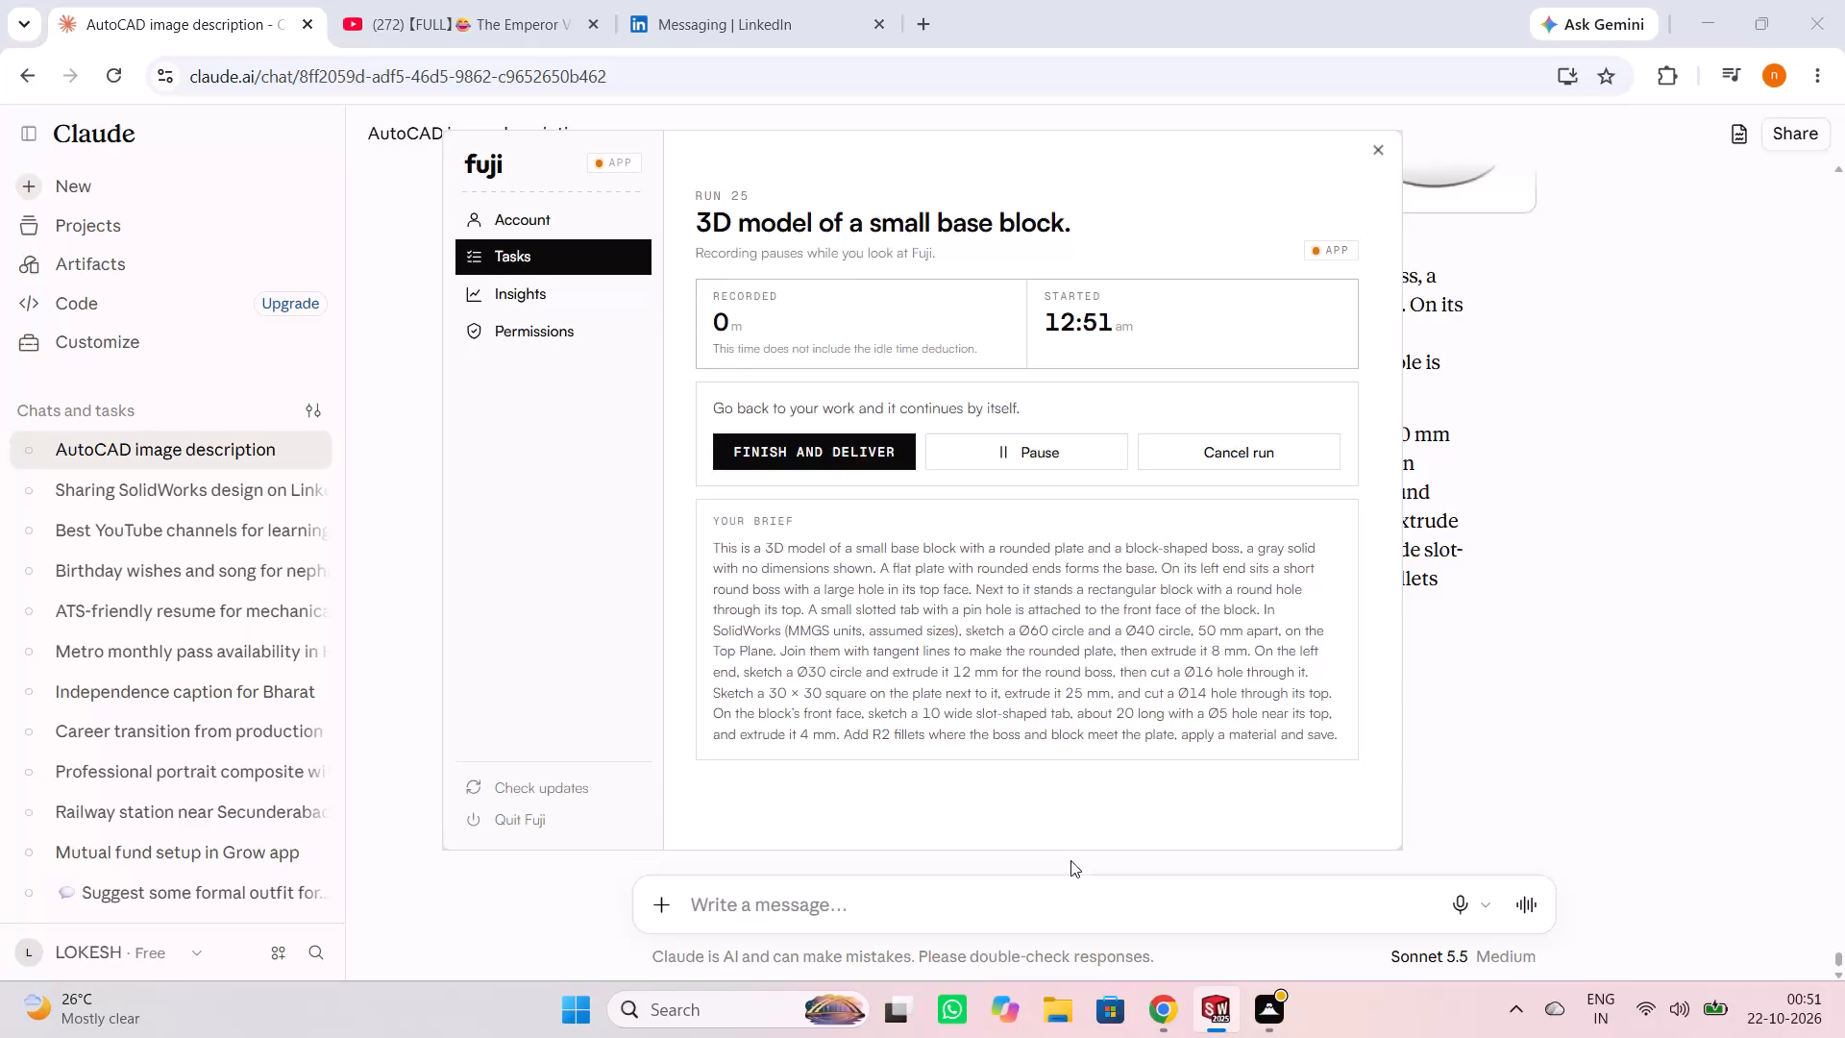
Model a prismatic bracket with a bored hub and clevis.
Switch to SOLIDWORKS and create a new part document.
{"action": "left_click", "coordinate": [1228, 1009]}
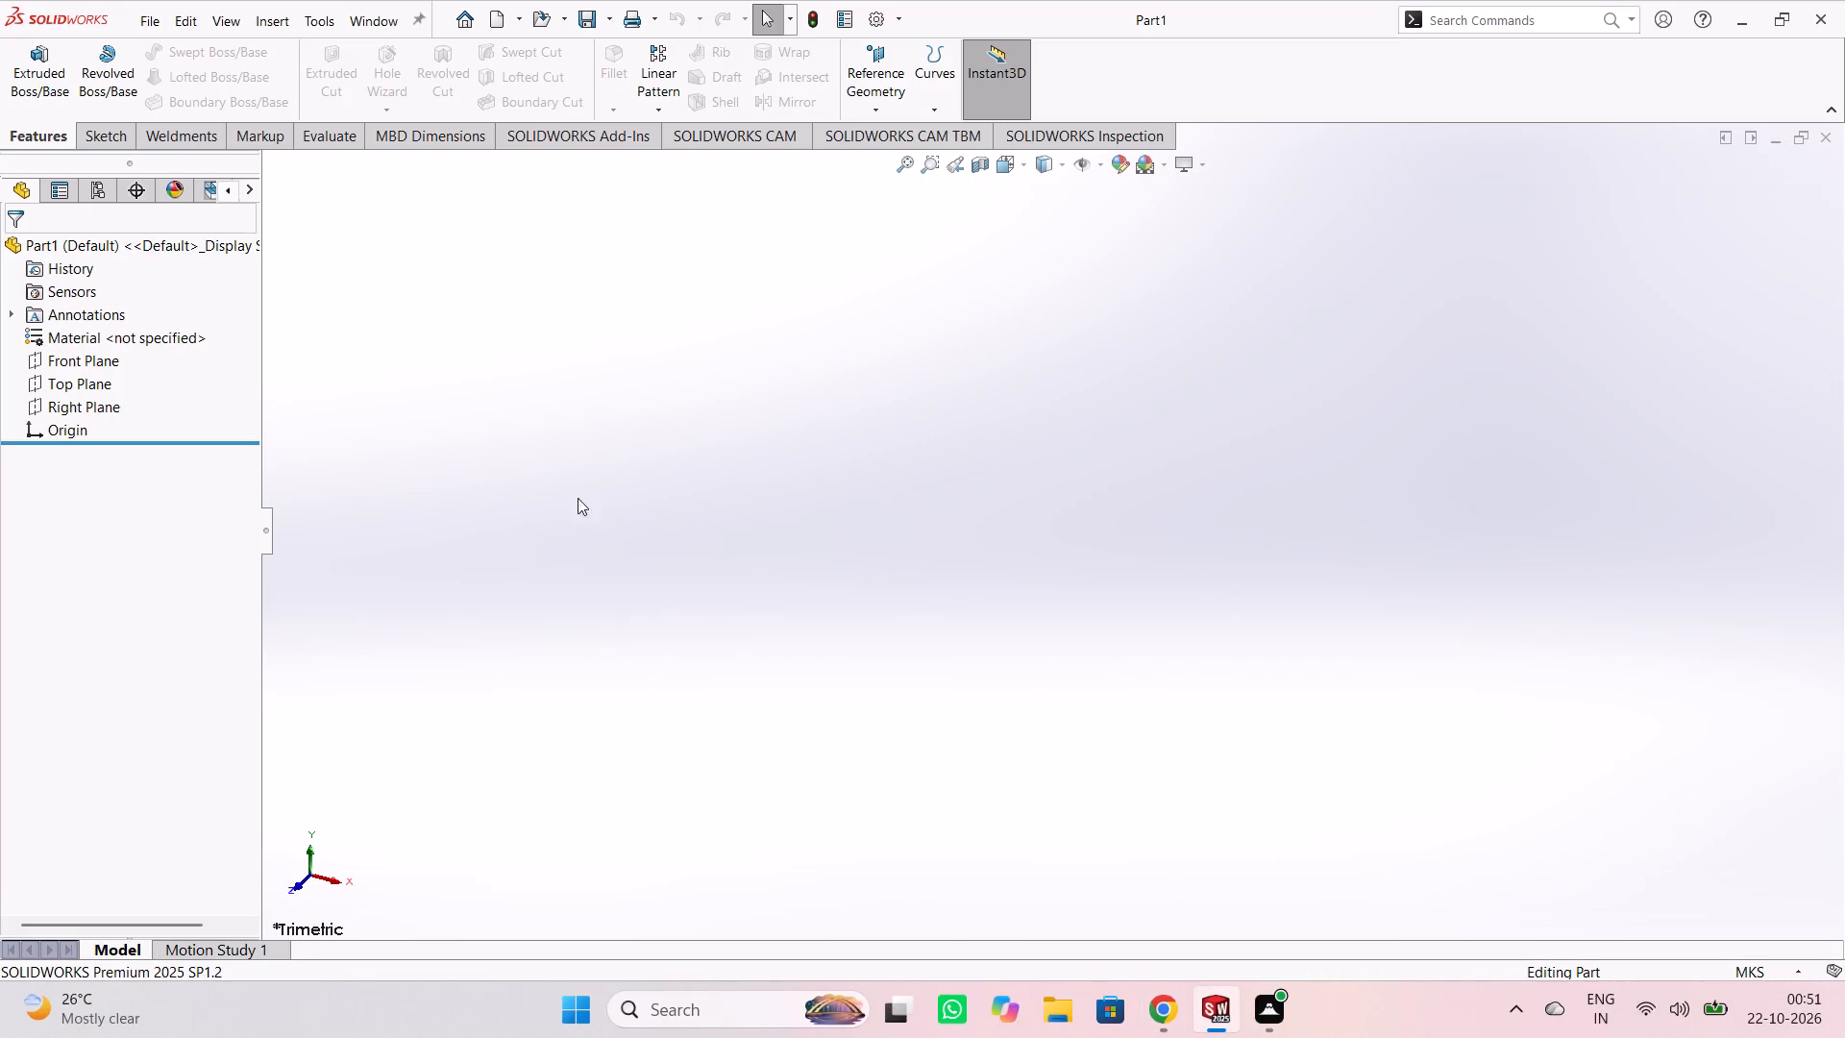
{"action": "left_click", "coordinate": [139, 19]}
{"action": "left_click", "coordinate": [1080, 535]}
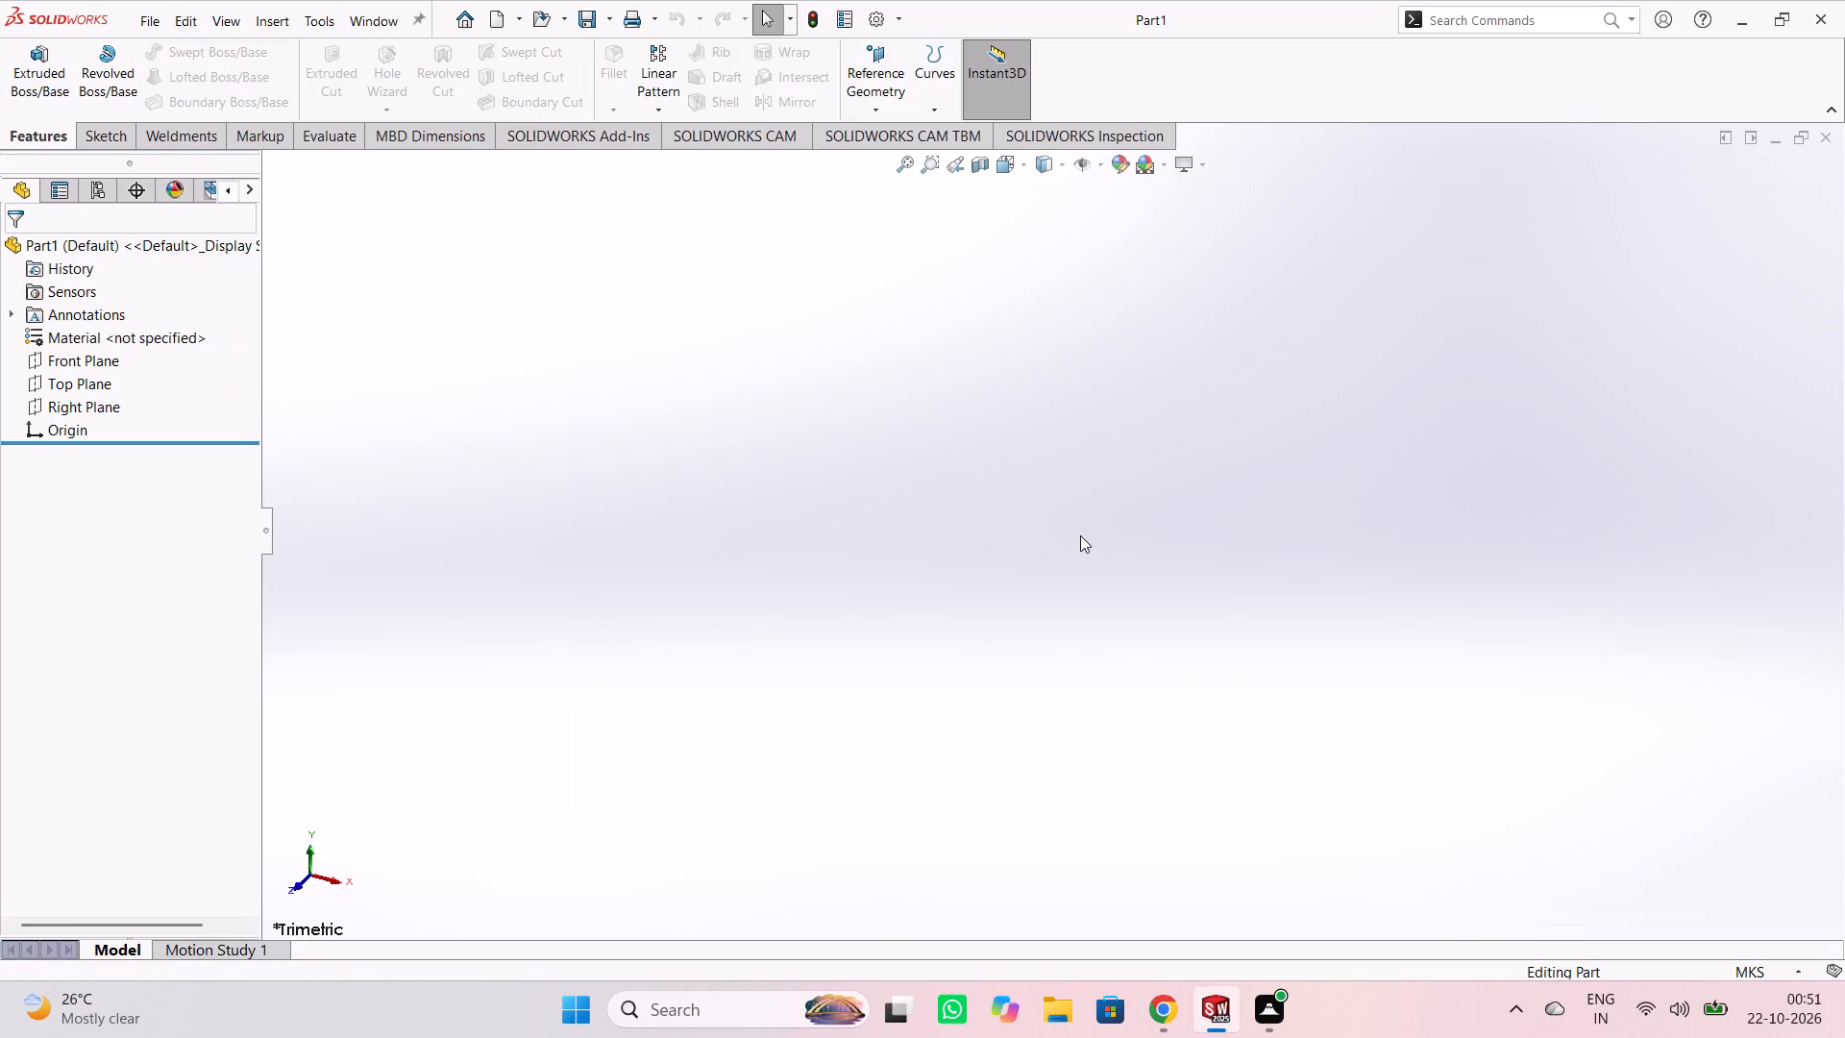
{"action": "key", "text": "ctrl+n"}
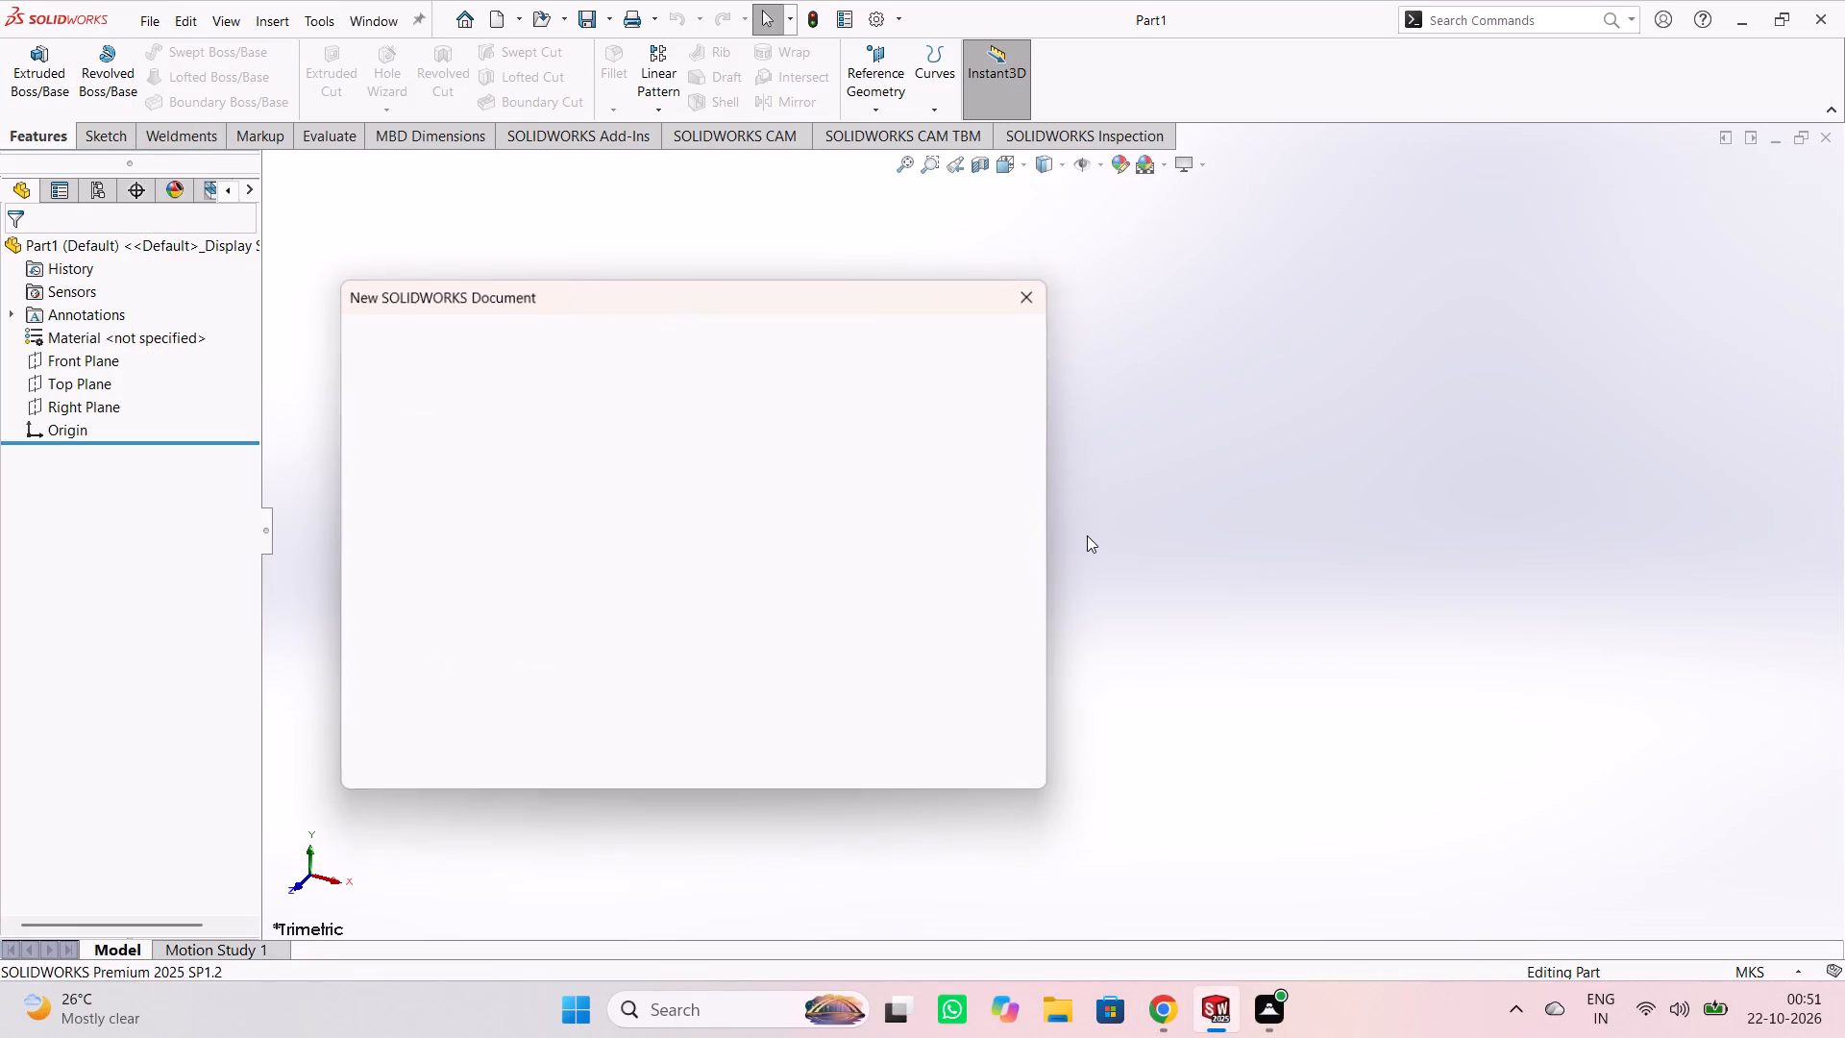
{"action": "left_click", "coordinate": [779, 760]}
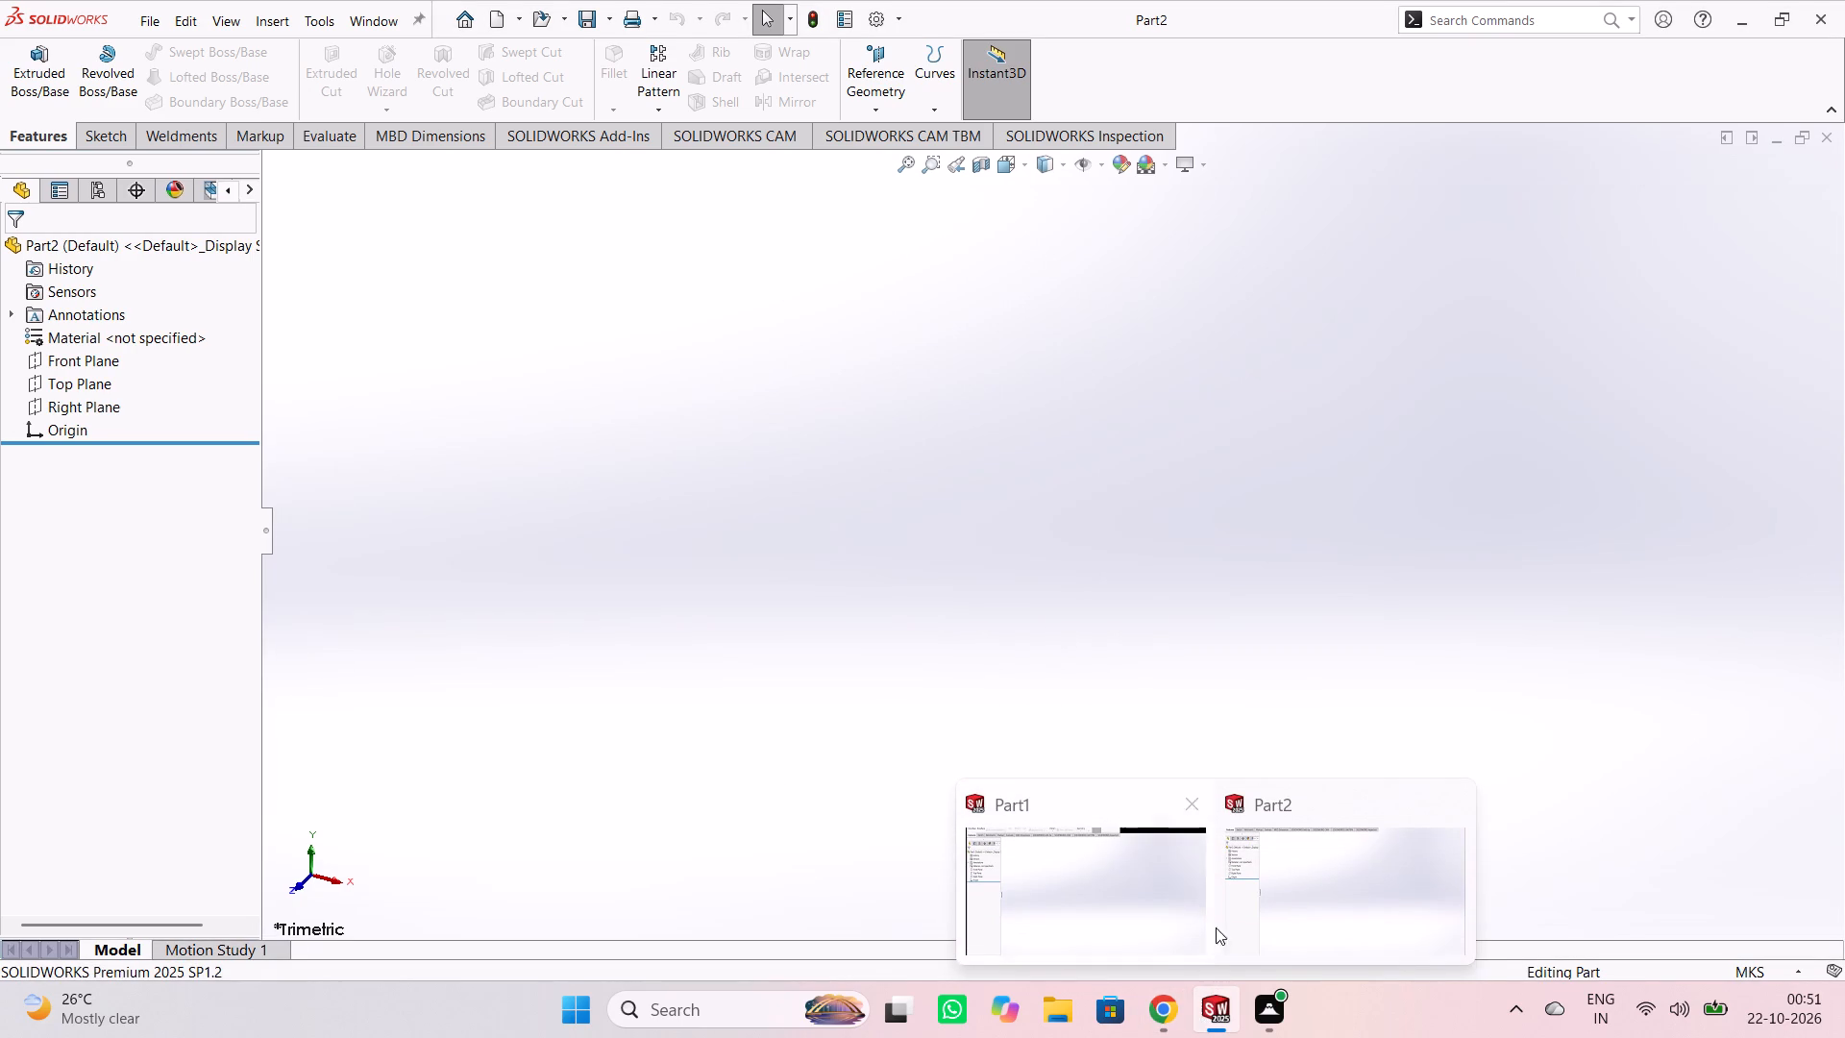
Close the unused Part1 document and return to the new Part2.
{"action": "left_click", "coordinate": [1198, 813]}
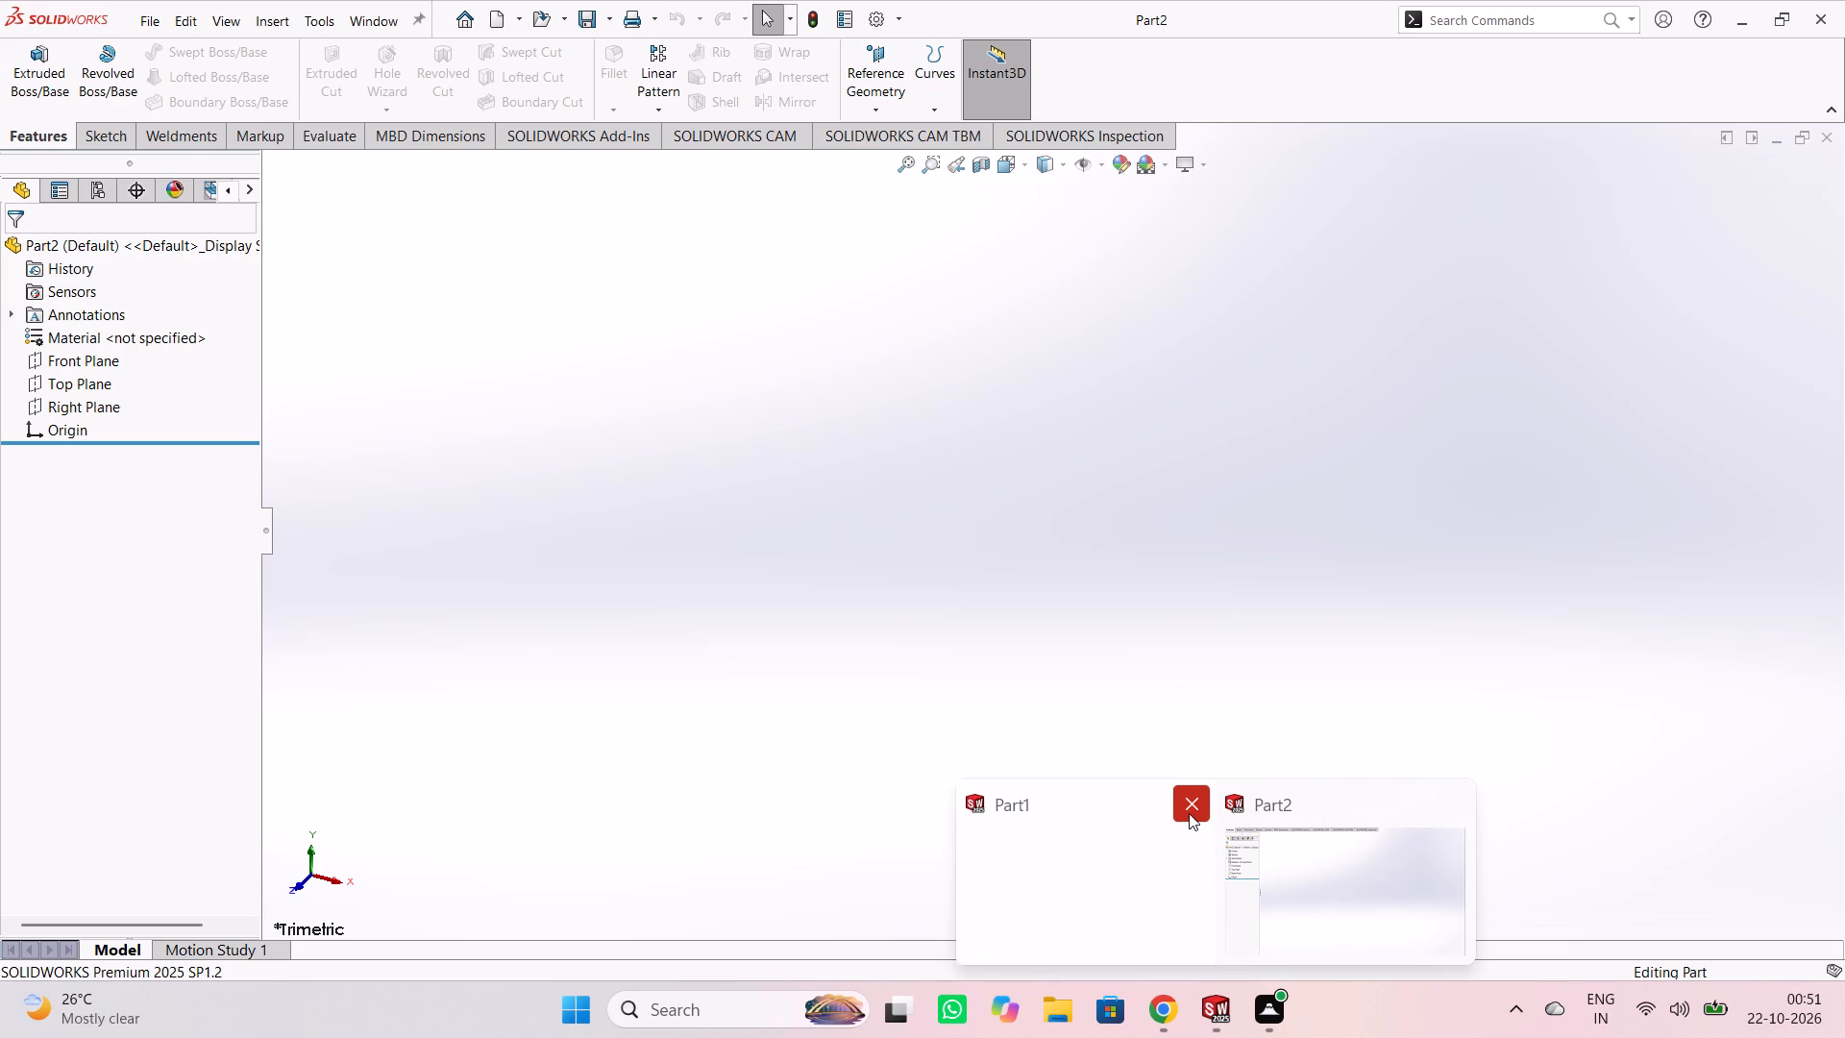
{"action": "left_click", "coordinate": [1189, 813]}
{"action": "left_click", "coordinate": [1277, 865]}
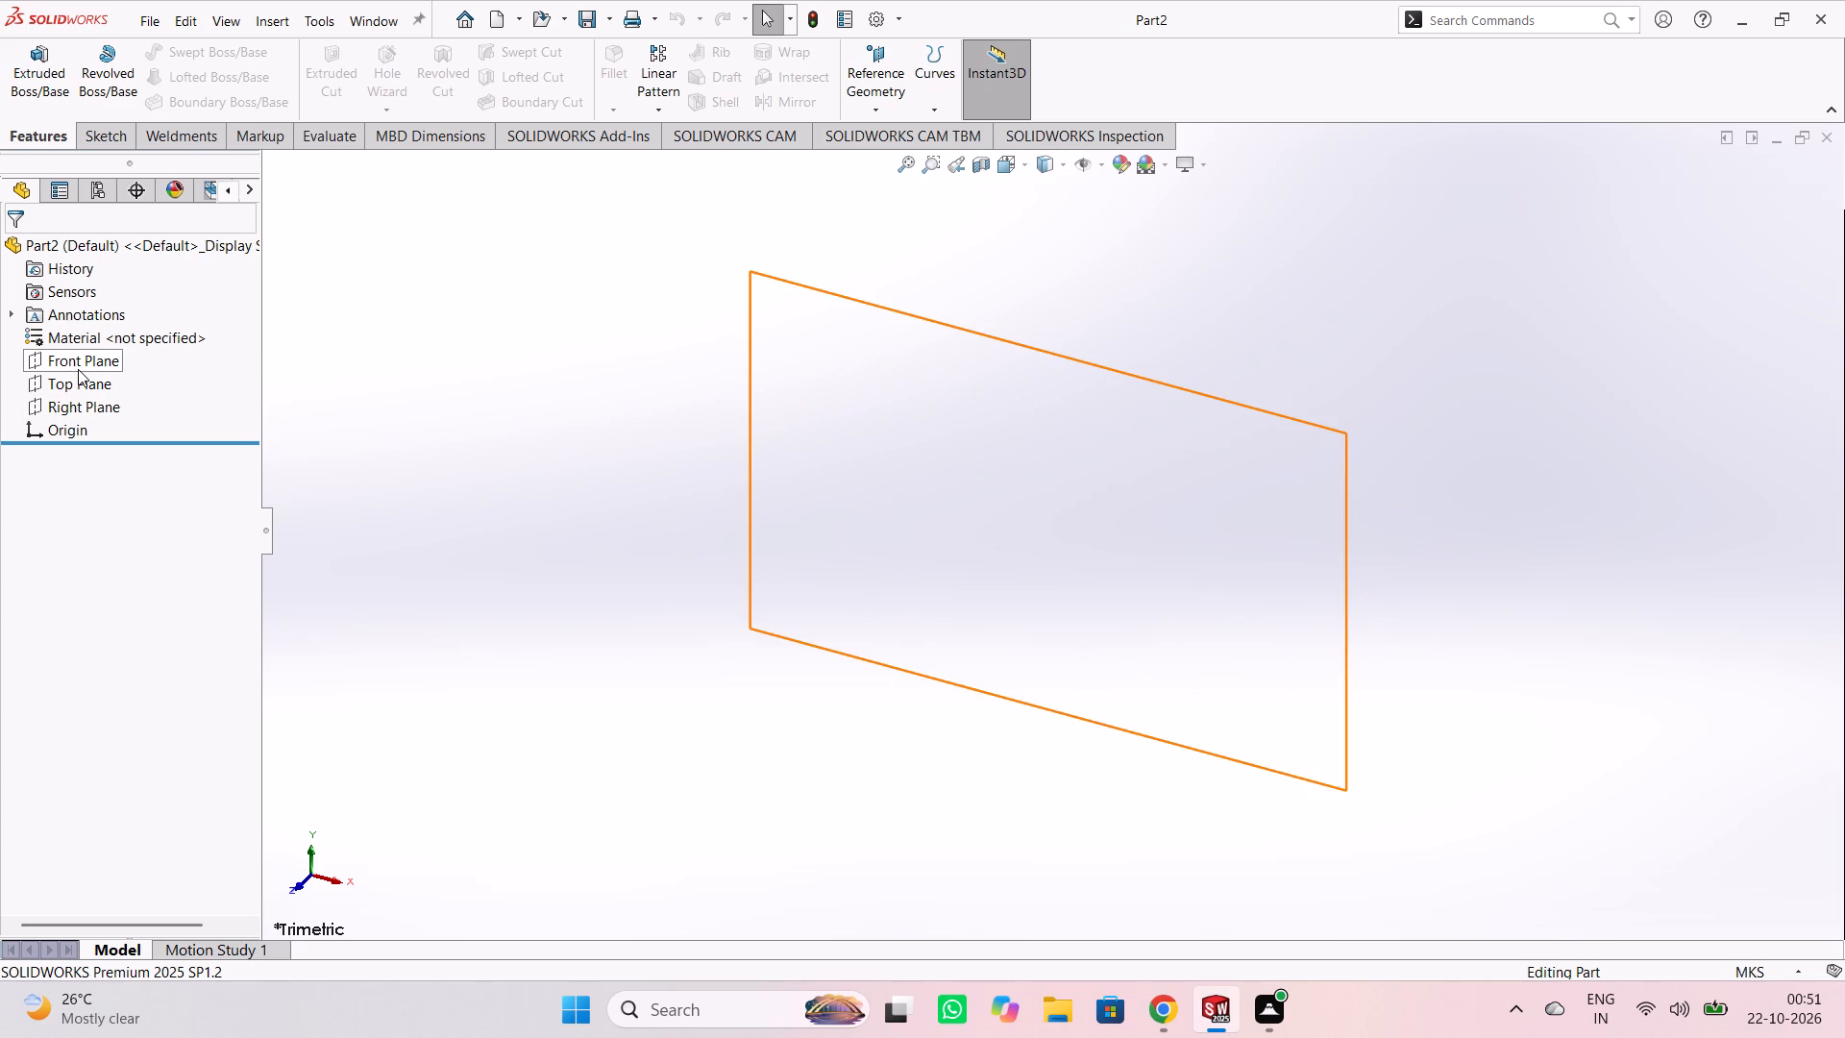
Start a new sketch on the Front Plane.
{"action": "left_click", "coordinate": [78, 369]}
{"action": "left_click", "coordinate": [90, 340]}
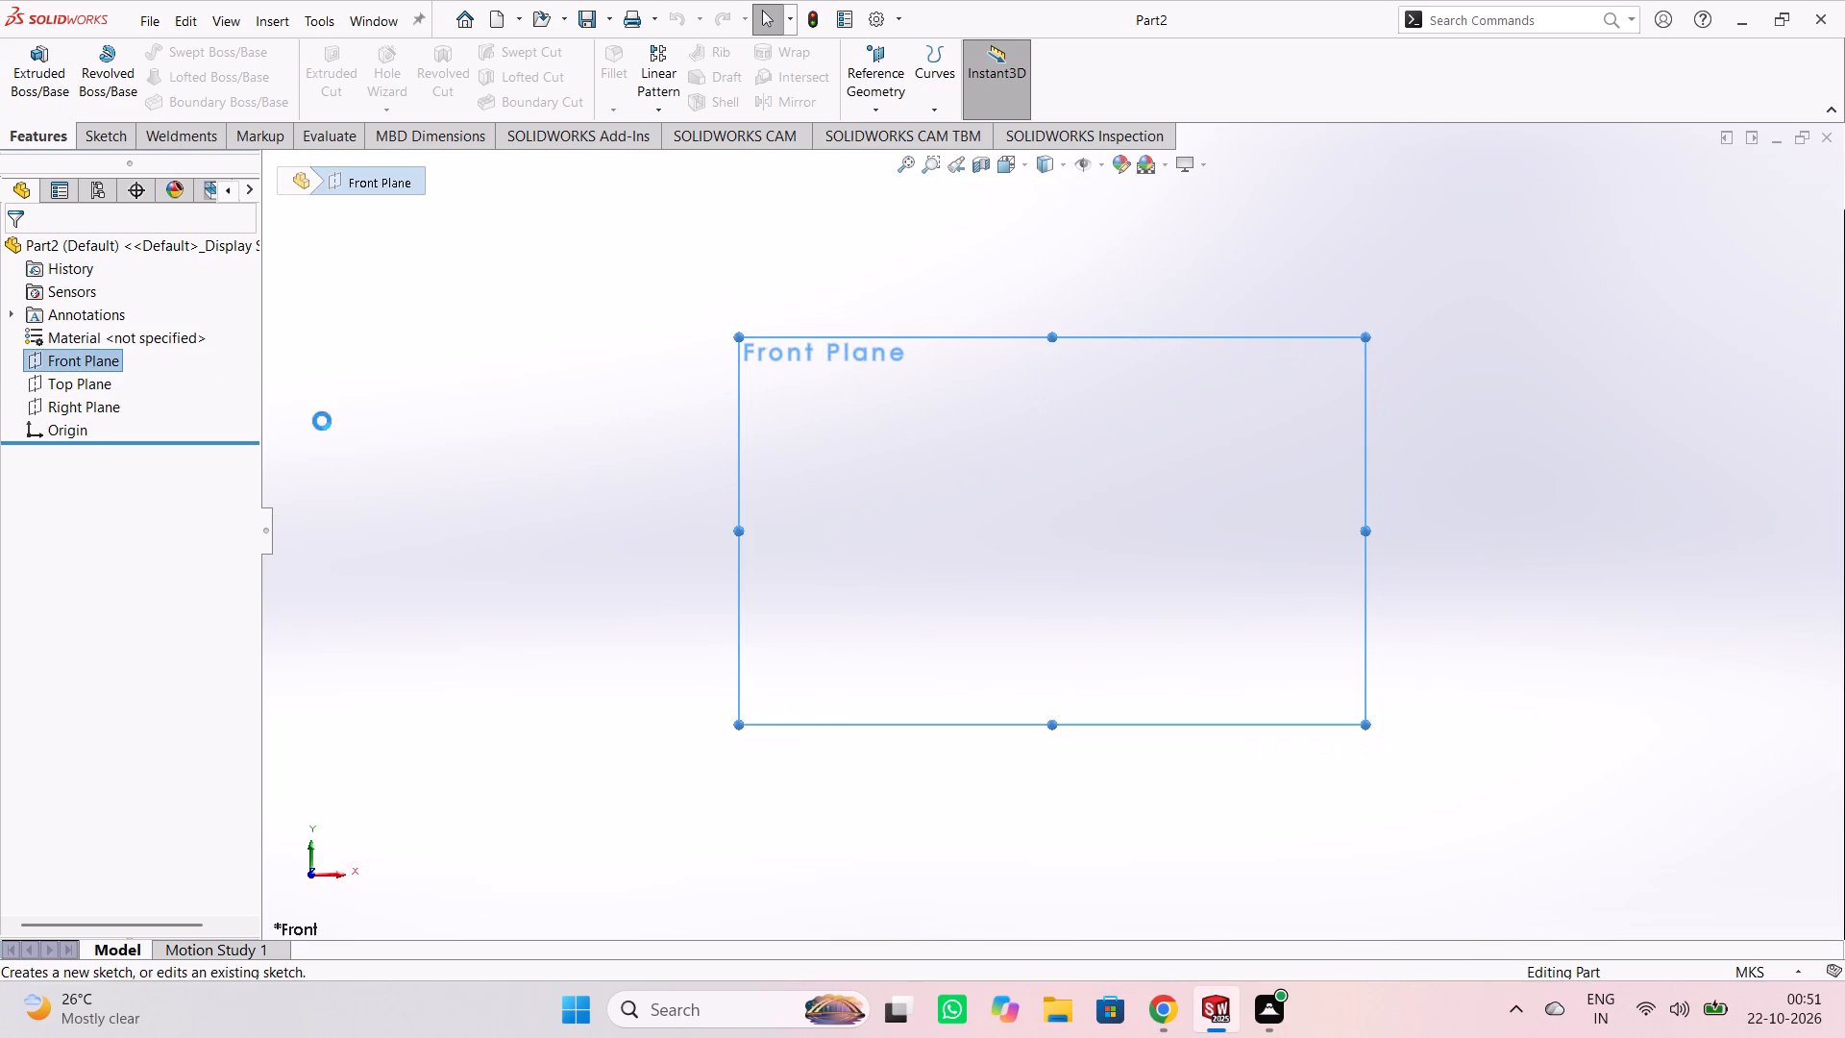
{"action": "left_click", "coordinate": [1250, 568]}
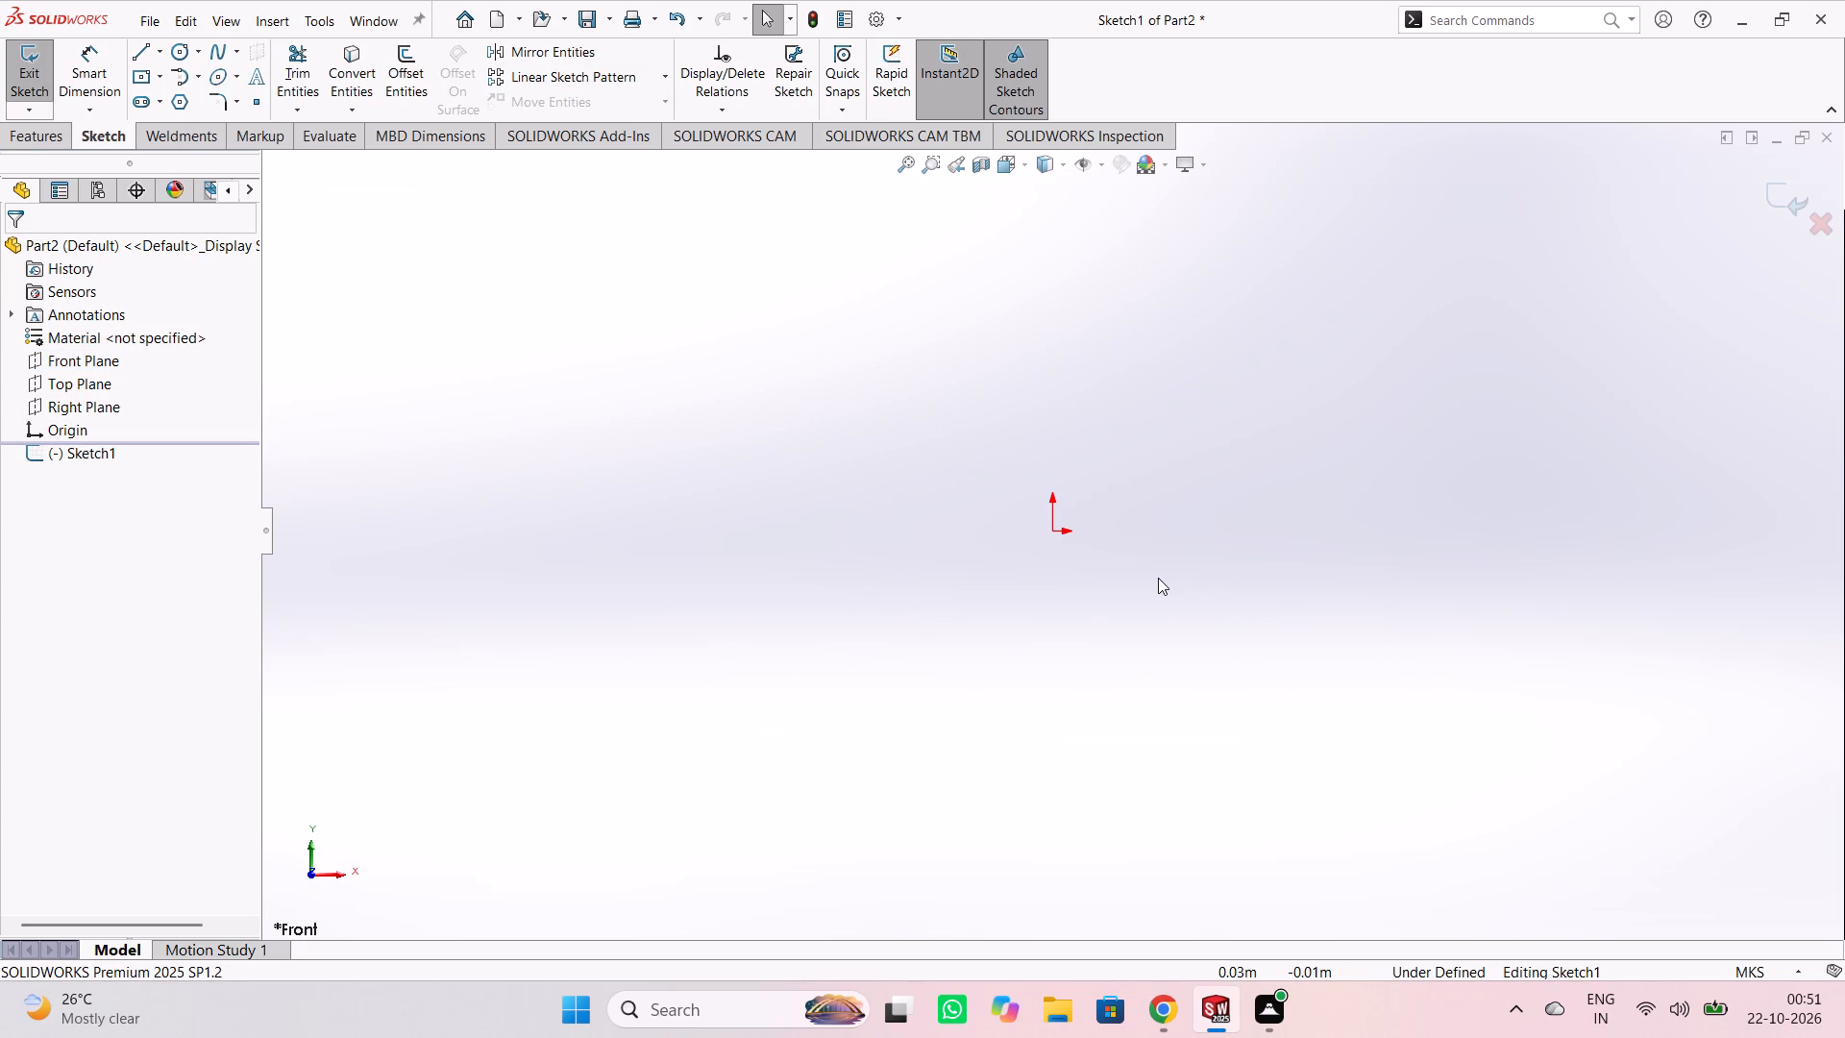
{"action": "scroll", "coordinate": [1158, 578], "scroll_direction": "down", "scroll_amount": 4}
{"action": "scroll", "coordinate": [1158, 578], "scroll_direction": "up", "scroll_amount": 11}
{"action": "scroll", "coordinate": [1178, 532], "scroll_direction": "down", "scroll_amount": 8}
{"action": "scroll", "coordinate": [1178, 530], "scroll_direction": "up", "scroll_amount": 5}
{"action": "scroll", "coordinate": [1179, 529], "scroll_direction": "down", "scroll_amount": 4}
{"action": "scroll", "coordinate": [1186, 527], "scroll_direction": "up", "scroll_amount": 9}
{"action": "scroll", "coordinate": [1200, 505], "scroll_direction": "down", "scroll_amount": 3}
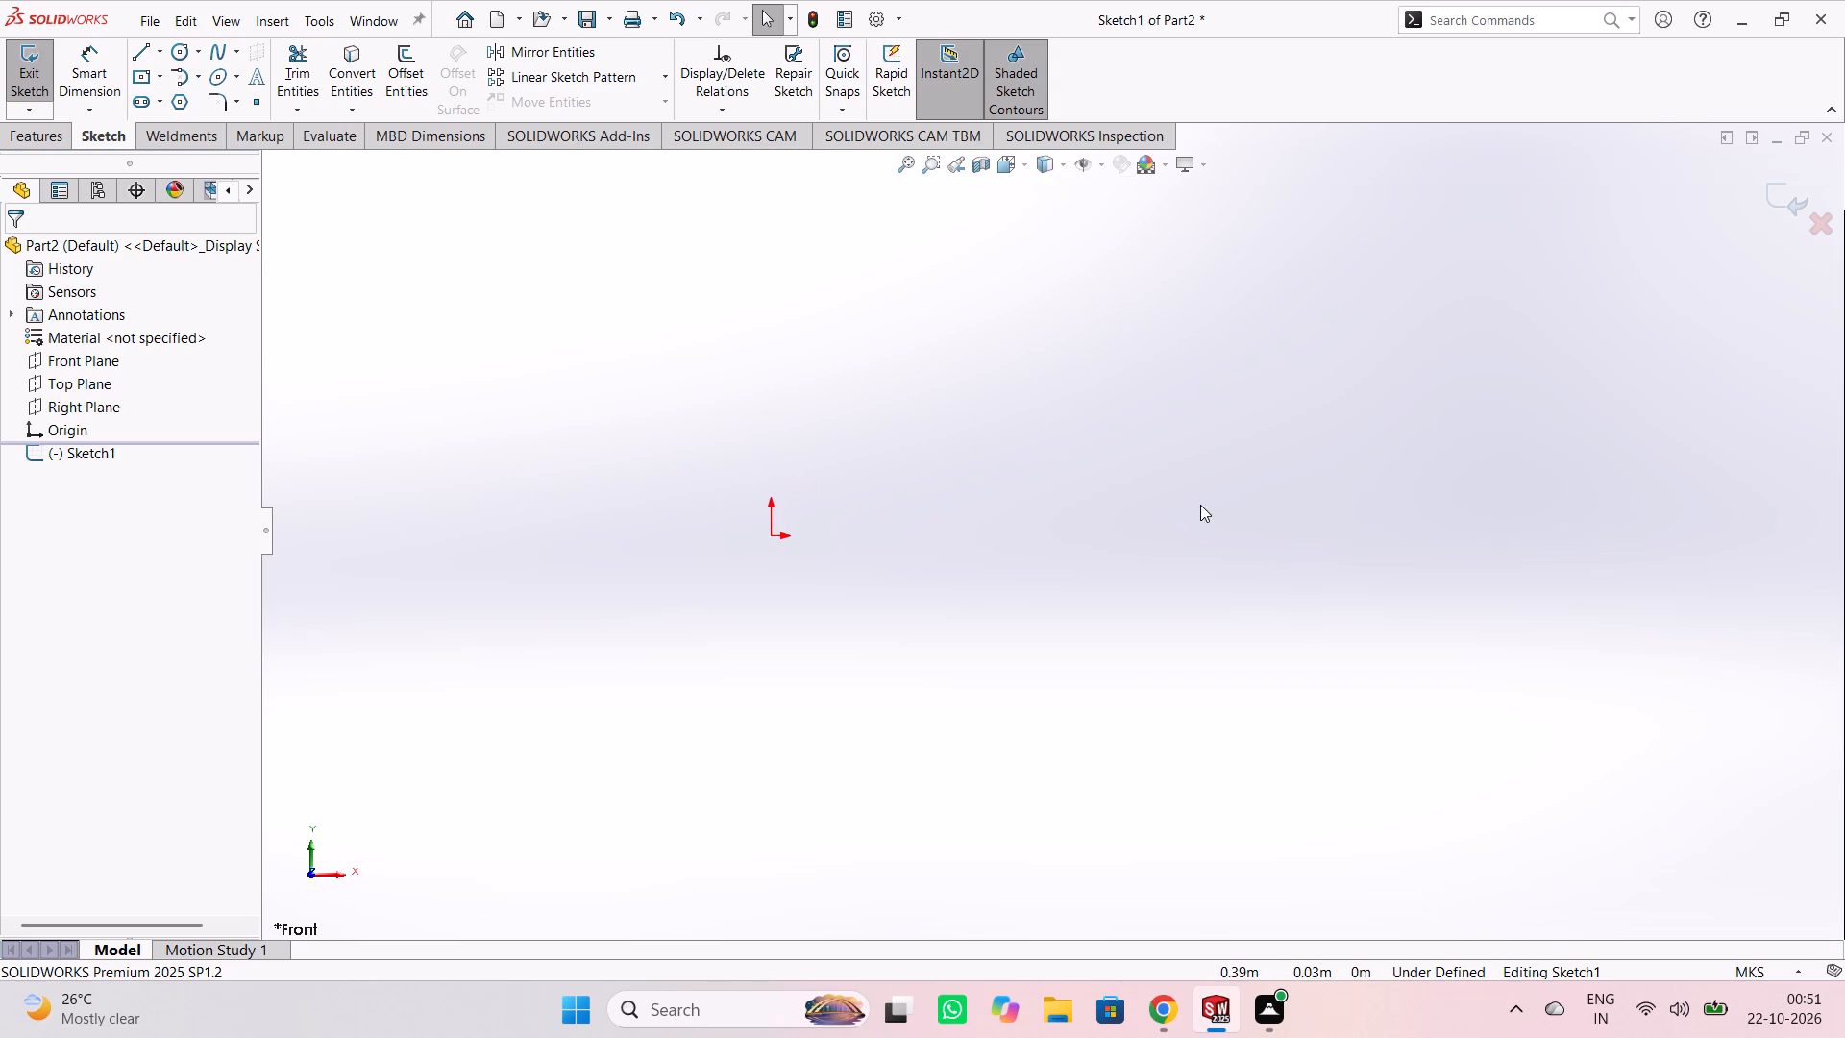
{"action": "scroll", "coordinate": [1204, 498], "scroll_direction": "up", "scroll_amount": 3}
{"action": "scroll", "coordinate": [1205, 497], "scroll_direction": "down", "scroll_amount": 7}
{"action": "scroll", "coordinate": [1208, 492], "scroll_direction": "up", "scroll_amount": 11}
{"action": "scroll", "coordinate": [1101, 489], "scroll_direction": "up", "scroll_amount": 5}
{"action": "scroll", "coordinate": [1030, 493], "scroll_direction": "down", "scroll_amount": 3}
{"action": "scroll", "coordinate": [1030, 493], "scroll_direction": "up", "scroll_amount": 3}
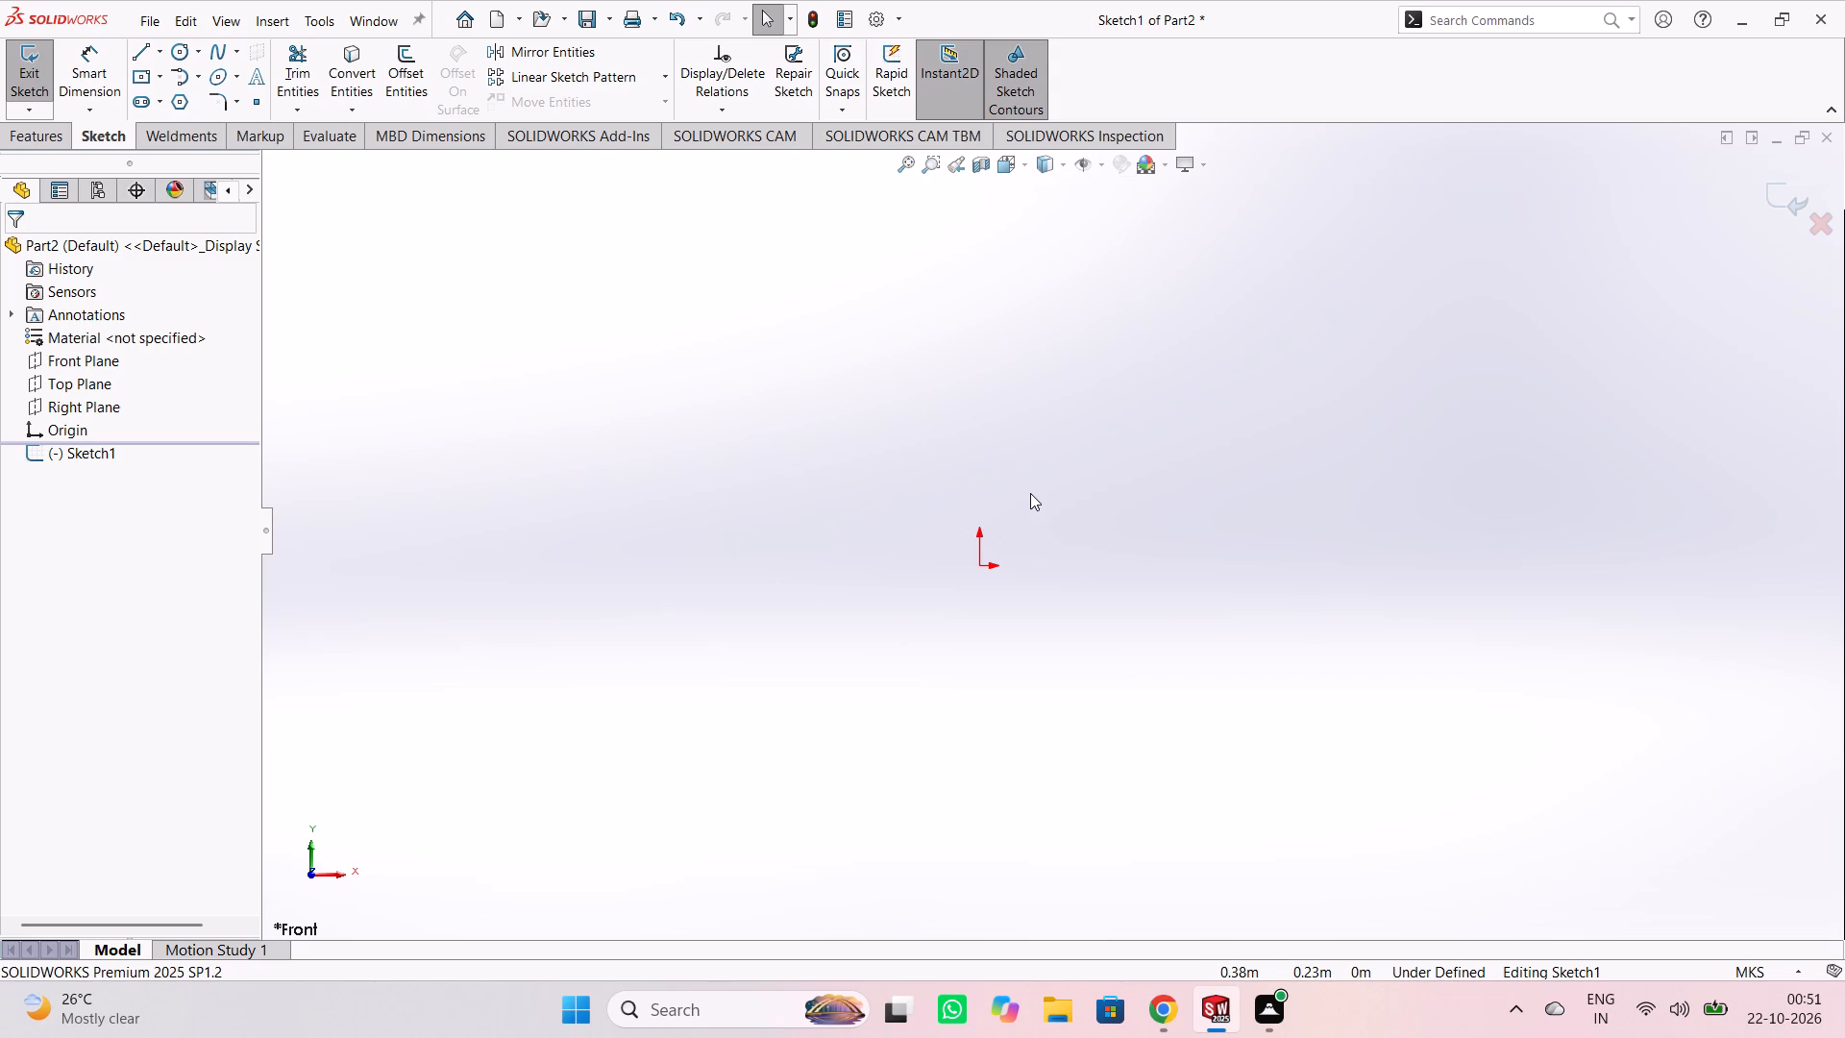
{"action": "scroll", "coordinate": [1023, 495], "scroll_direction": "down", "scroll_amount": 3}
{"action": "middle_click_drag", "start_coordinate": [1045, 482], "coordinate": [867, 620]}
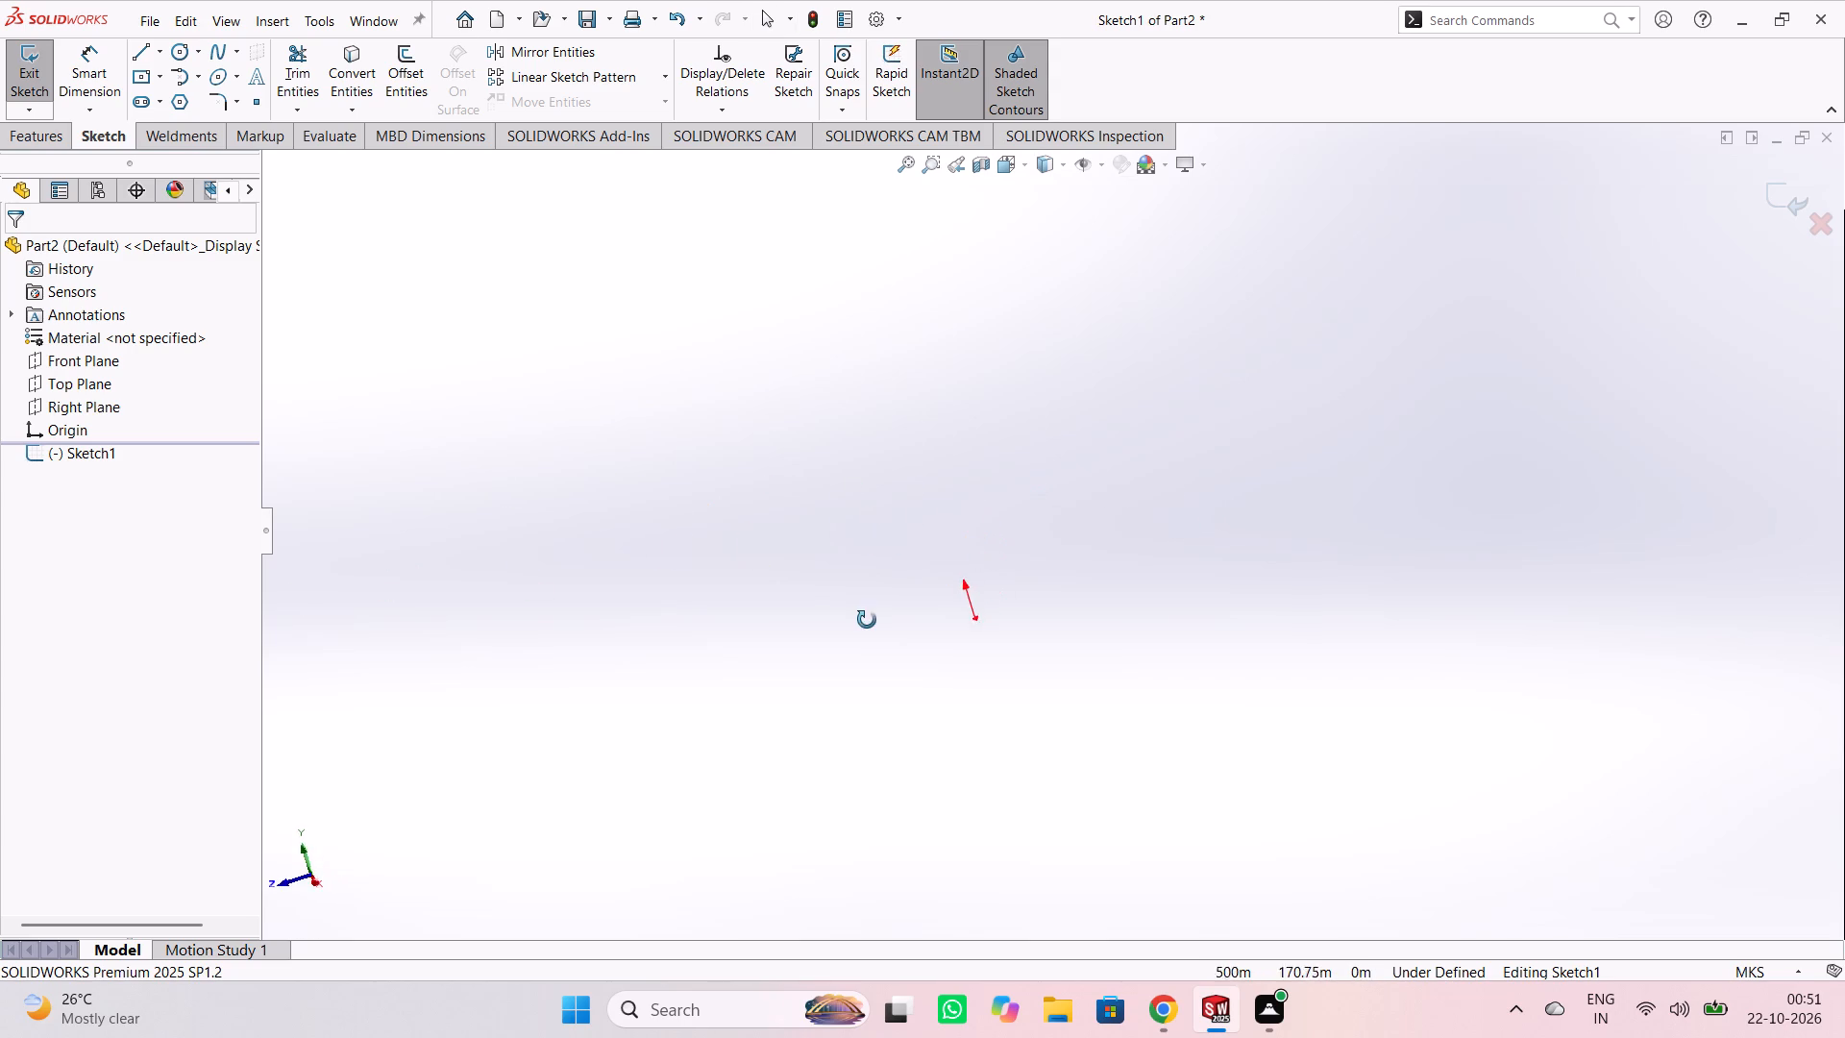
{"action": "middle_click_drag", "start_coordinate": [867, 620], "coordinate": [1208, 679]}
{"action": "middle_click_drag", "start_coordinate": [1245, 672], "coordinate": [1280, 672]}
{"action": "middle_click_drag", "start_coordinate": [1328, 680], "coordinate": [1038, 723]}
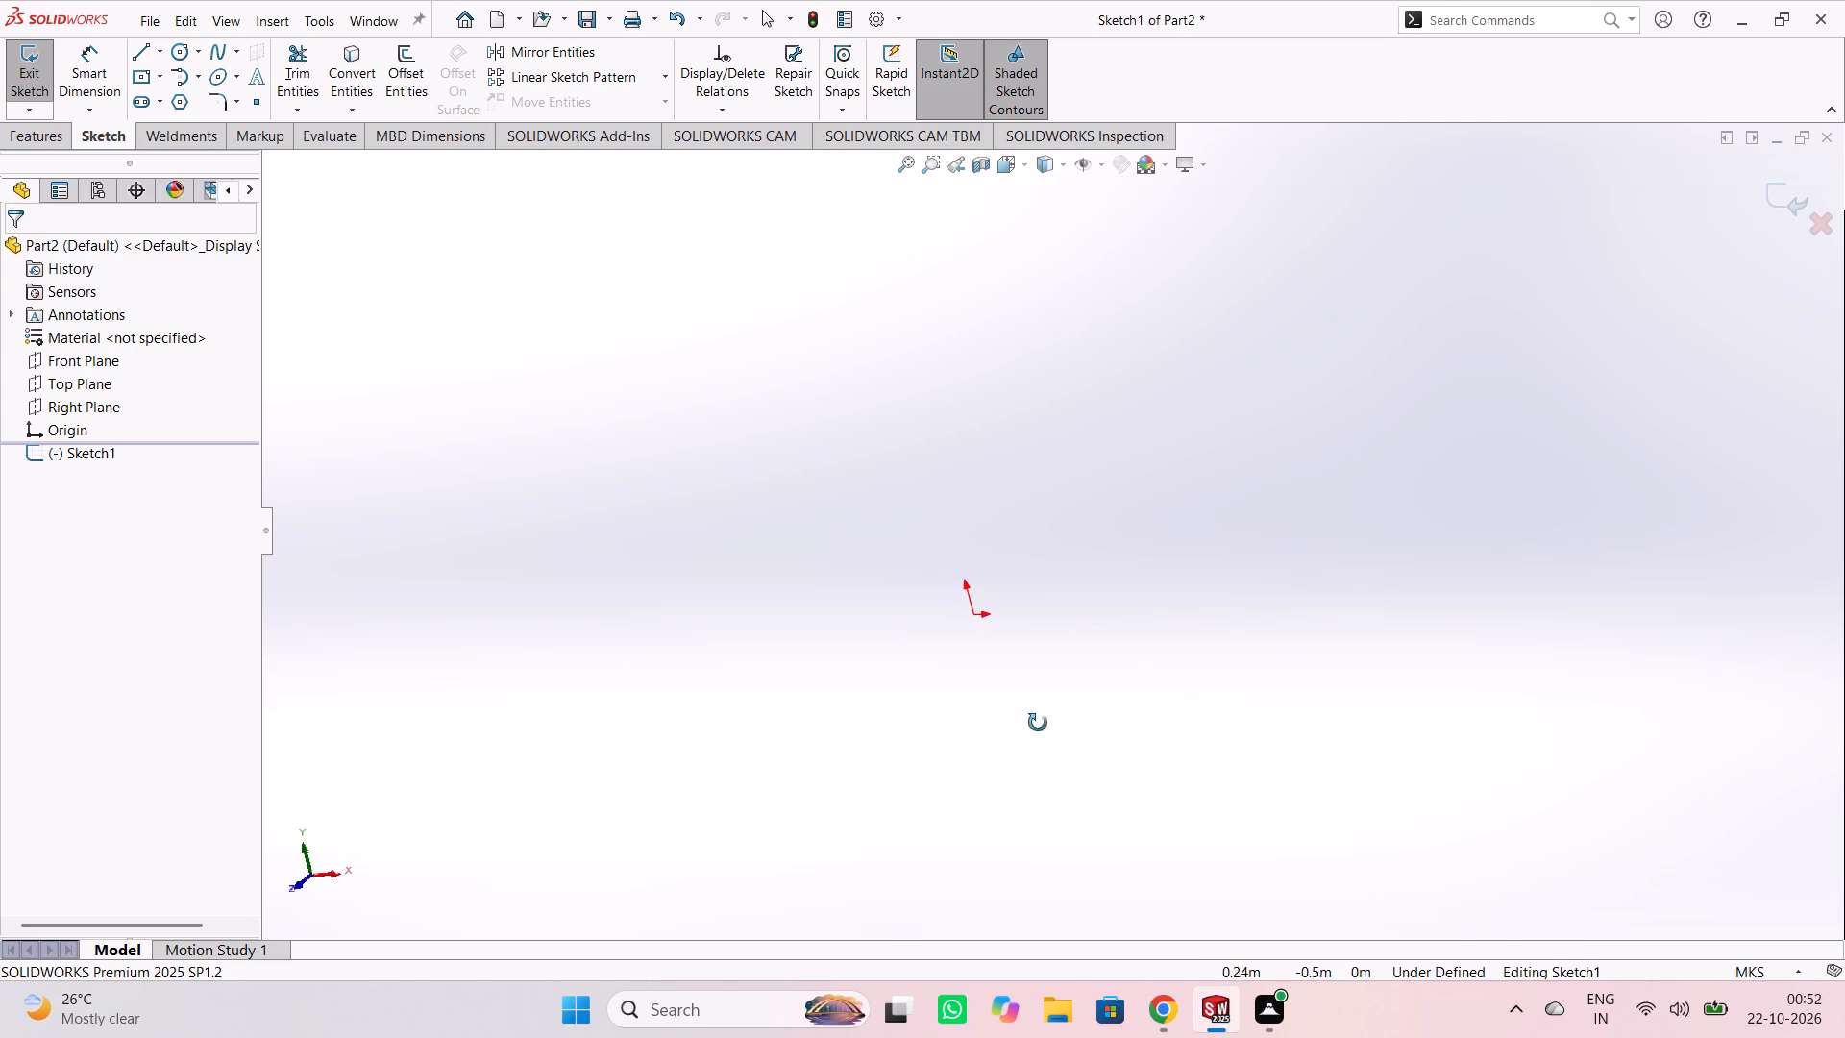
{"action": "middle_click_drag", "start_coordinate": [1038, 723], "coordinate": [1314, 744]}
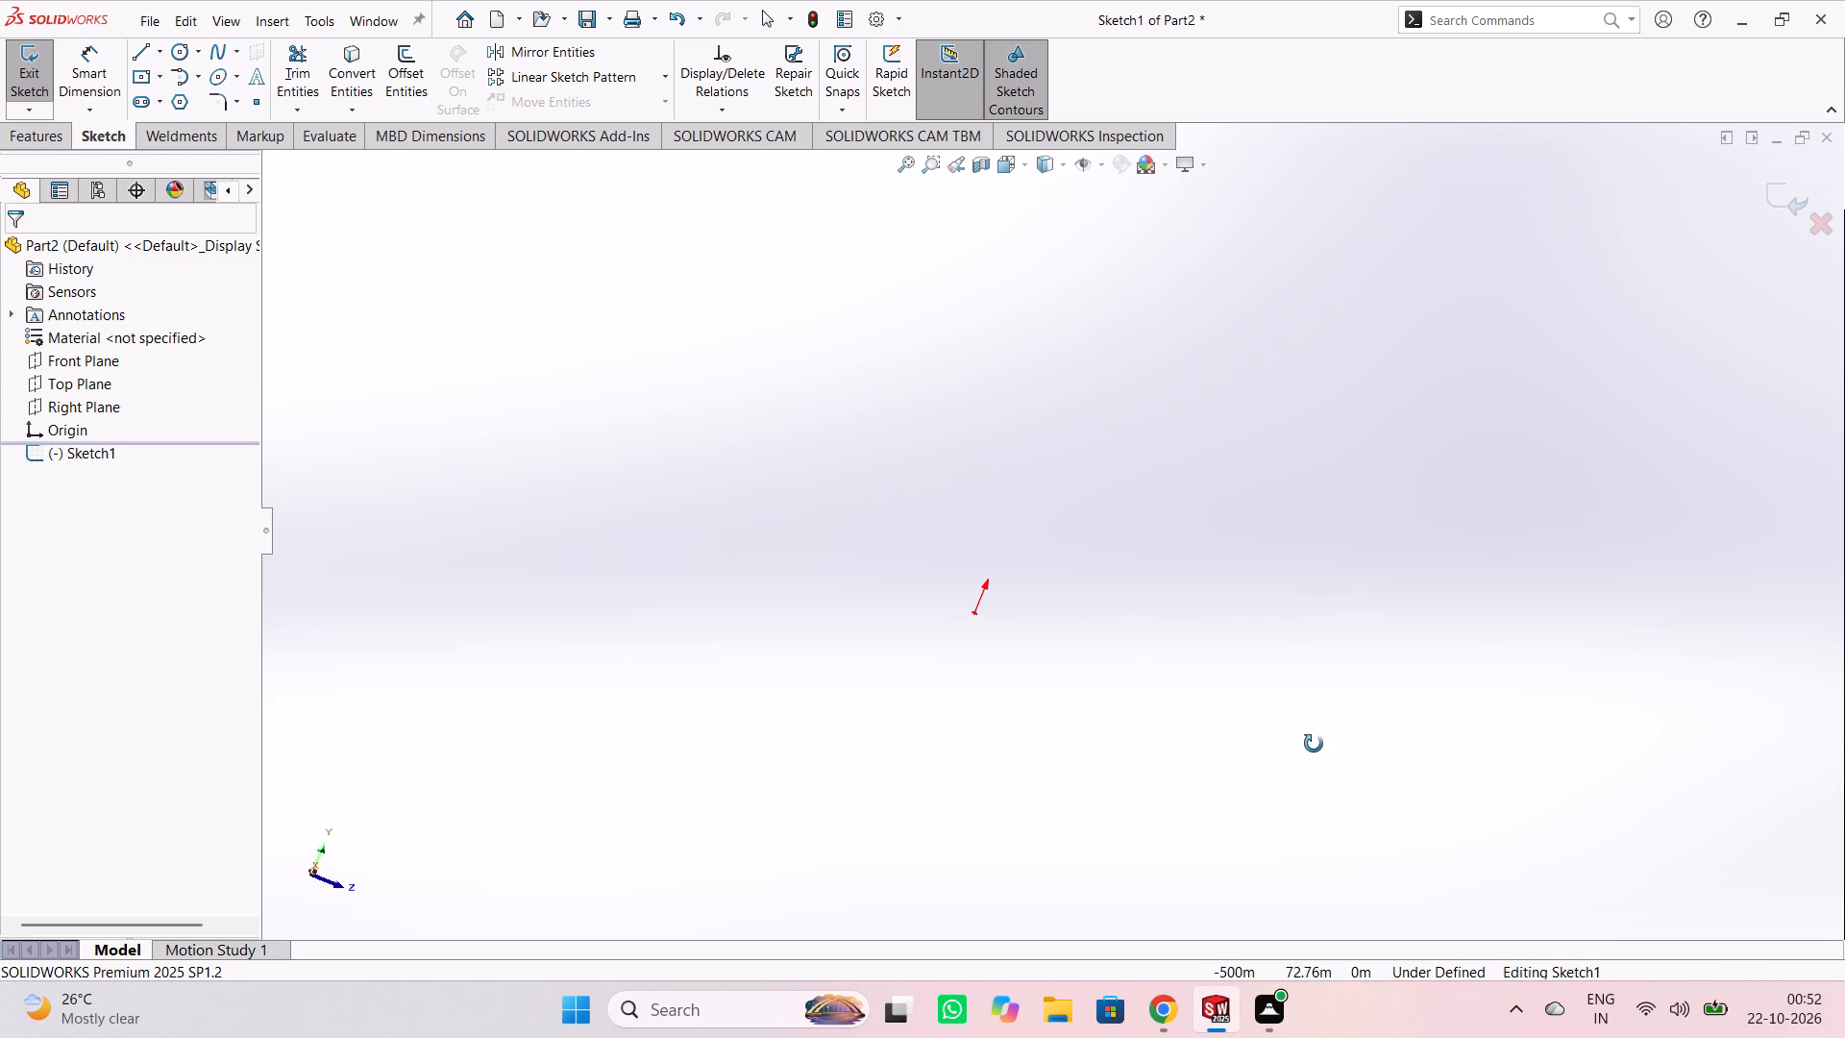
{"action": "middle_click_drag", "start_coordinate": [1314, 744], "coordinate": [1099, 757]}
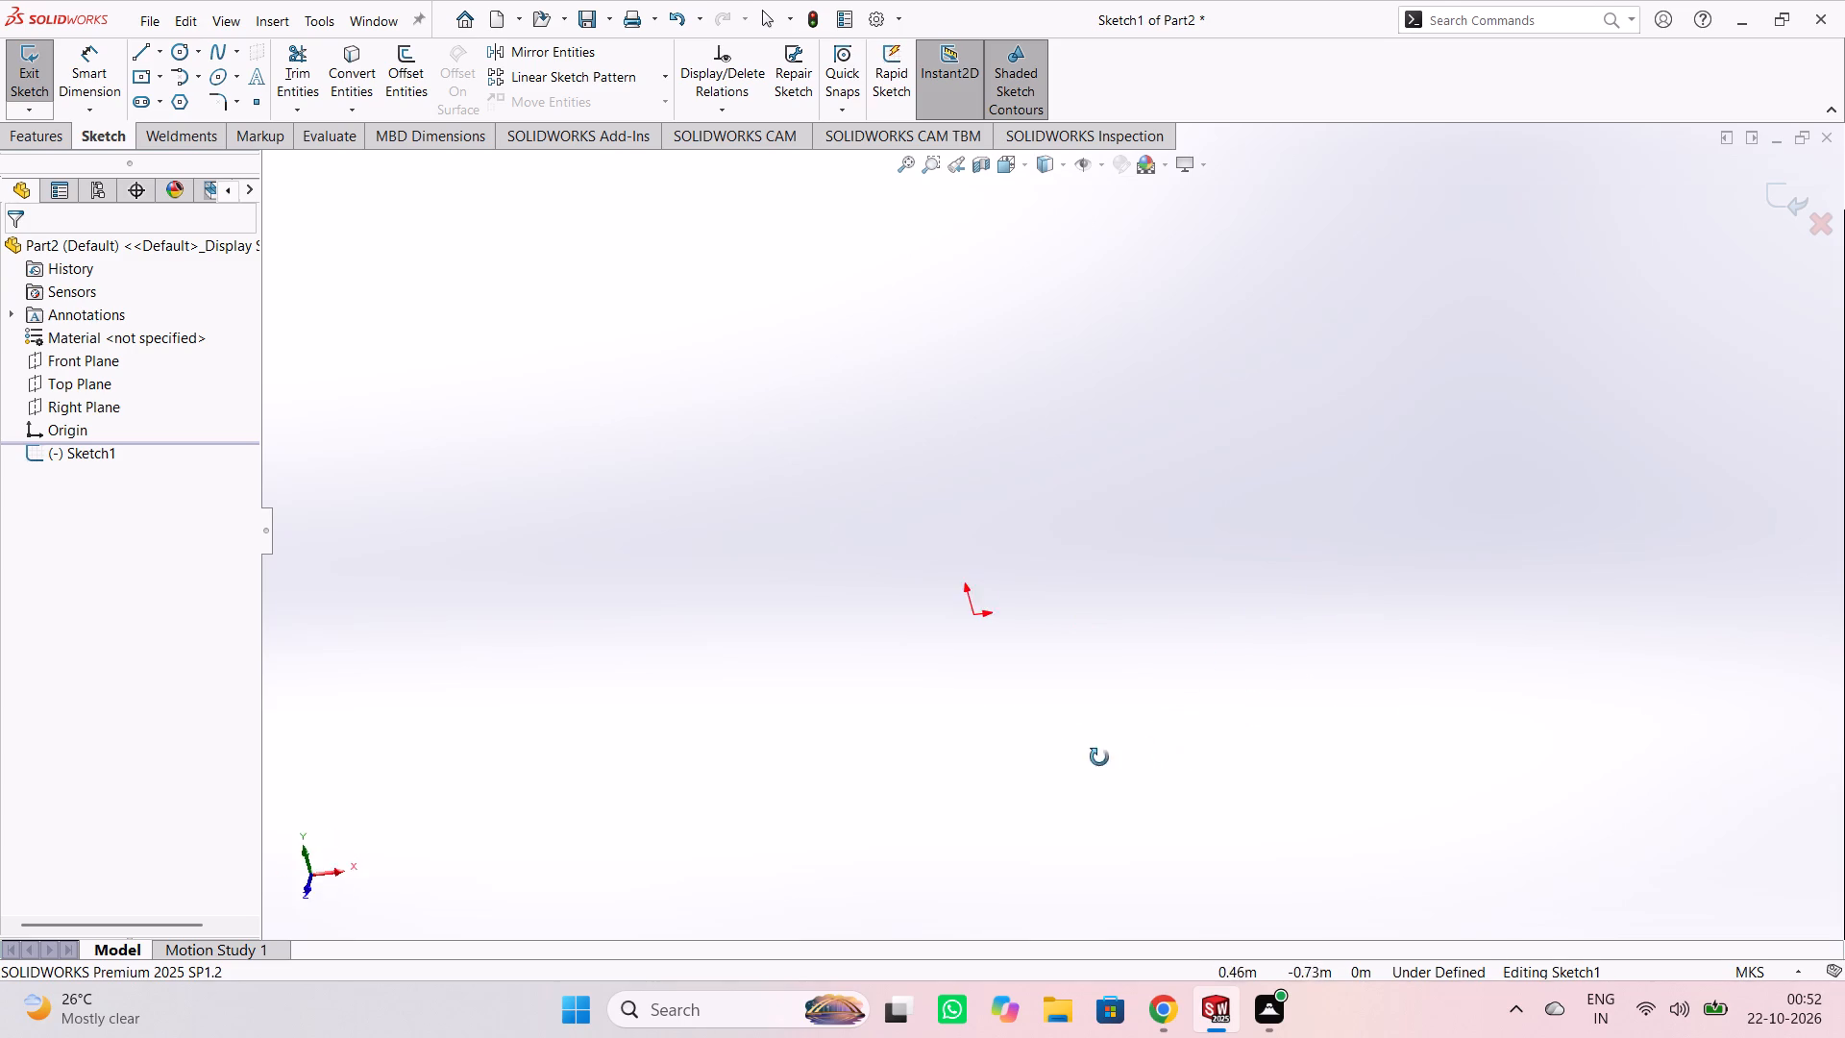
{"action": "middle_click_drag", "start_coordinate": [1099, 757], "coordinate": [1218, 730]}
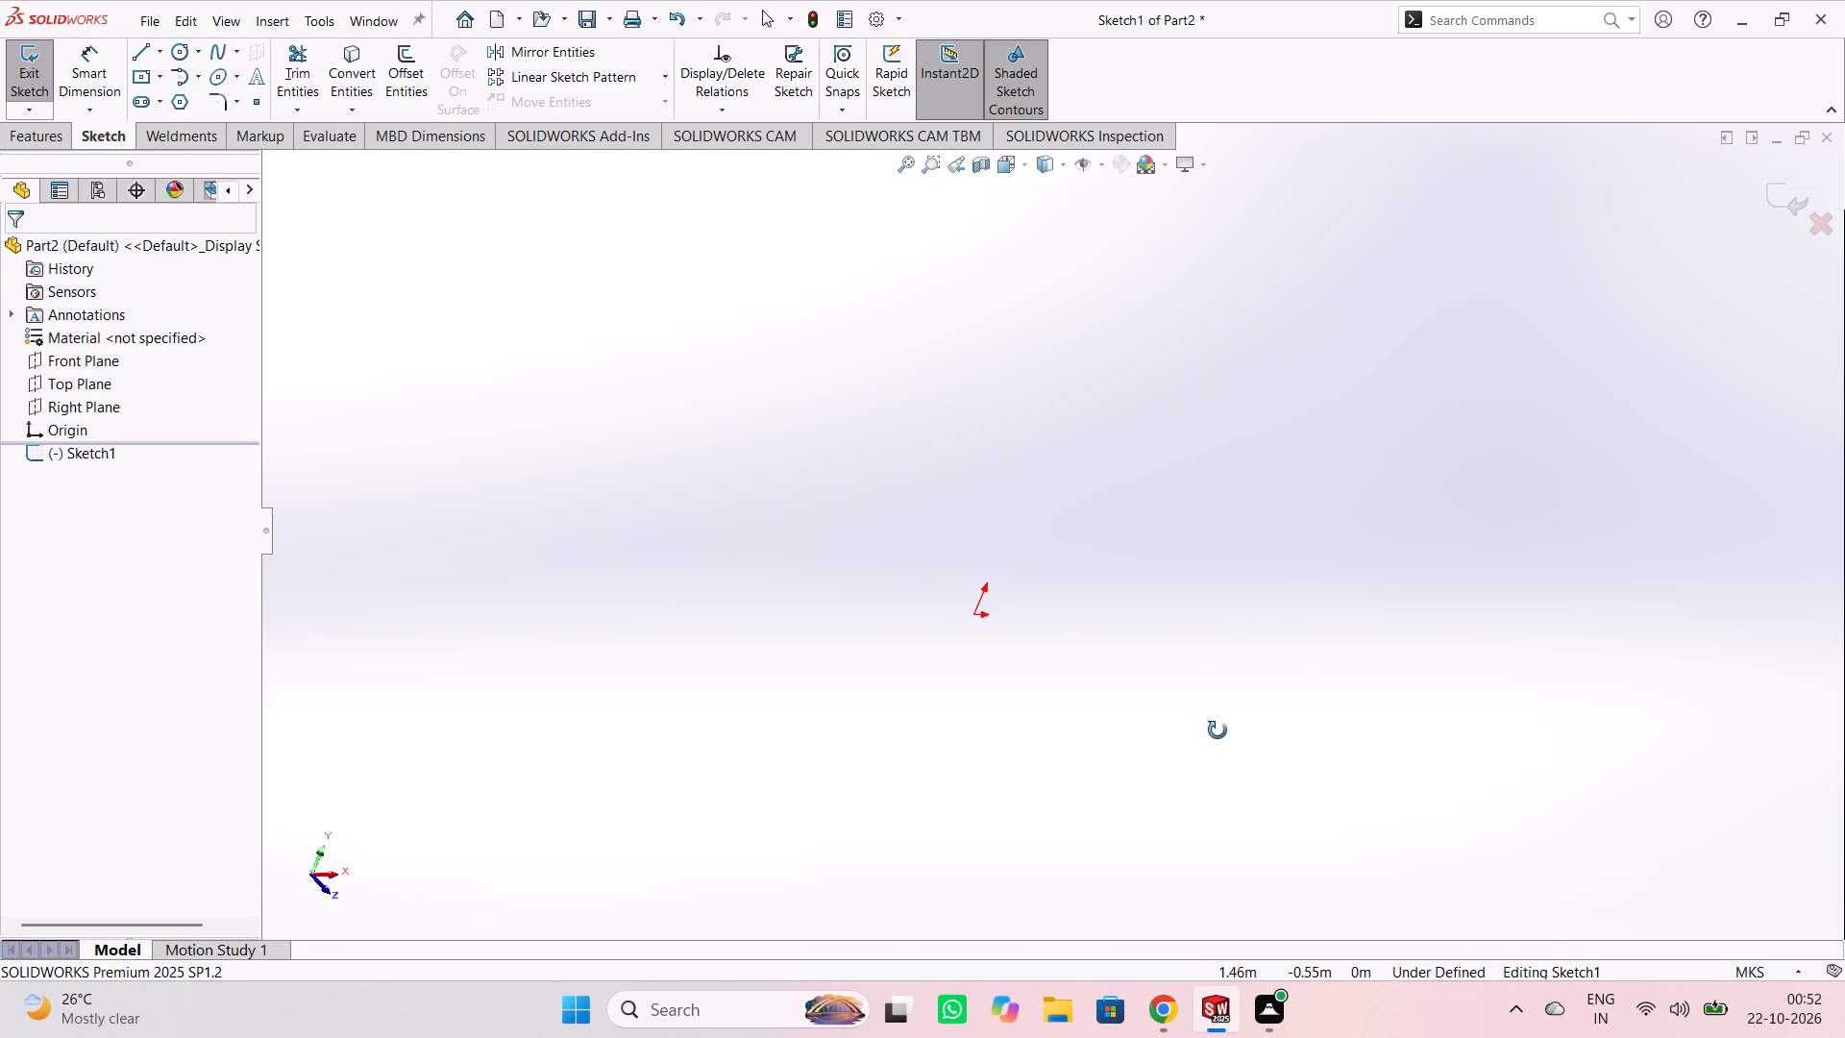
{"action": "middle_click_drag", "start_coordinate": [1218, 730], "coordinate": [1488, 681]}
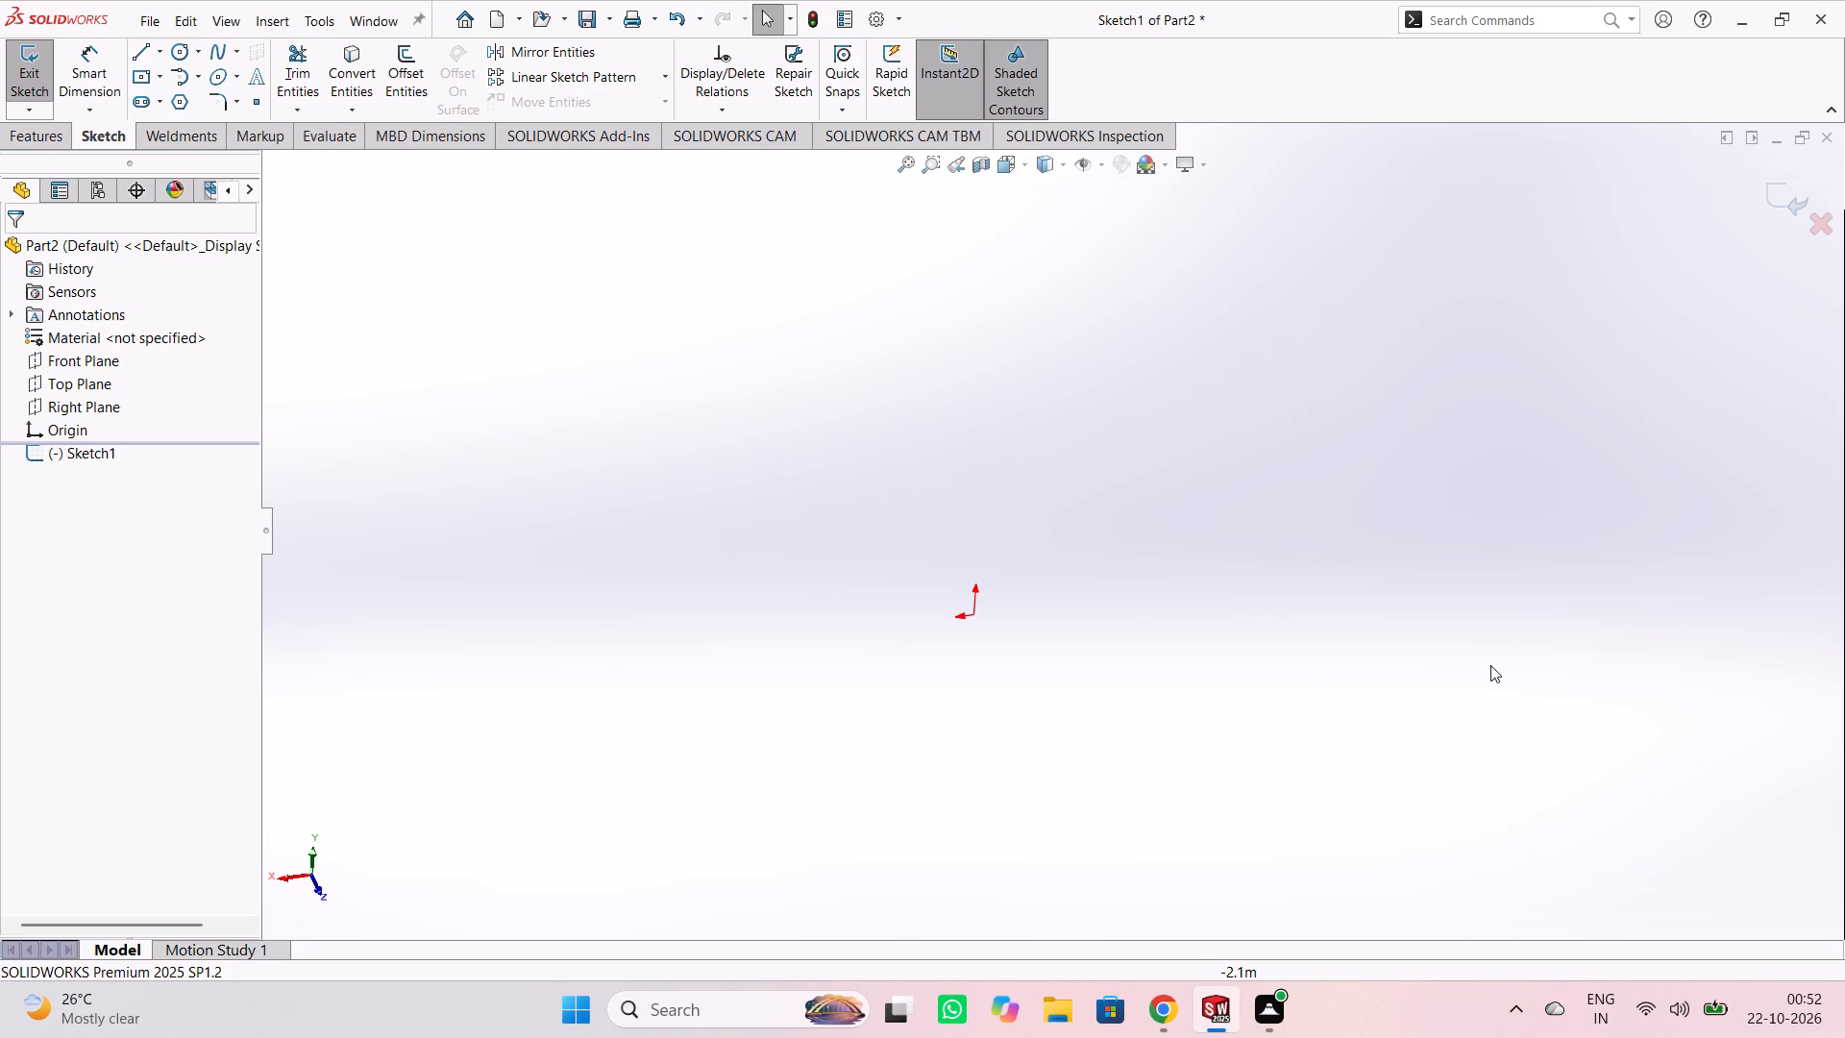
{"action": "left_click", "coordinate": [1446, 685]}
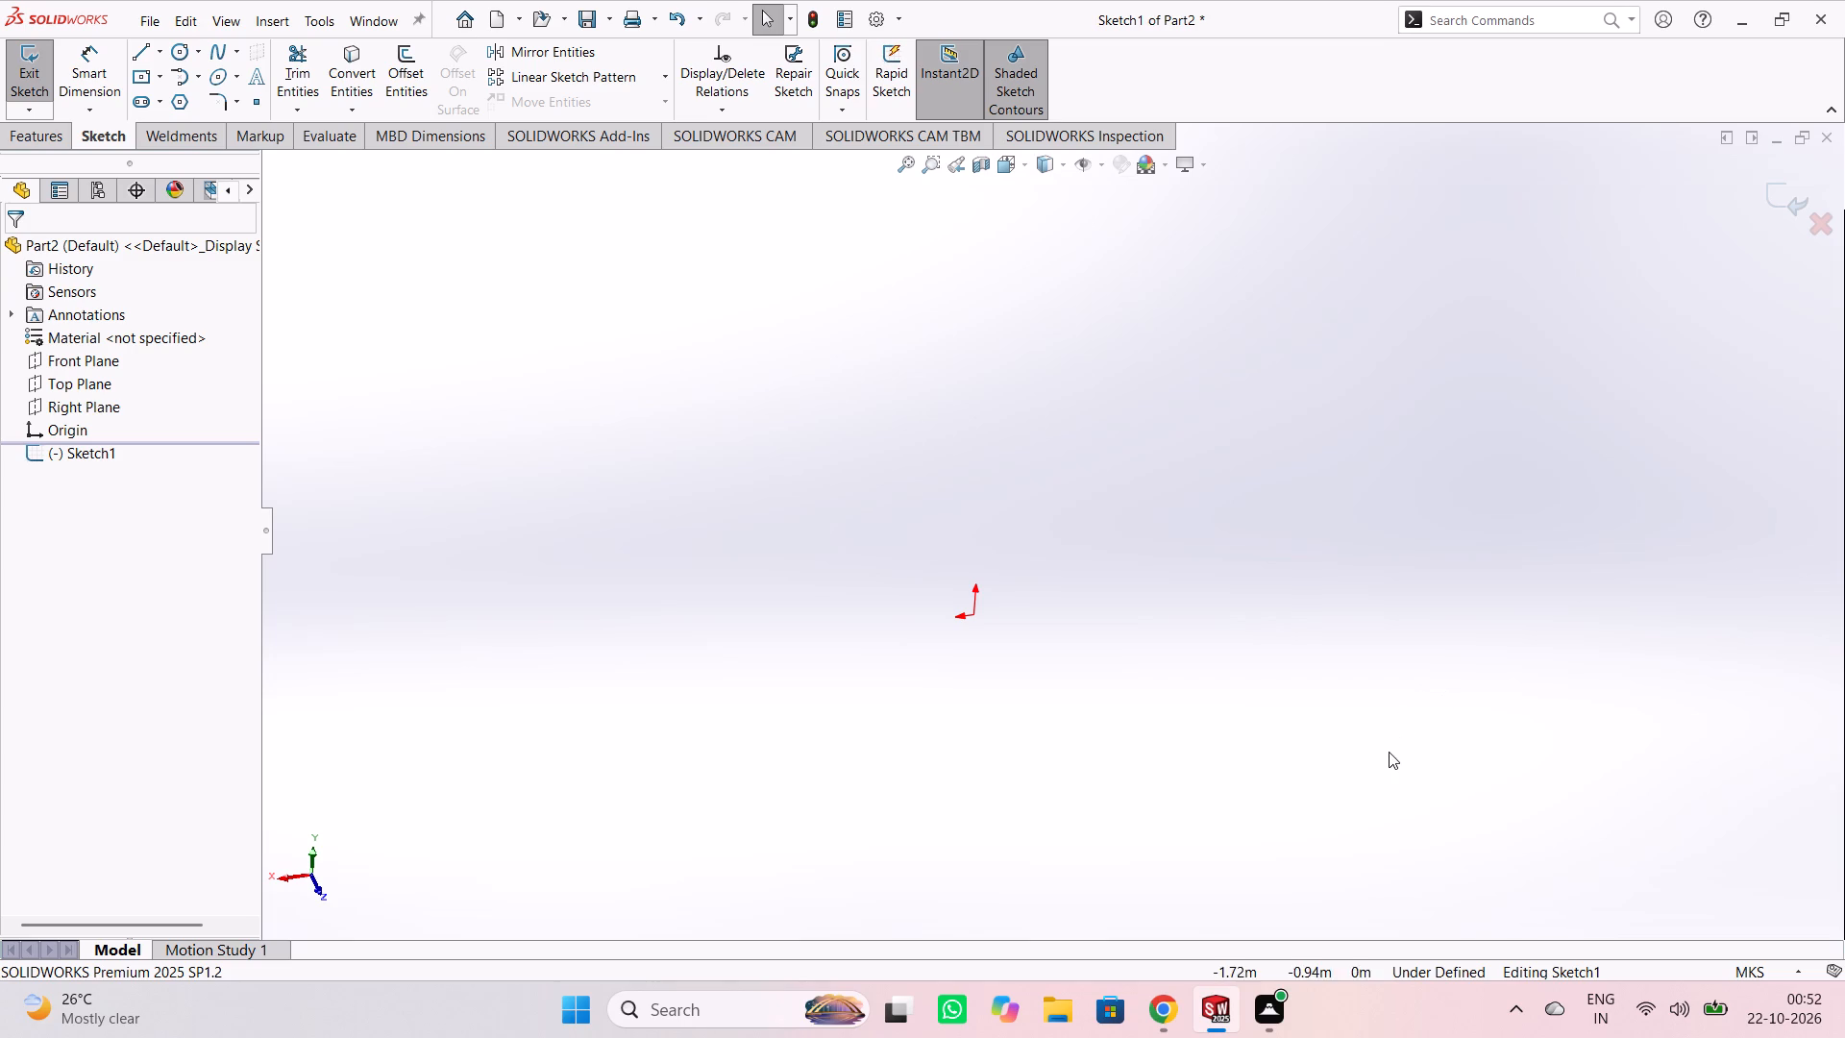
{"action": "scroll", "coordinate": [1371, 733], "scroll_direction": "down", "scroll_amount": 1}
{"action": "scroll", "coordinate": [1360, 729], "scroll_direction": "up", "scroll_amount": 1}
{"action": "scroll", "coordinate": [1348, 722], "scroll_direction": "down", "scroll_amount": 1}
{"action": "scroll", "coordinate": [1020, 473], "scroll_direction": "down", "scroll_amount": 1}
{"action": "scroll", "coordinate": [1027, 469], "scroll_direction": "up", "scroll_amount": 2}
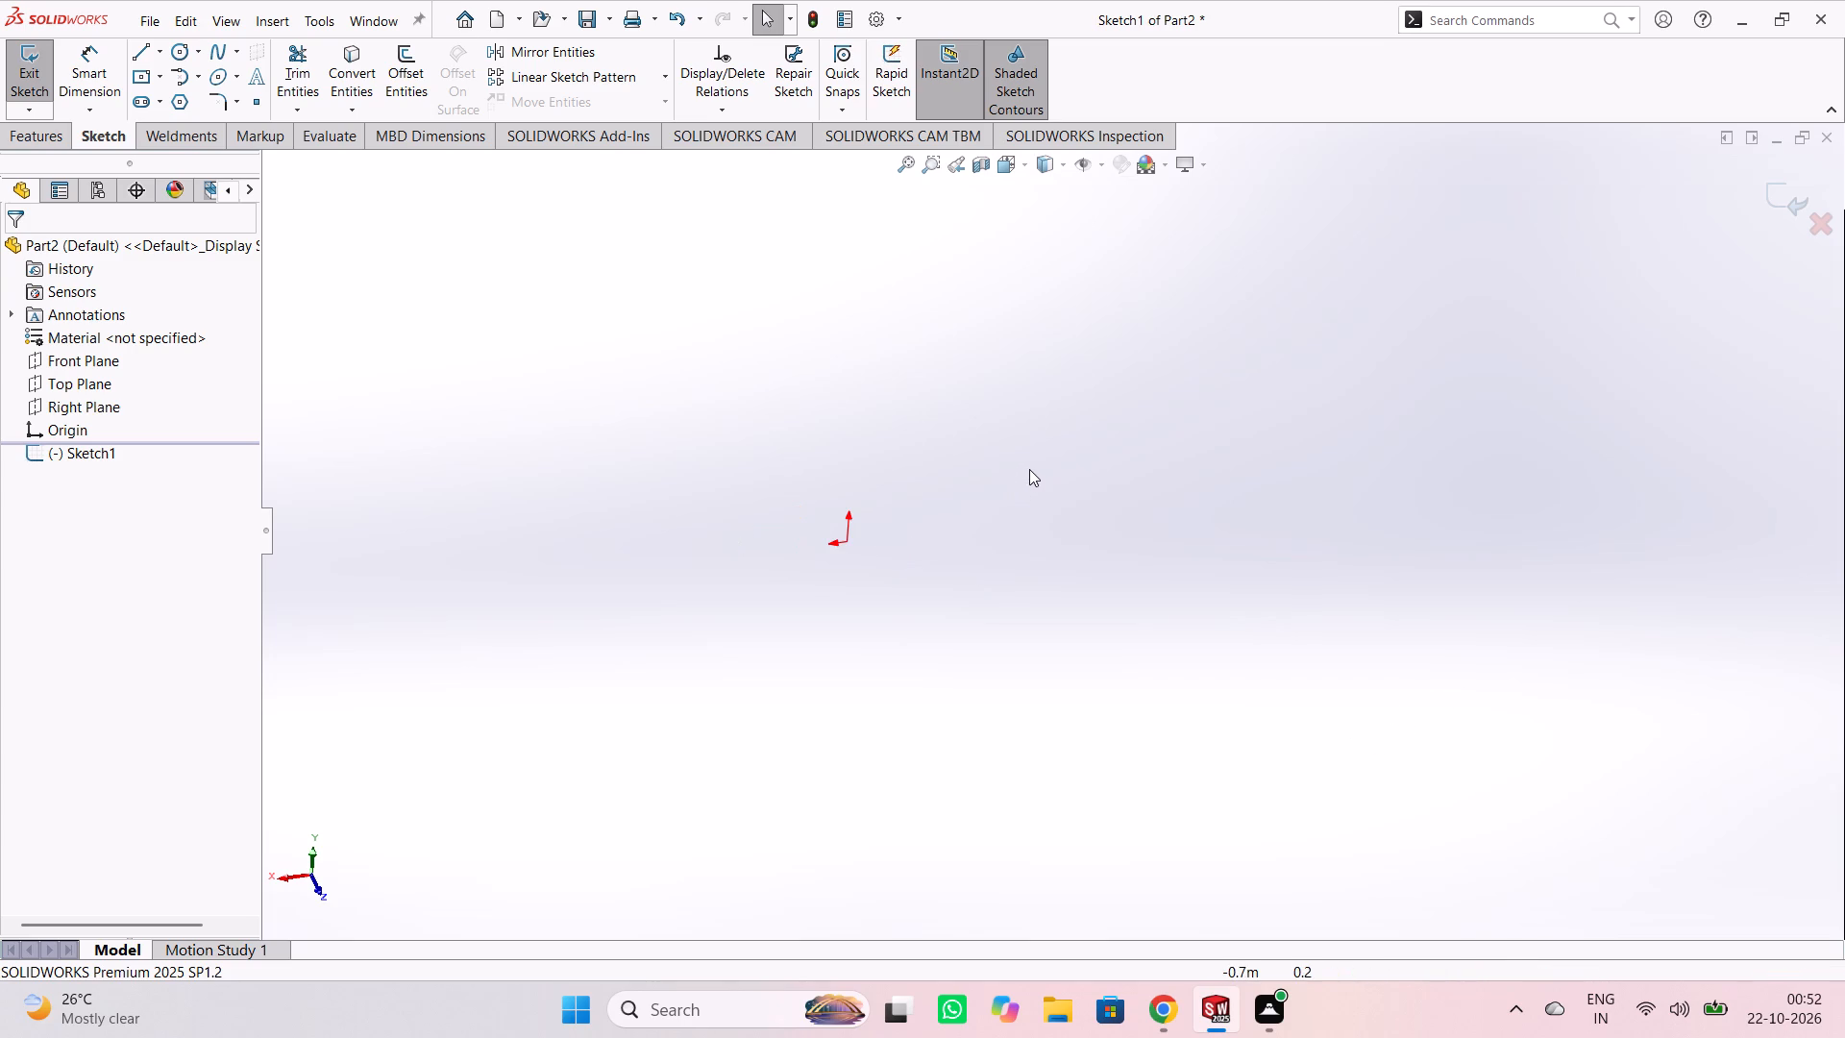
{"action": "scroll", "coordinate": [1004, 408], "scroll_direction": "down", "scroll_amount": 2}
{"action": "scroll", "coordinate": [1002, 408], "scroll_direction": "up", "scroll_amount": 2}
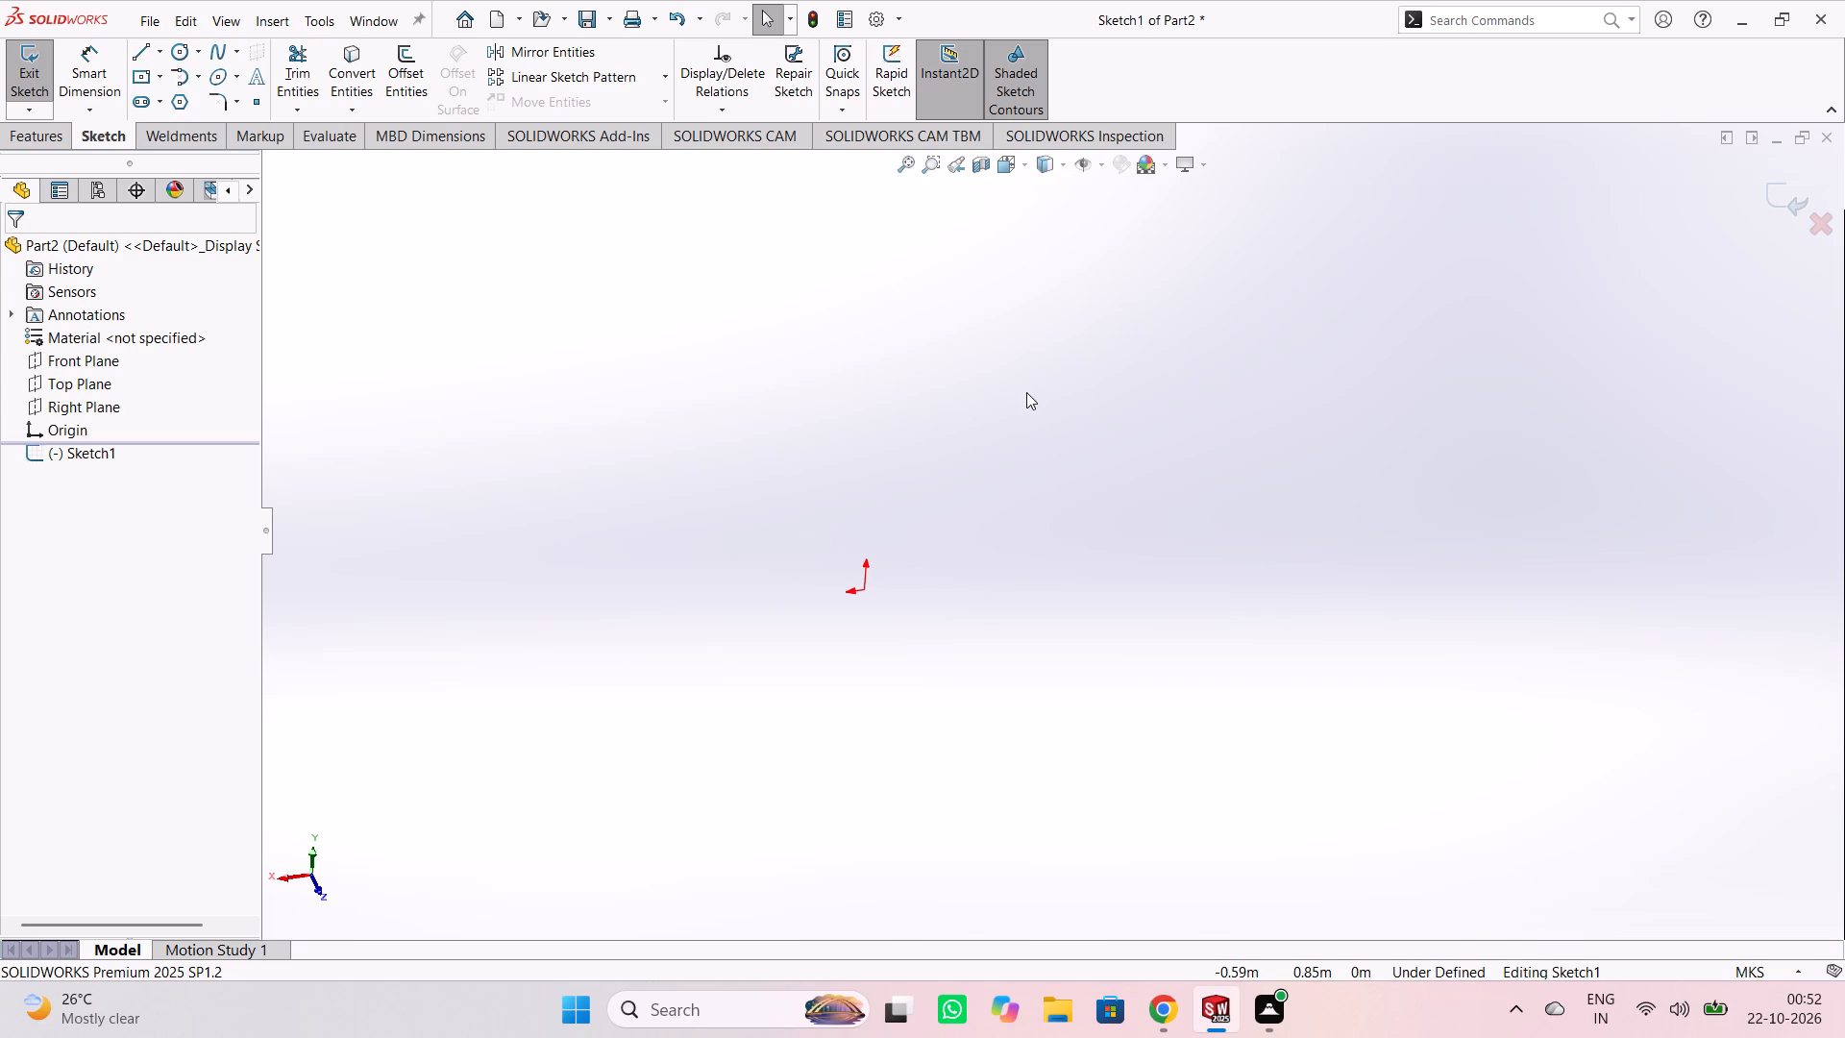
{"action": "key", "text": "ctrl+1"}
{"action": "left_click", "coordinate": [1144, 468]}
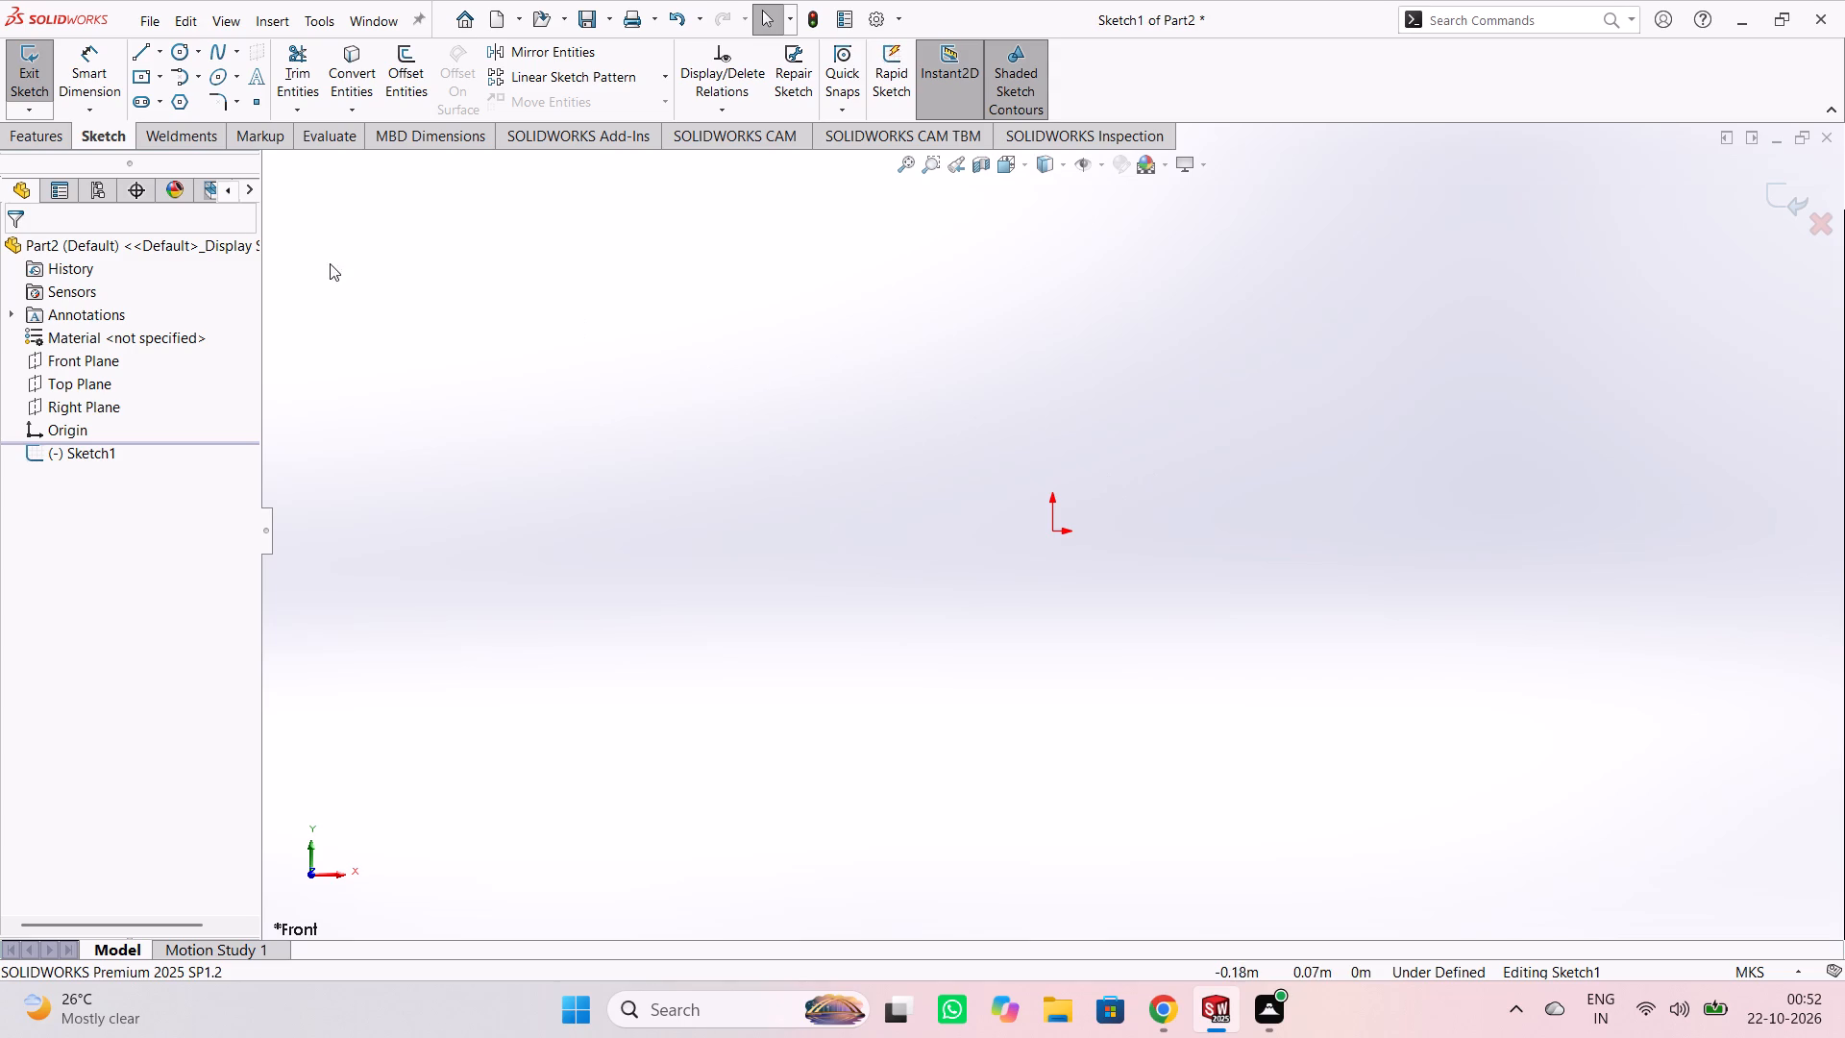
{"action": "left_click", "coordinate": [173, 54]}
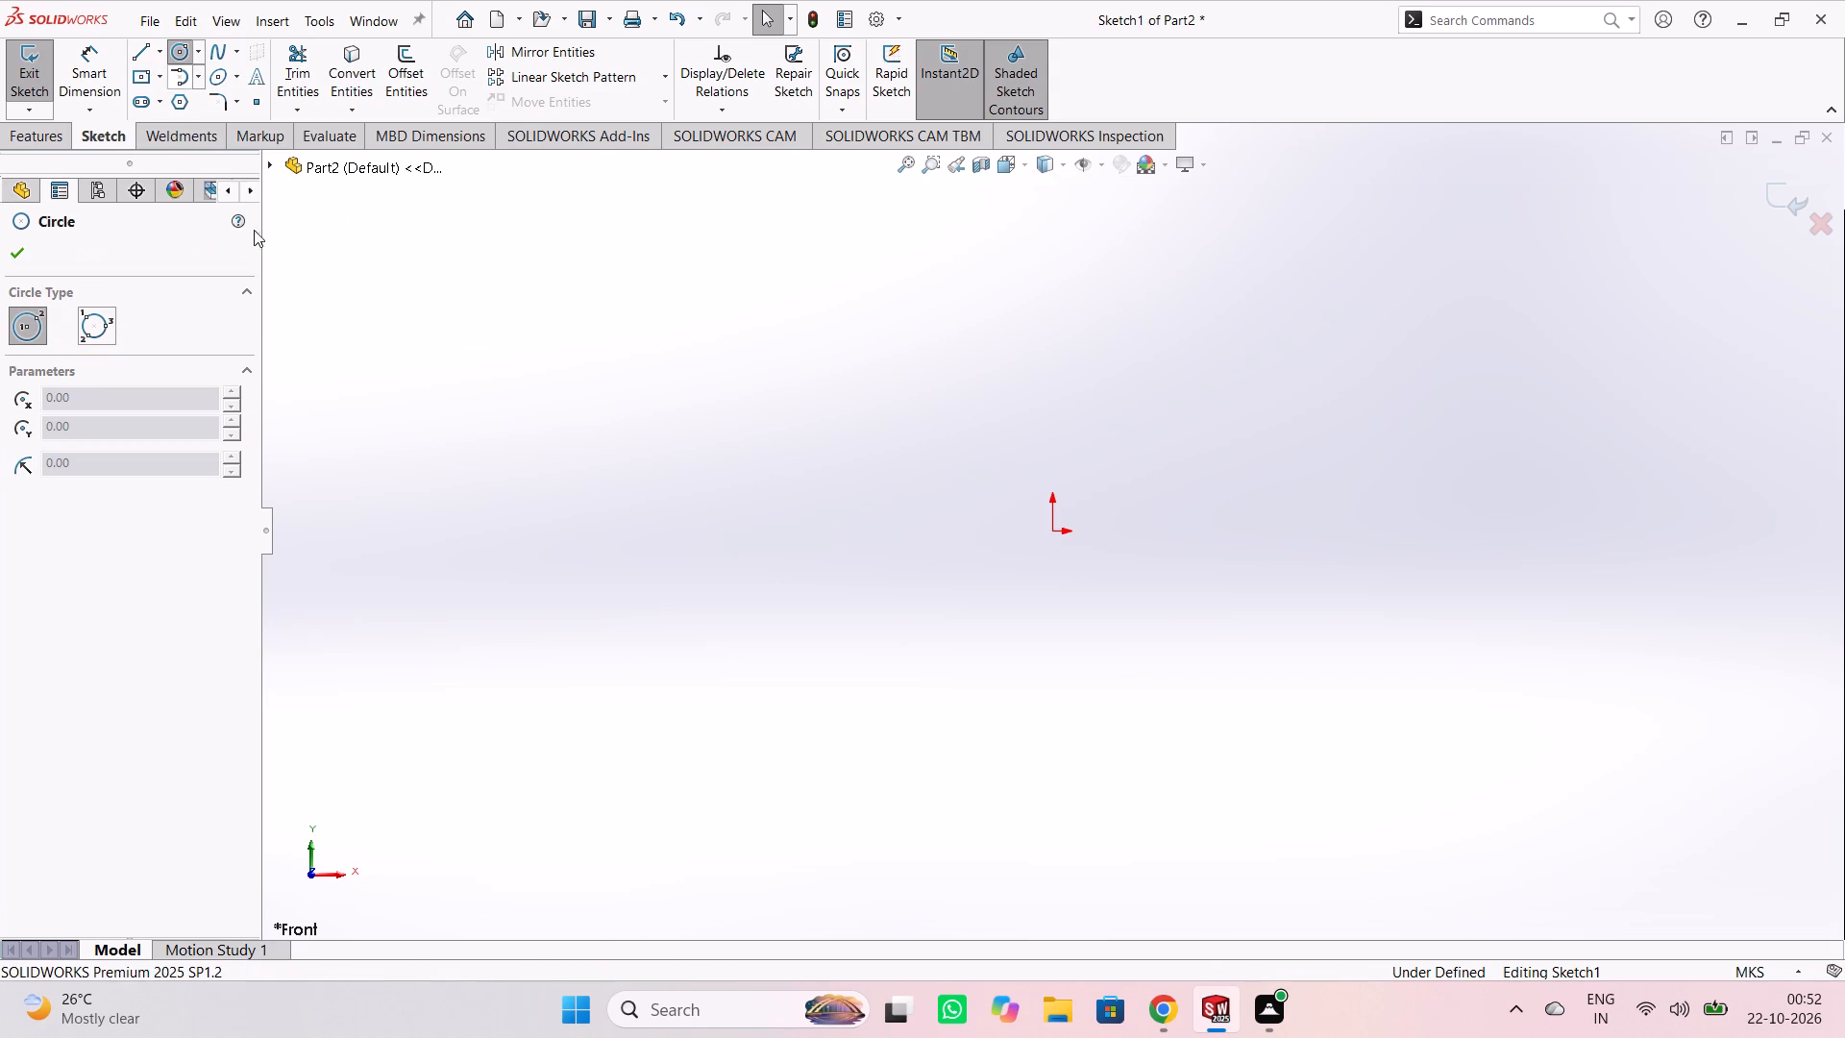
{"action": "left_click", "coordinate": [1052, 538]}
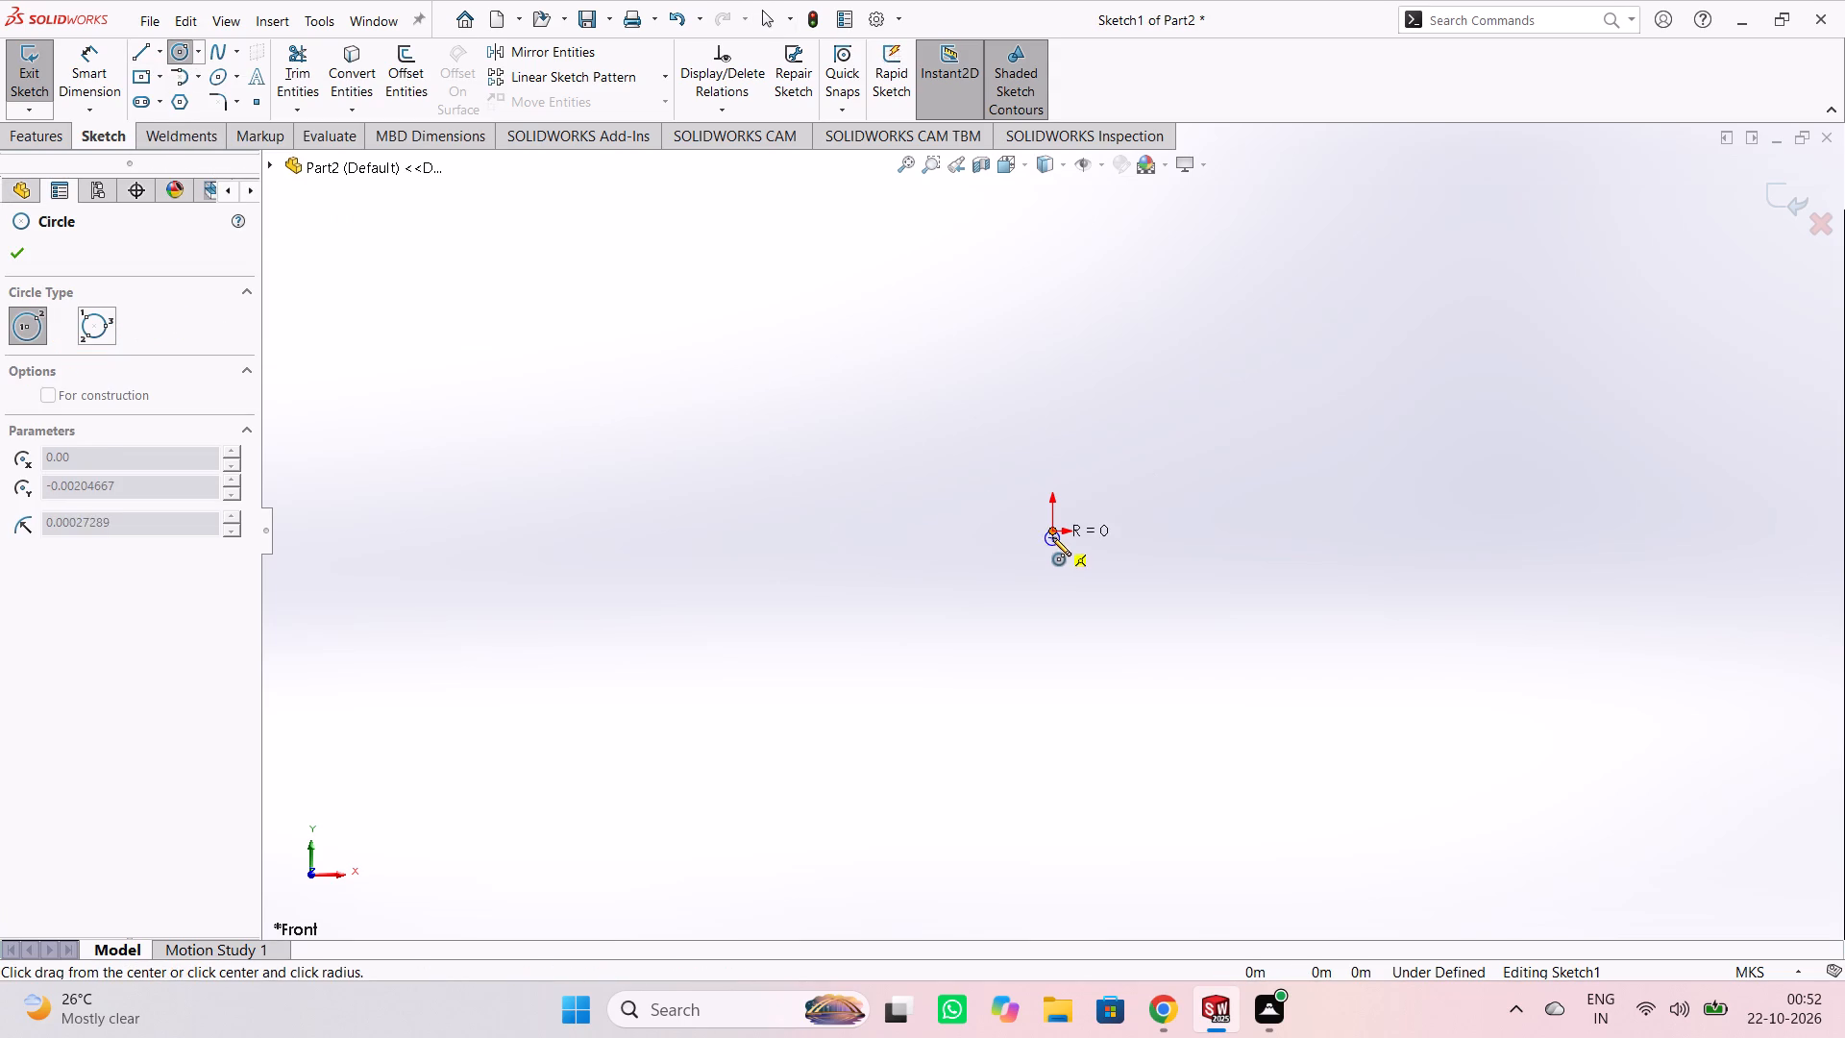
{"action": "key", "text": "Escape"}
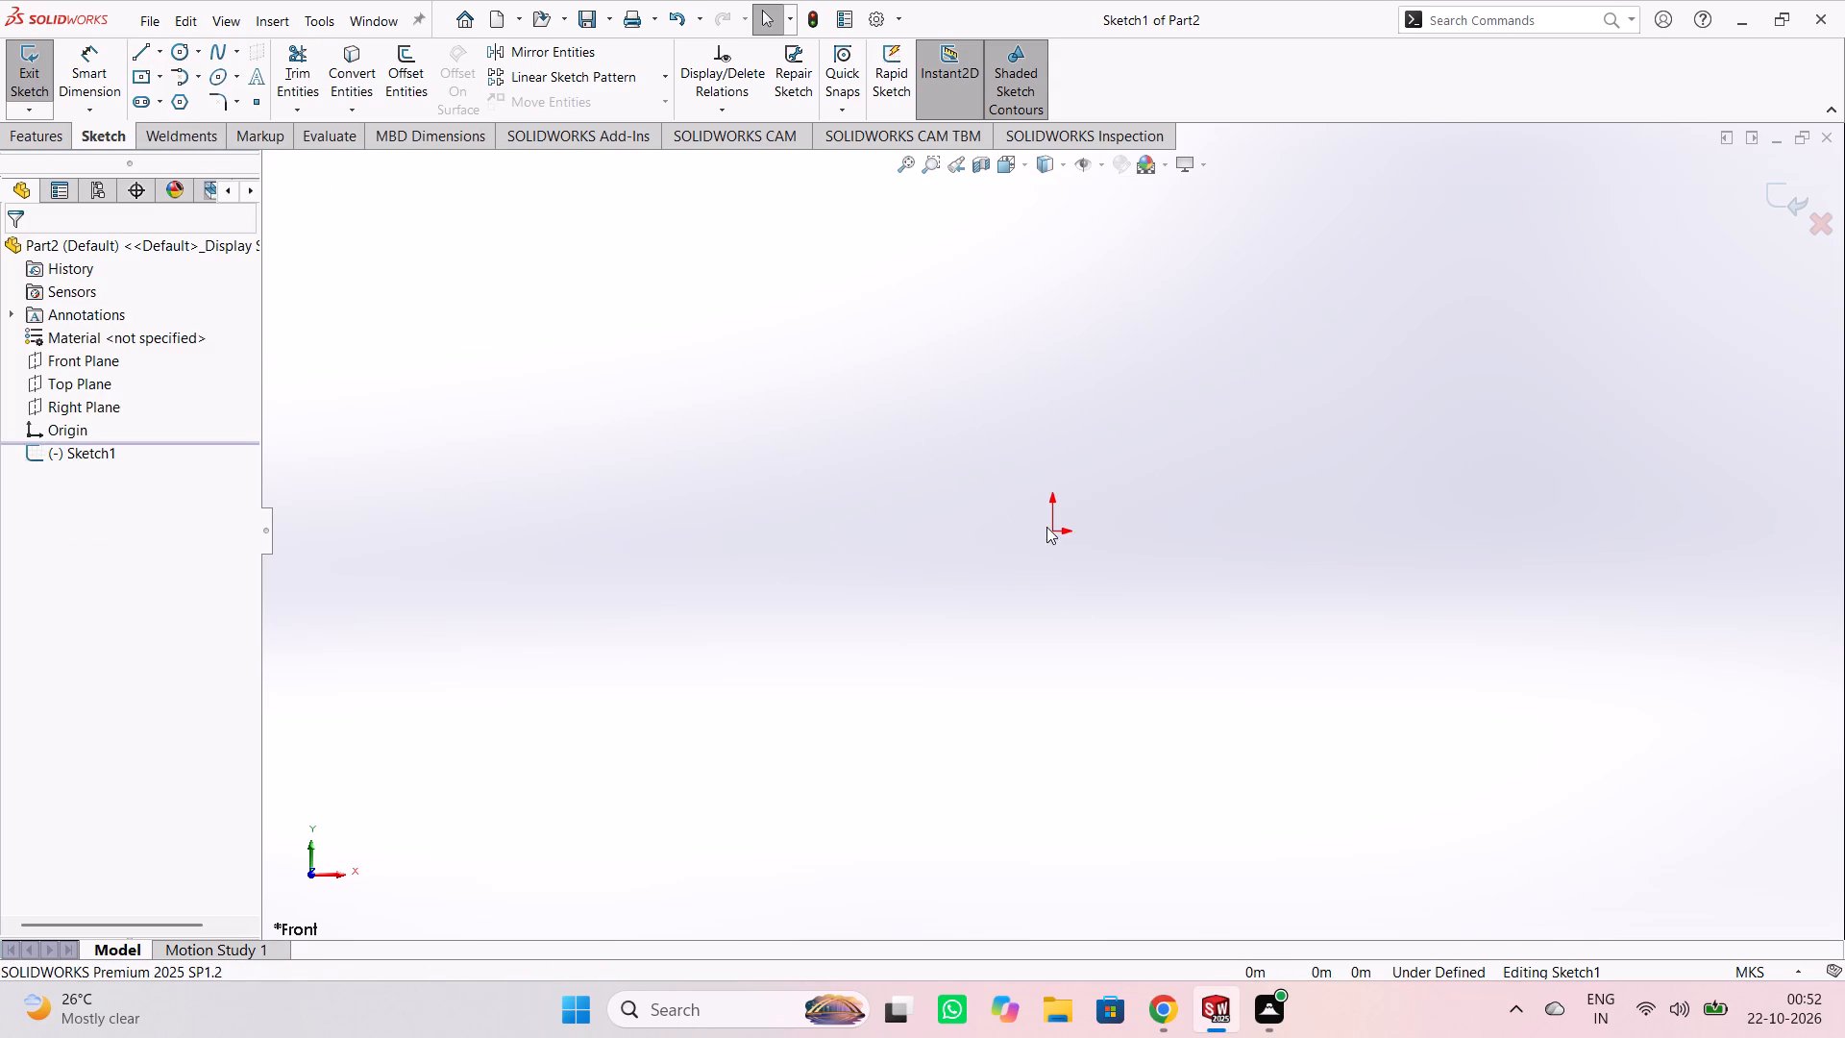
Sketch a circle centred on the origin and set its radius to 27.
{"action": "left_click", "coordinate": [201, 55]}
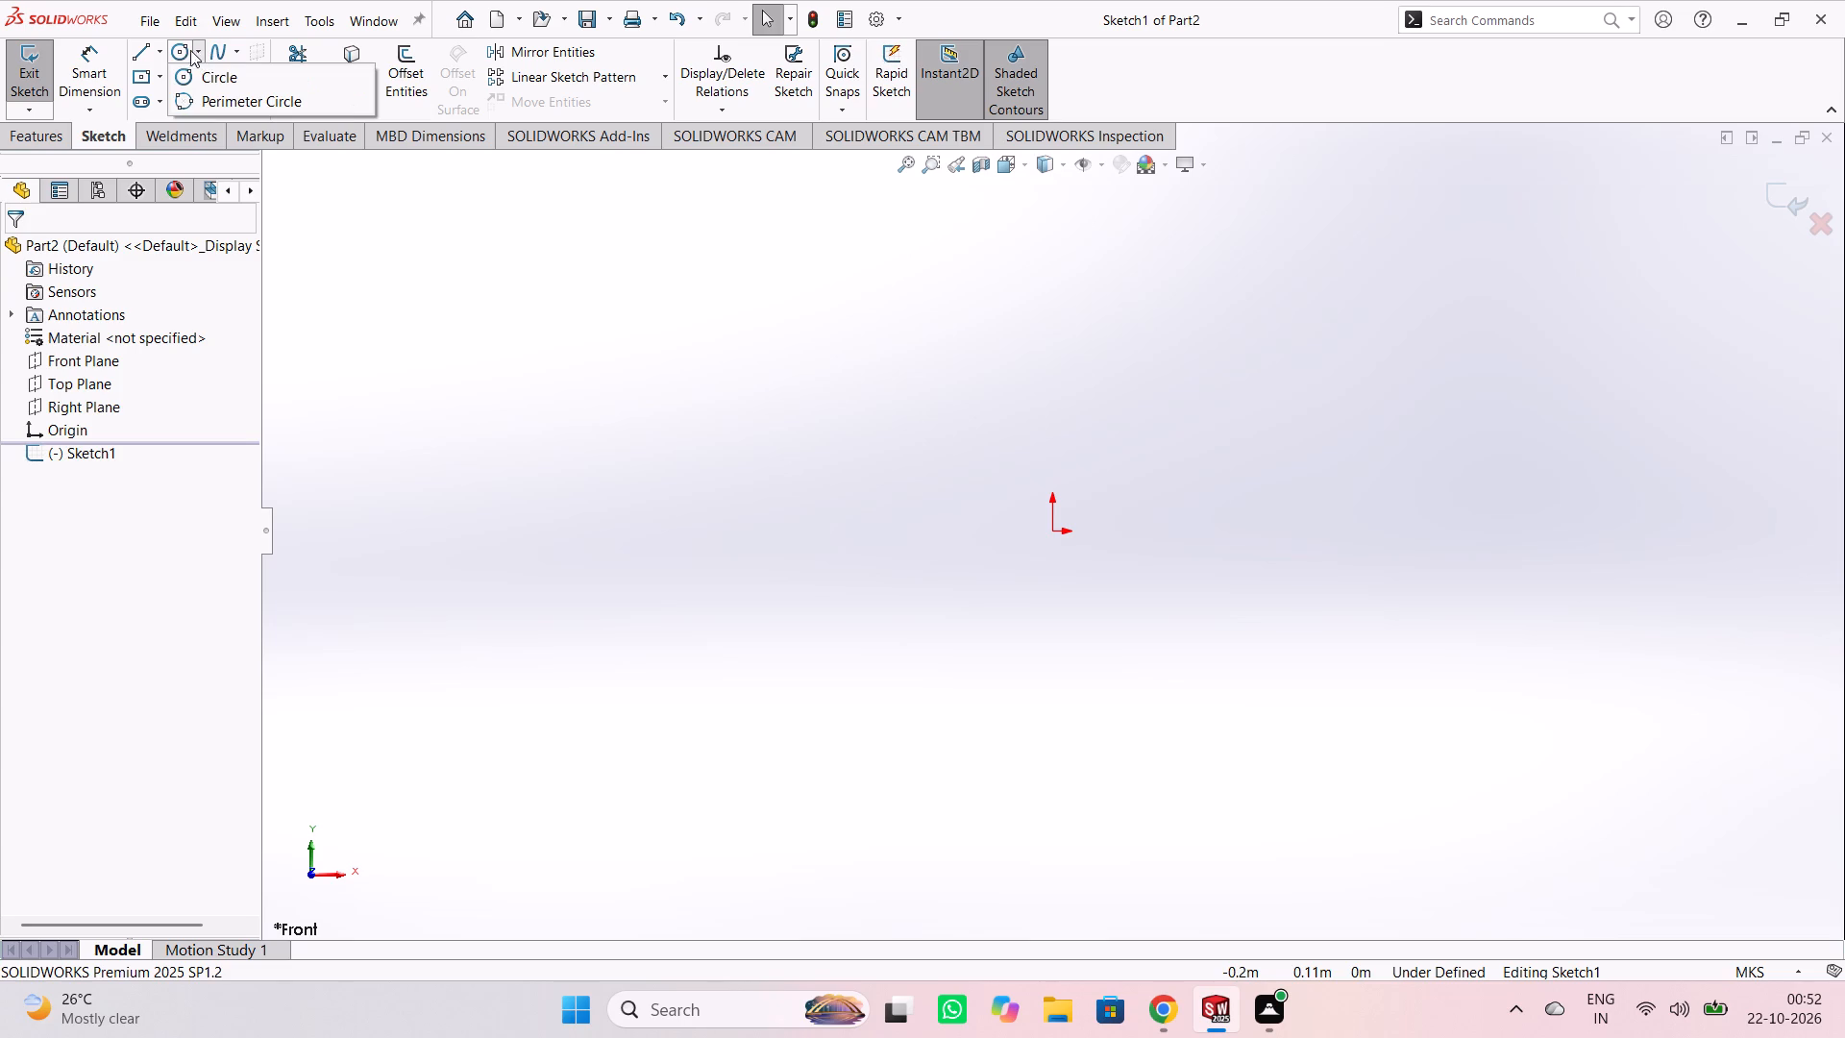
{"action": "left_click", "coordinate": [183, 43]}
{"action": "left_click", "coordinate": [1051, 534]}
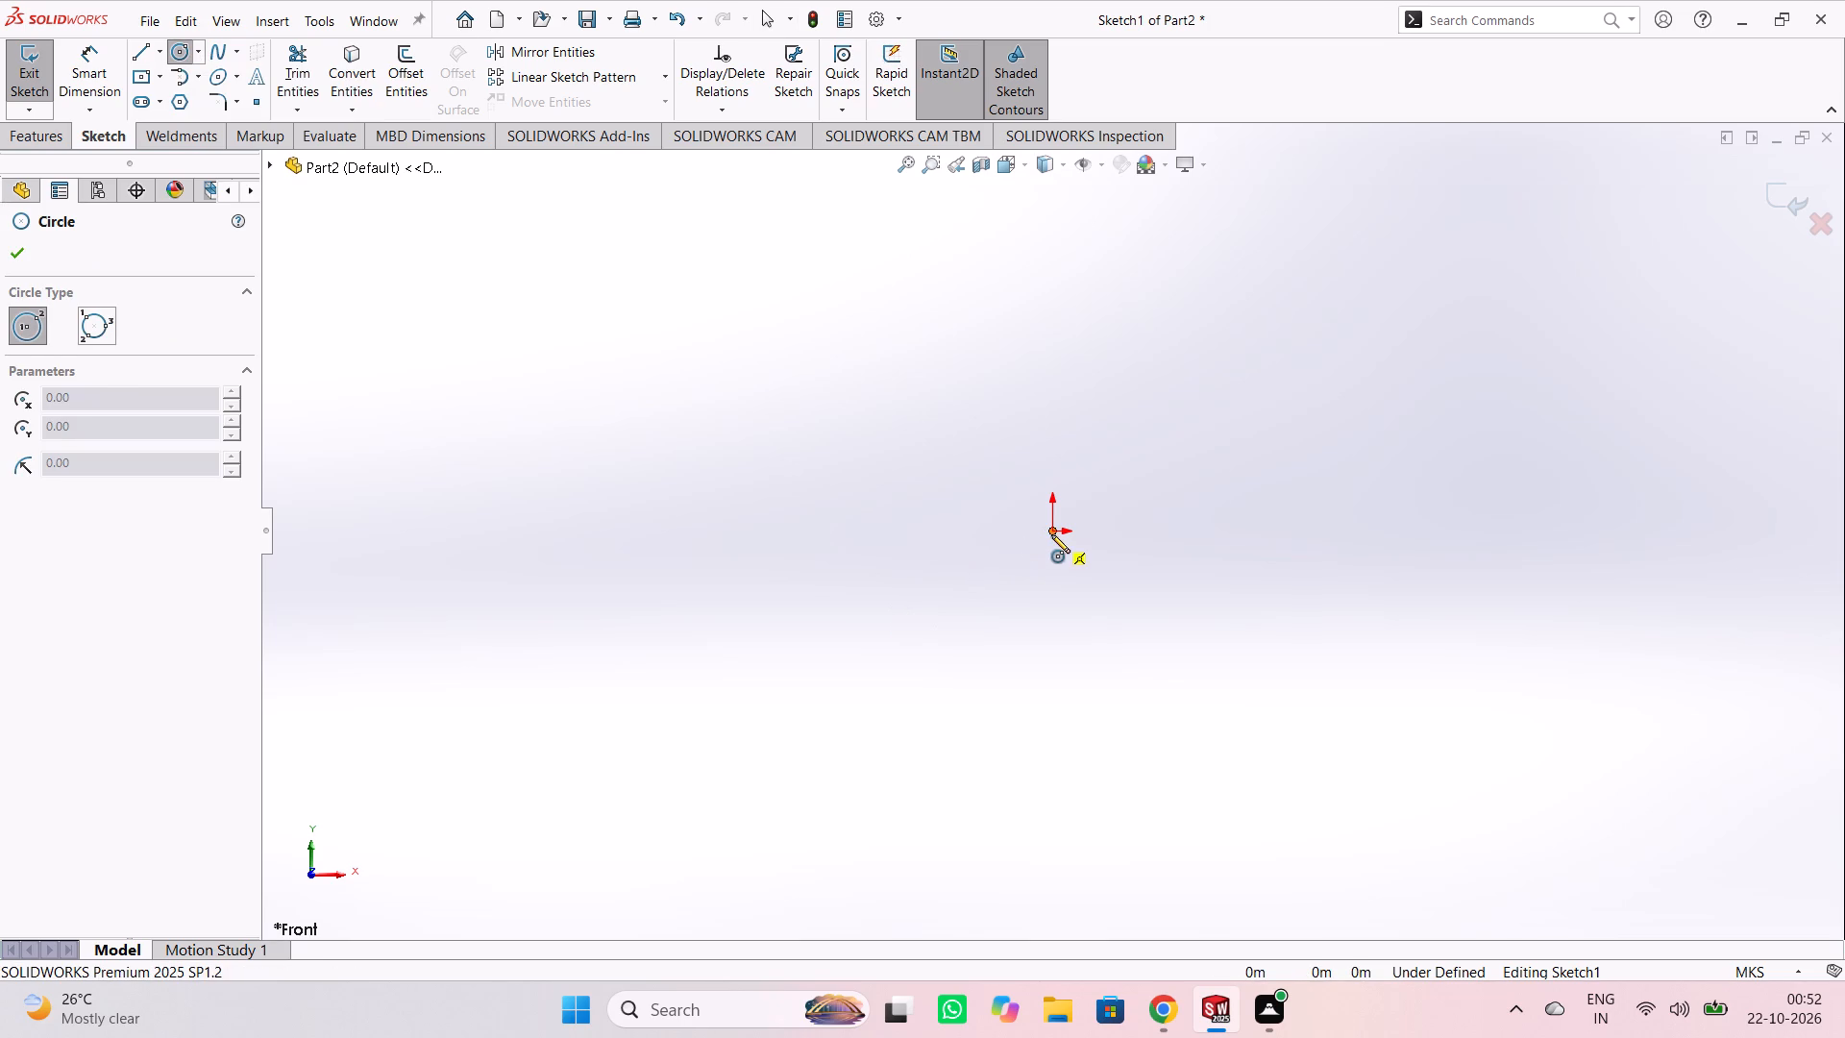
{"action": "left_click", "coordinate": [1133, 623]}
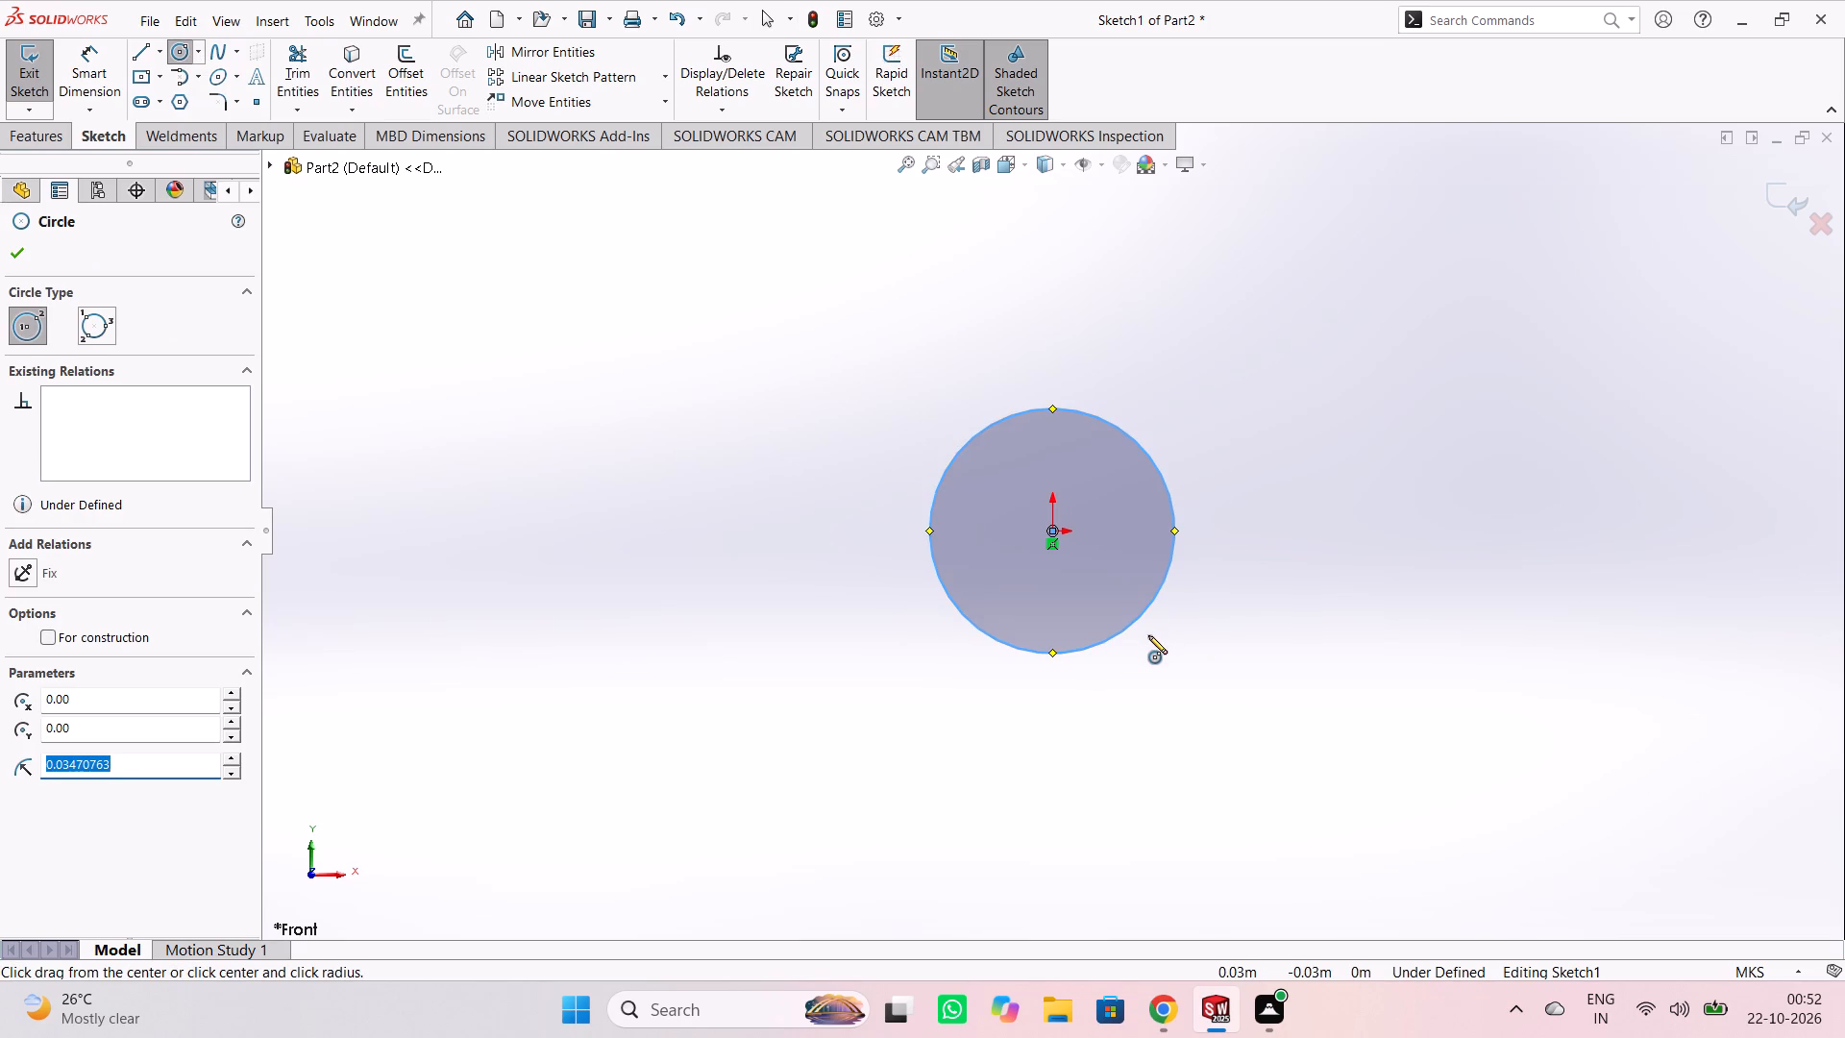
{"action": "type", "text": "27"}
{"action": "key", "text": "Return"}
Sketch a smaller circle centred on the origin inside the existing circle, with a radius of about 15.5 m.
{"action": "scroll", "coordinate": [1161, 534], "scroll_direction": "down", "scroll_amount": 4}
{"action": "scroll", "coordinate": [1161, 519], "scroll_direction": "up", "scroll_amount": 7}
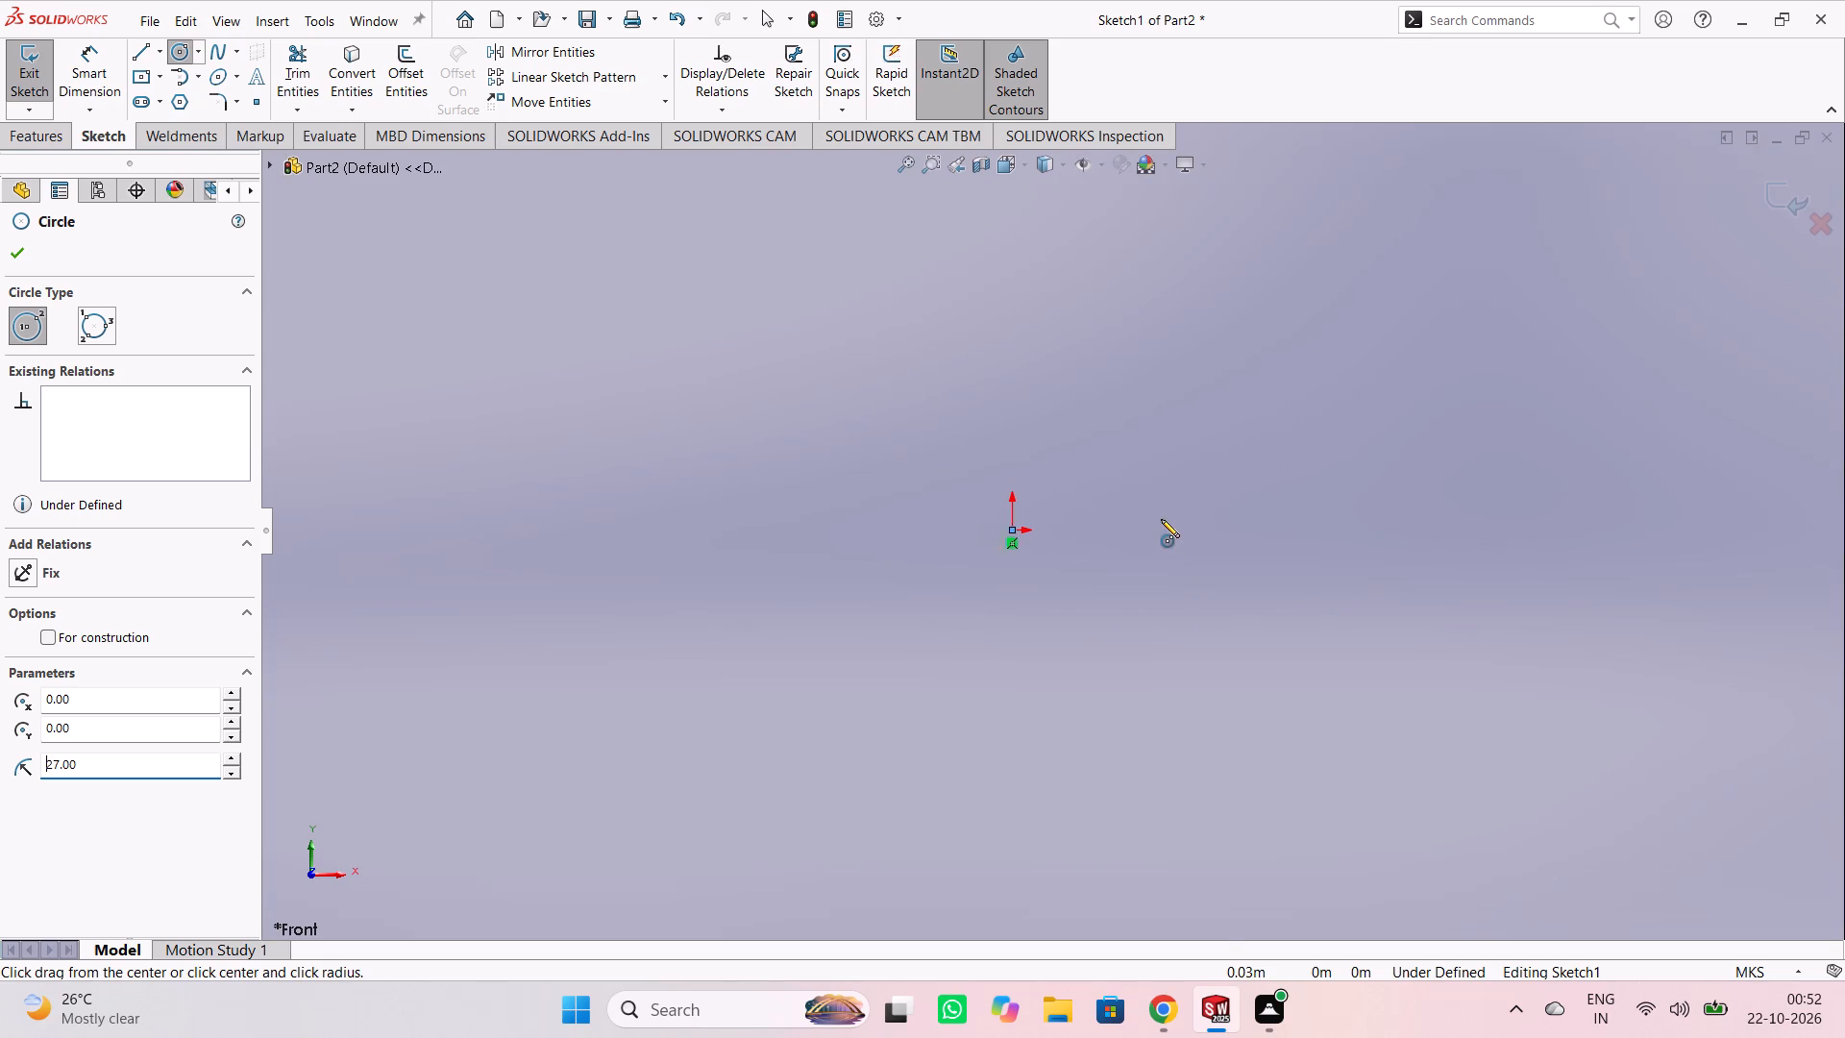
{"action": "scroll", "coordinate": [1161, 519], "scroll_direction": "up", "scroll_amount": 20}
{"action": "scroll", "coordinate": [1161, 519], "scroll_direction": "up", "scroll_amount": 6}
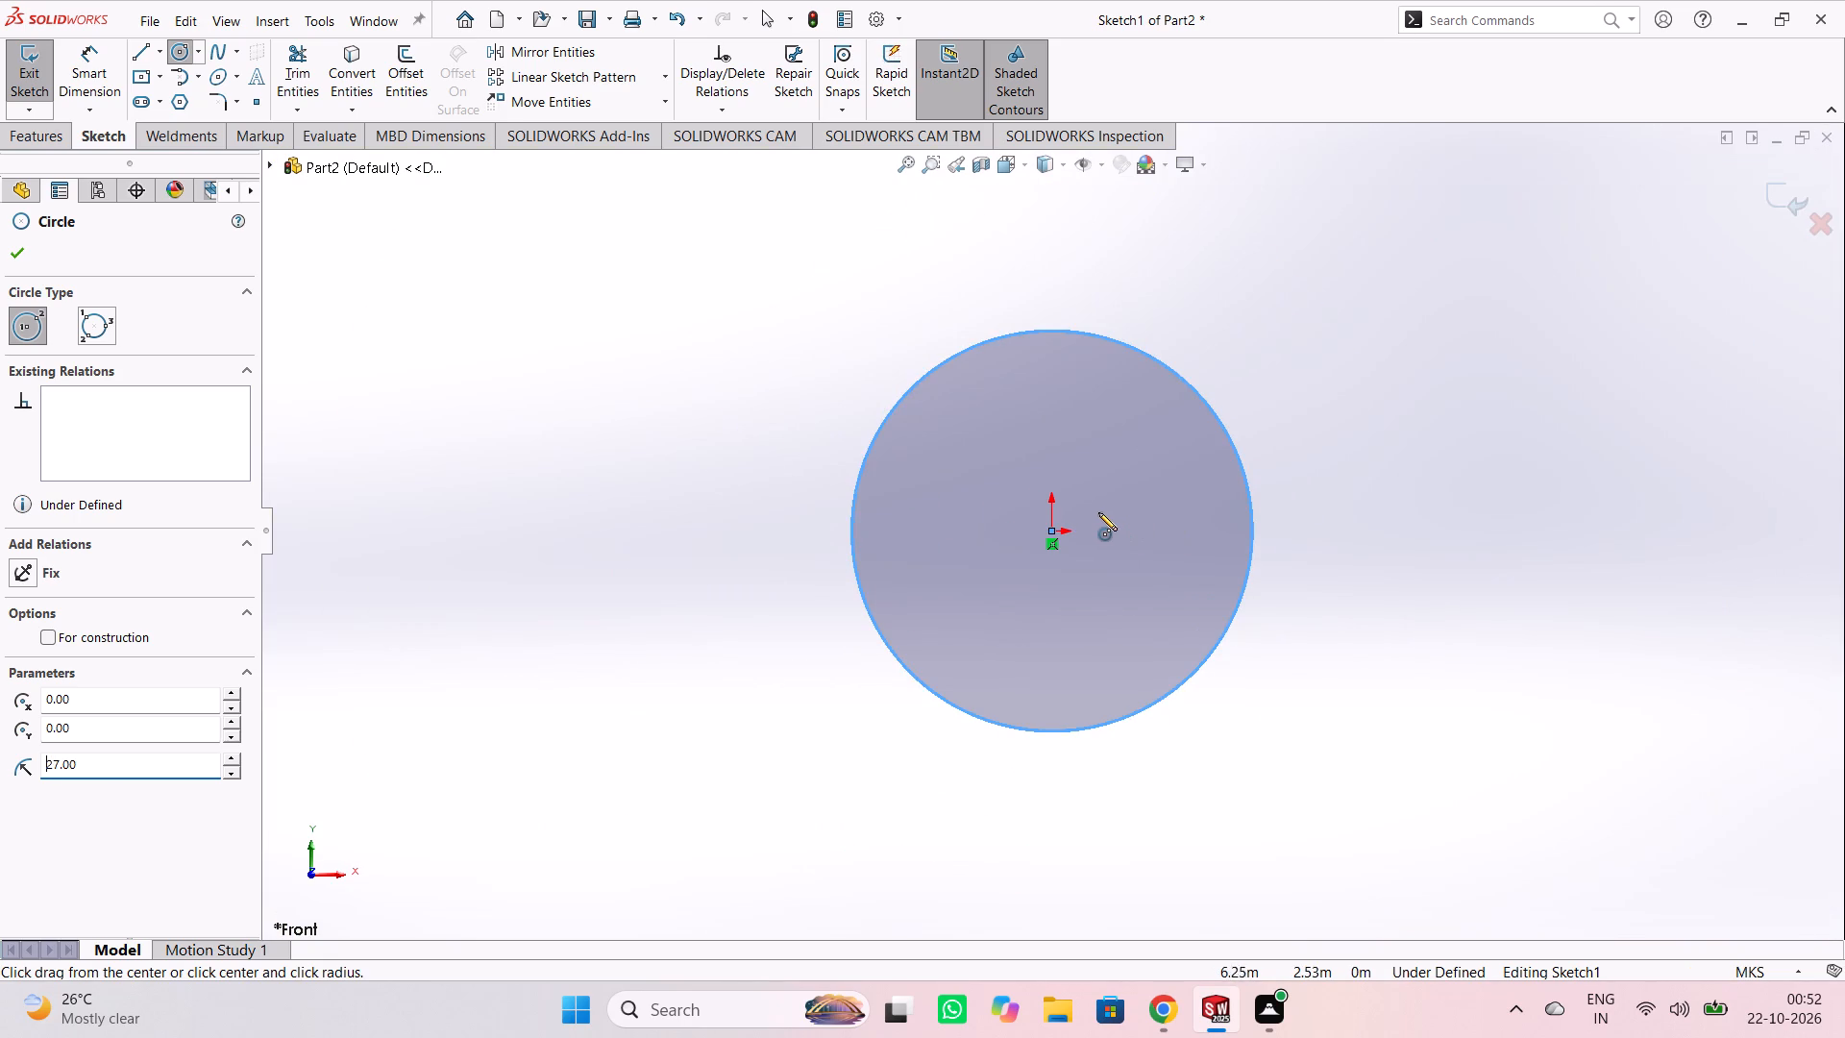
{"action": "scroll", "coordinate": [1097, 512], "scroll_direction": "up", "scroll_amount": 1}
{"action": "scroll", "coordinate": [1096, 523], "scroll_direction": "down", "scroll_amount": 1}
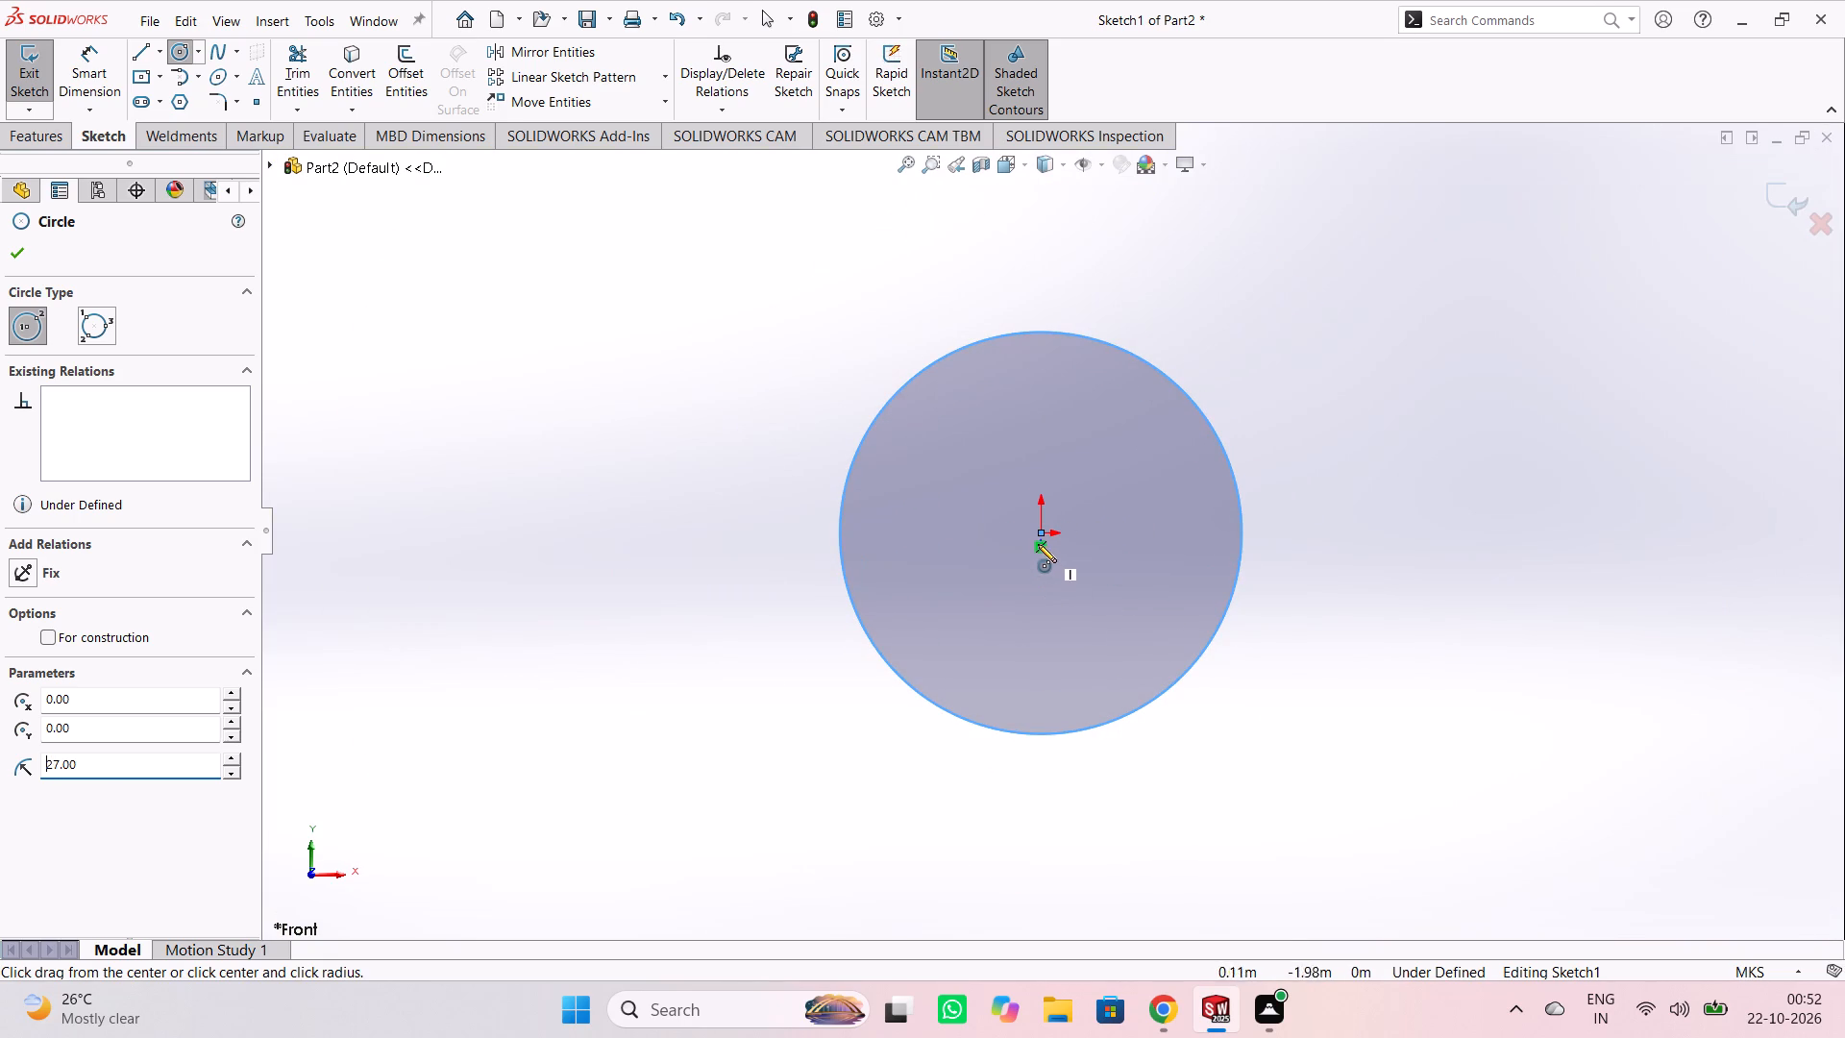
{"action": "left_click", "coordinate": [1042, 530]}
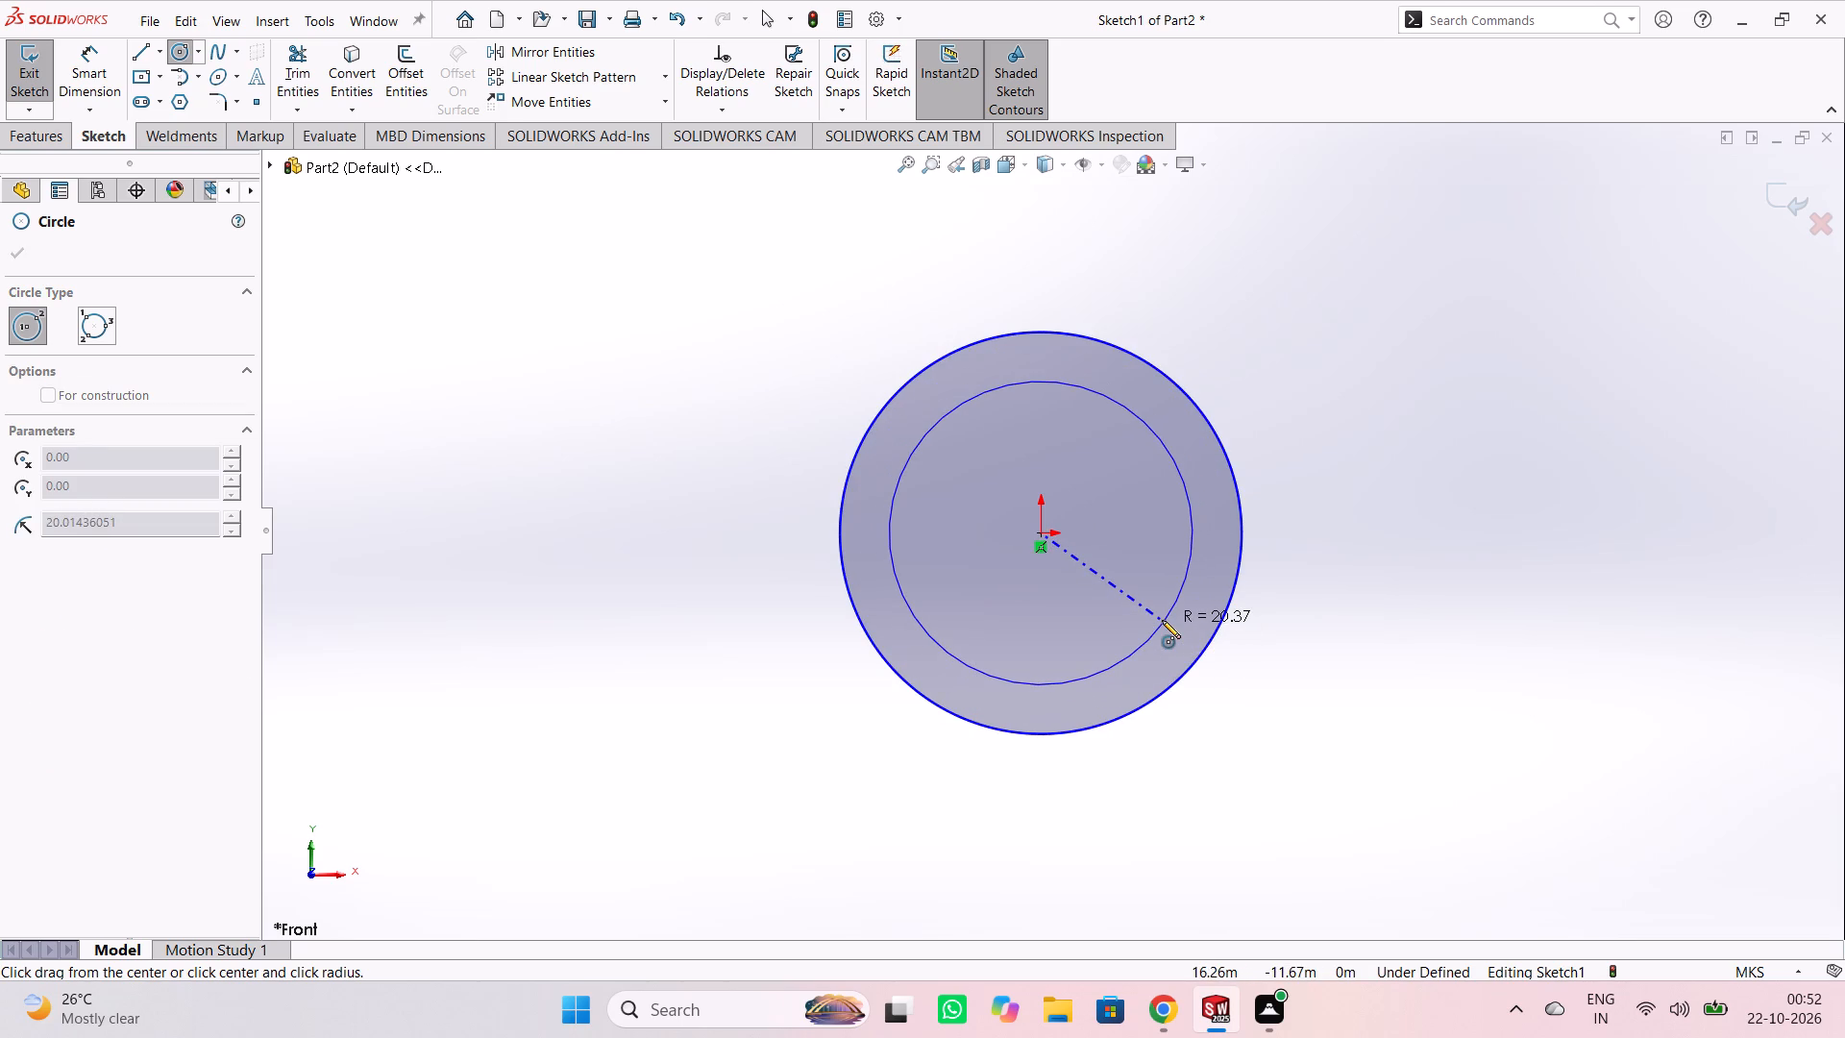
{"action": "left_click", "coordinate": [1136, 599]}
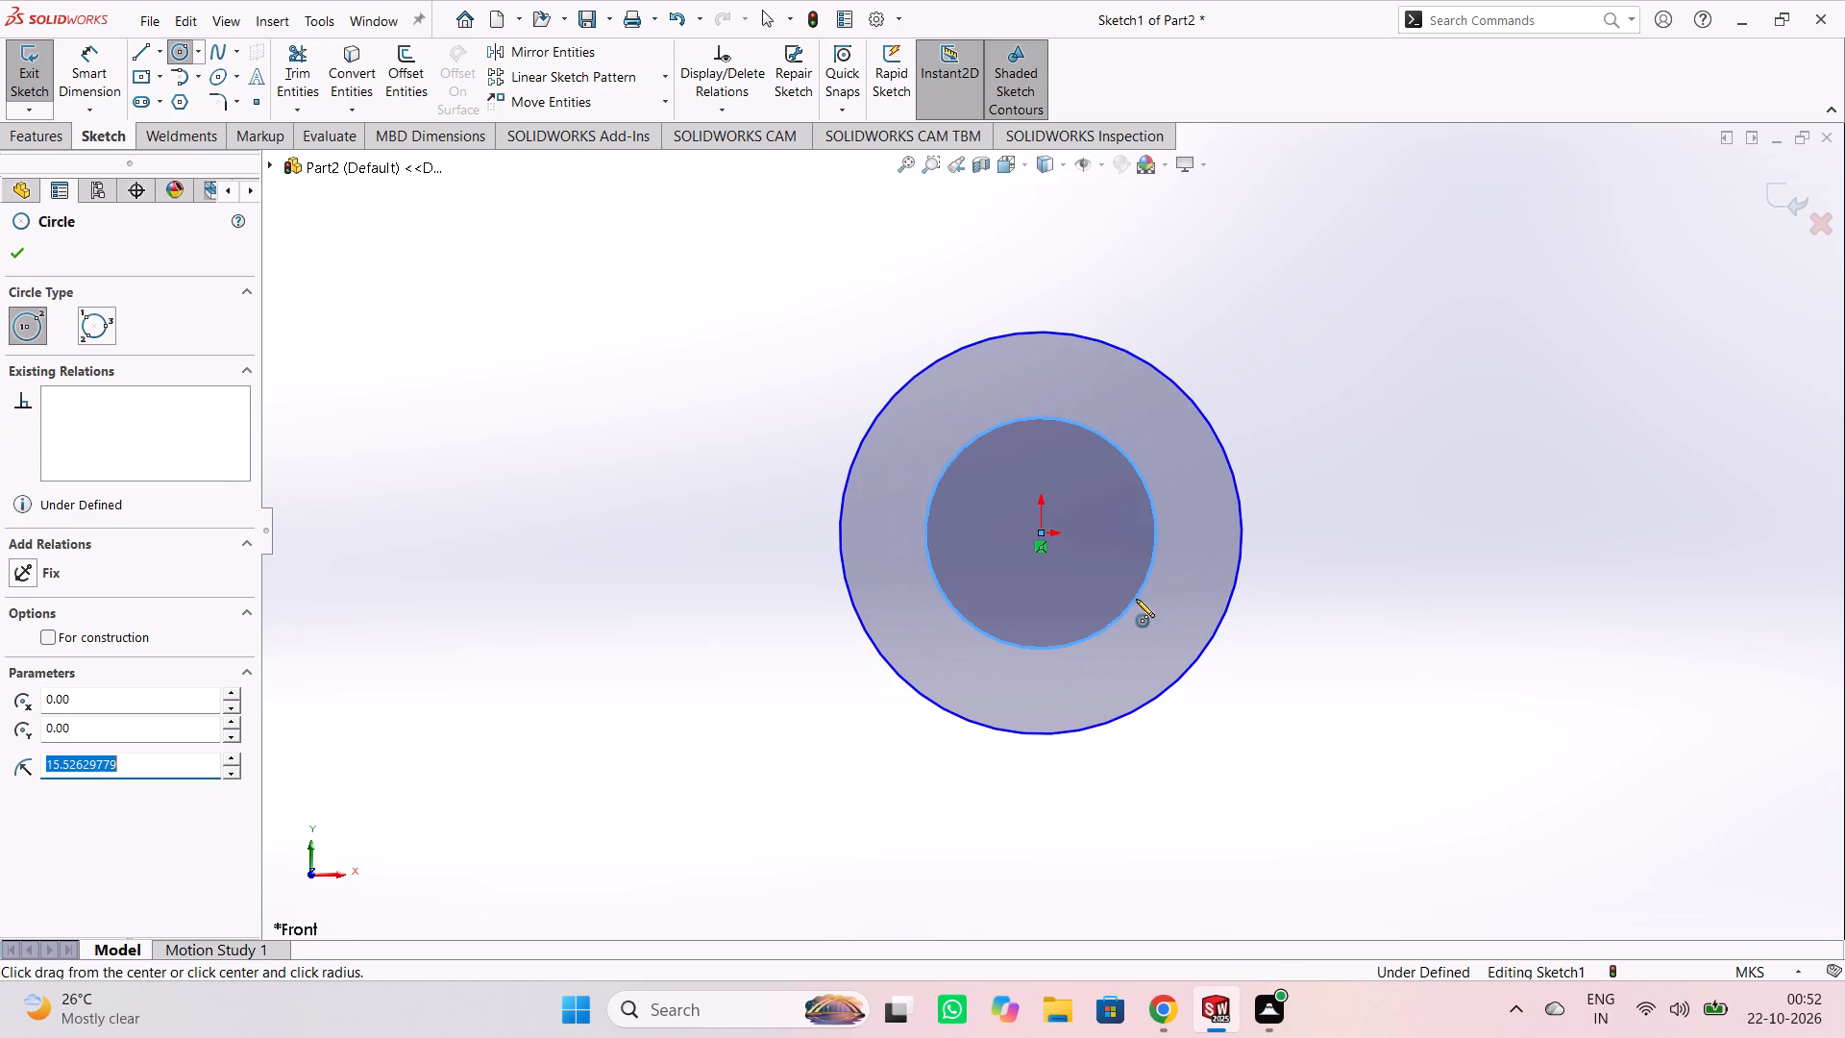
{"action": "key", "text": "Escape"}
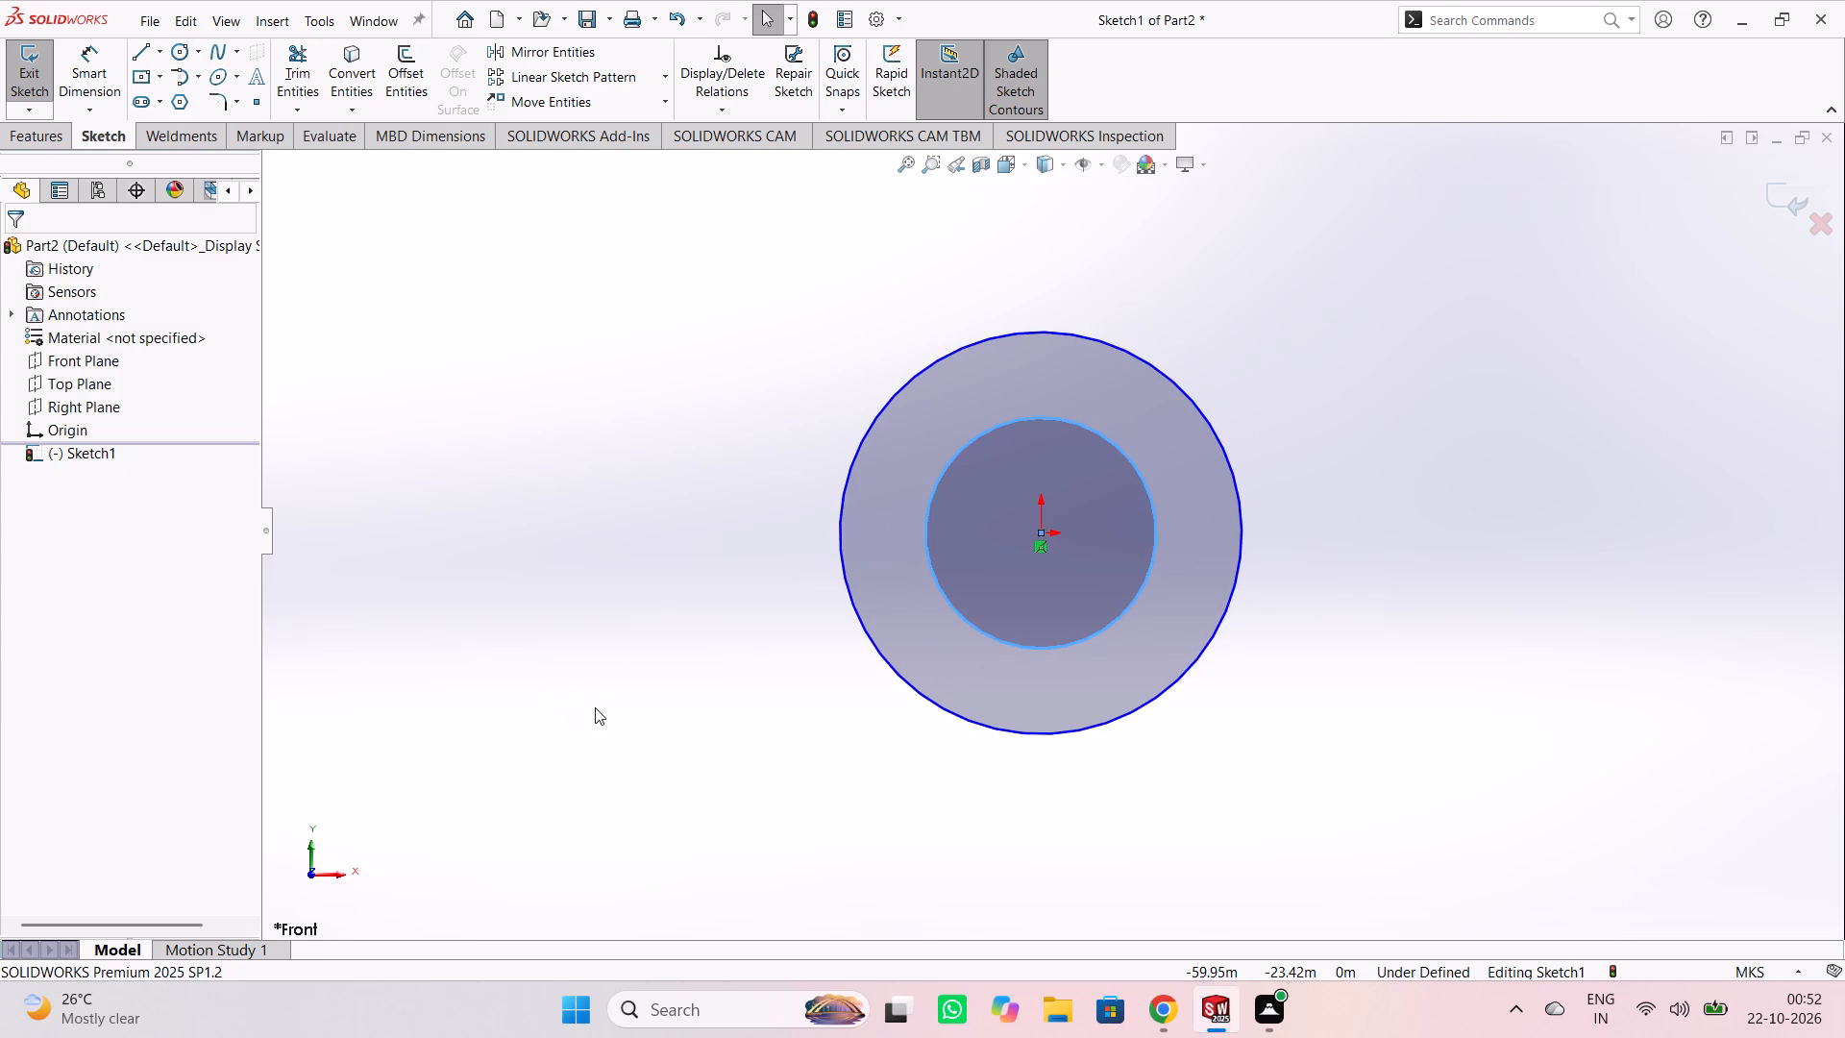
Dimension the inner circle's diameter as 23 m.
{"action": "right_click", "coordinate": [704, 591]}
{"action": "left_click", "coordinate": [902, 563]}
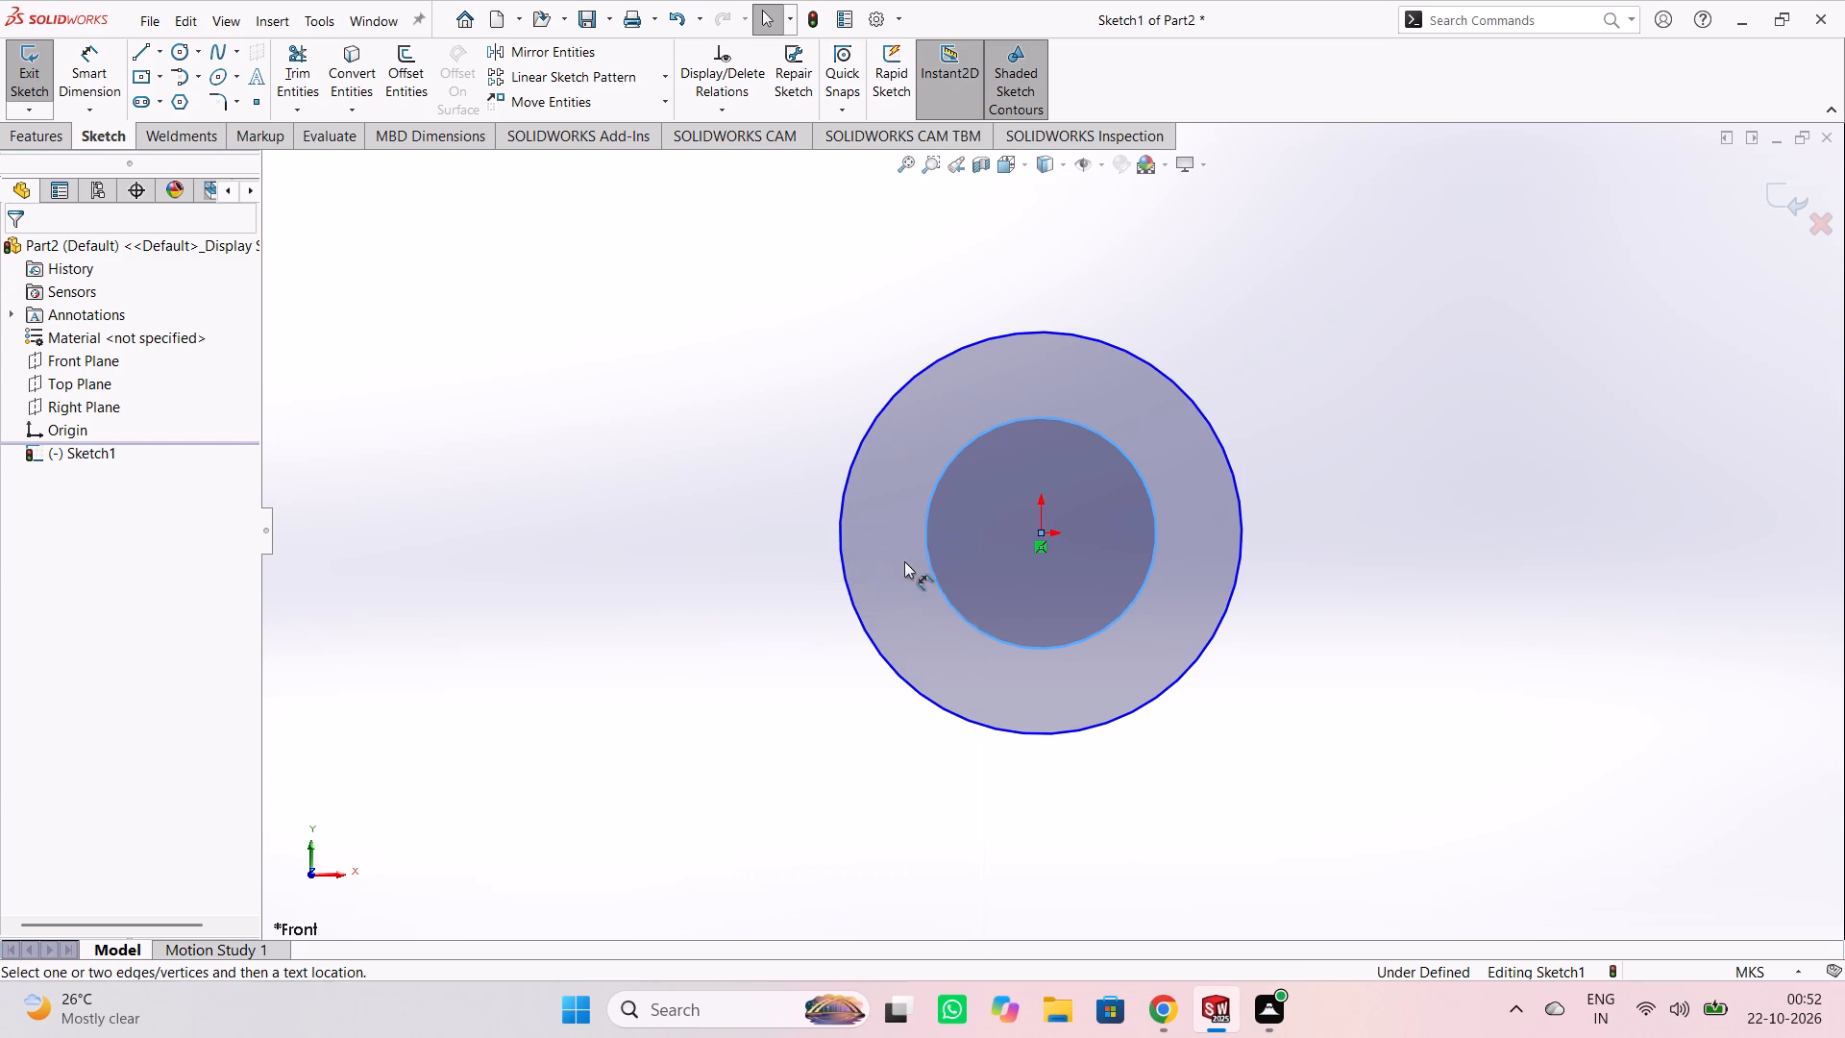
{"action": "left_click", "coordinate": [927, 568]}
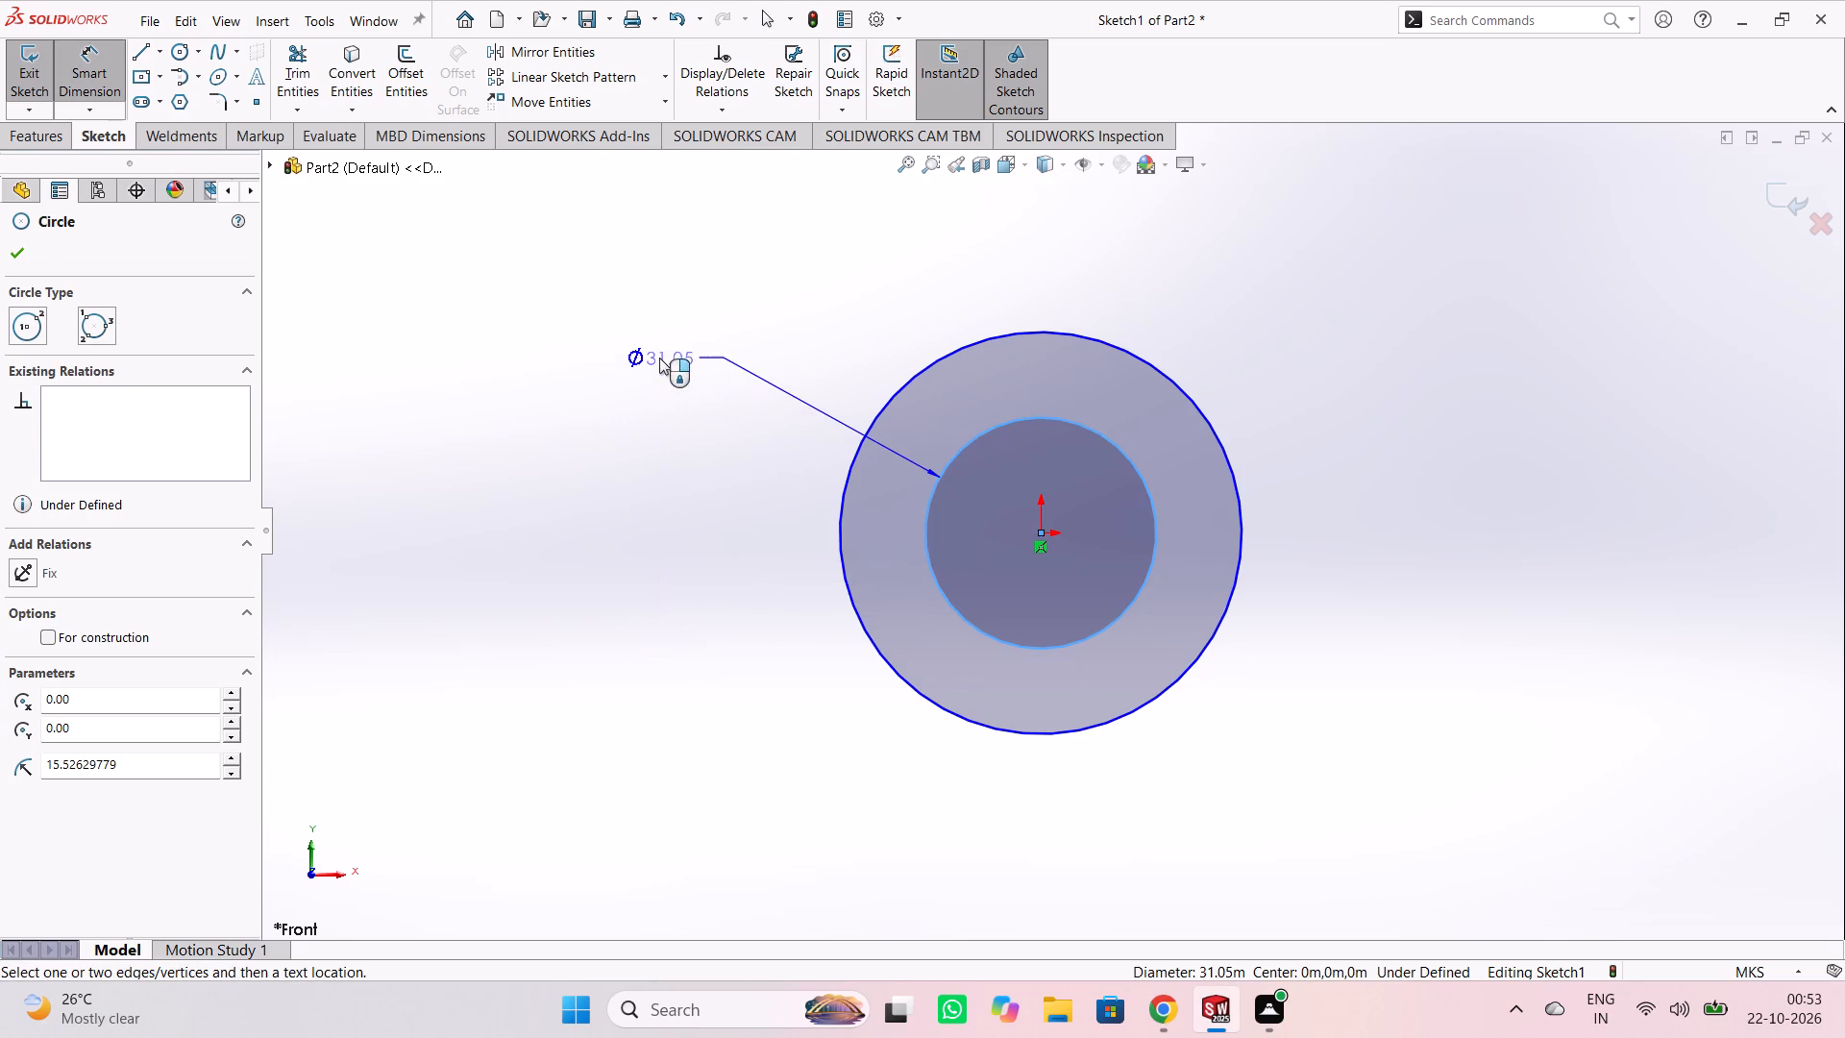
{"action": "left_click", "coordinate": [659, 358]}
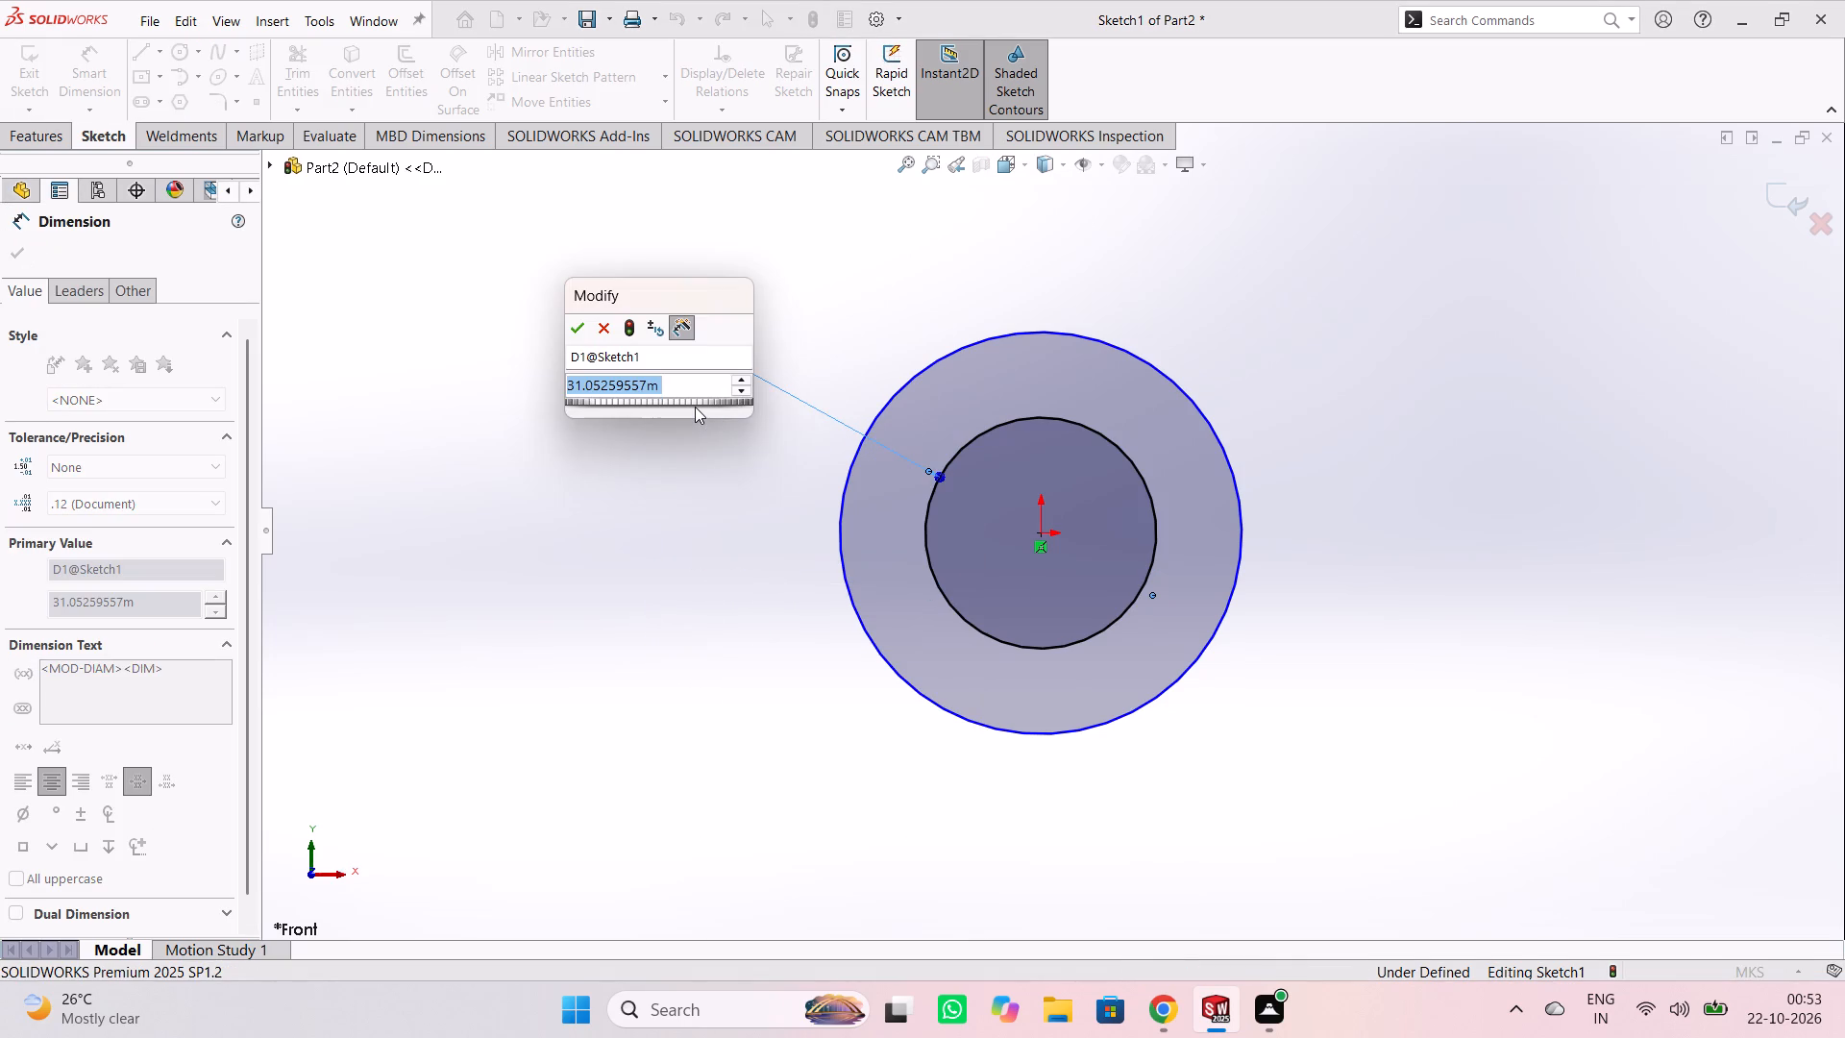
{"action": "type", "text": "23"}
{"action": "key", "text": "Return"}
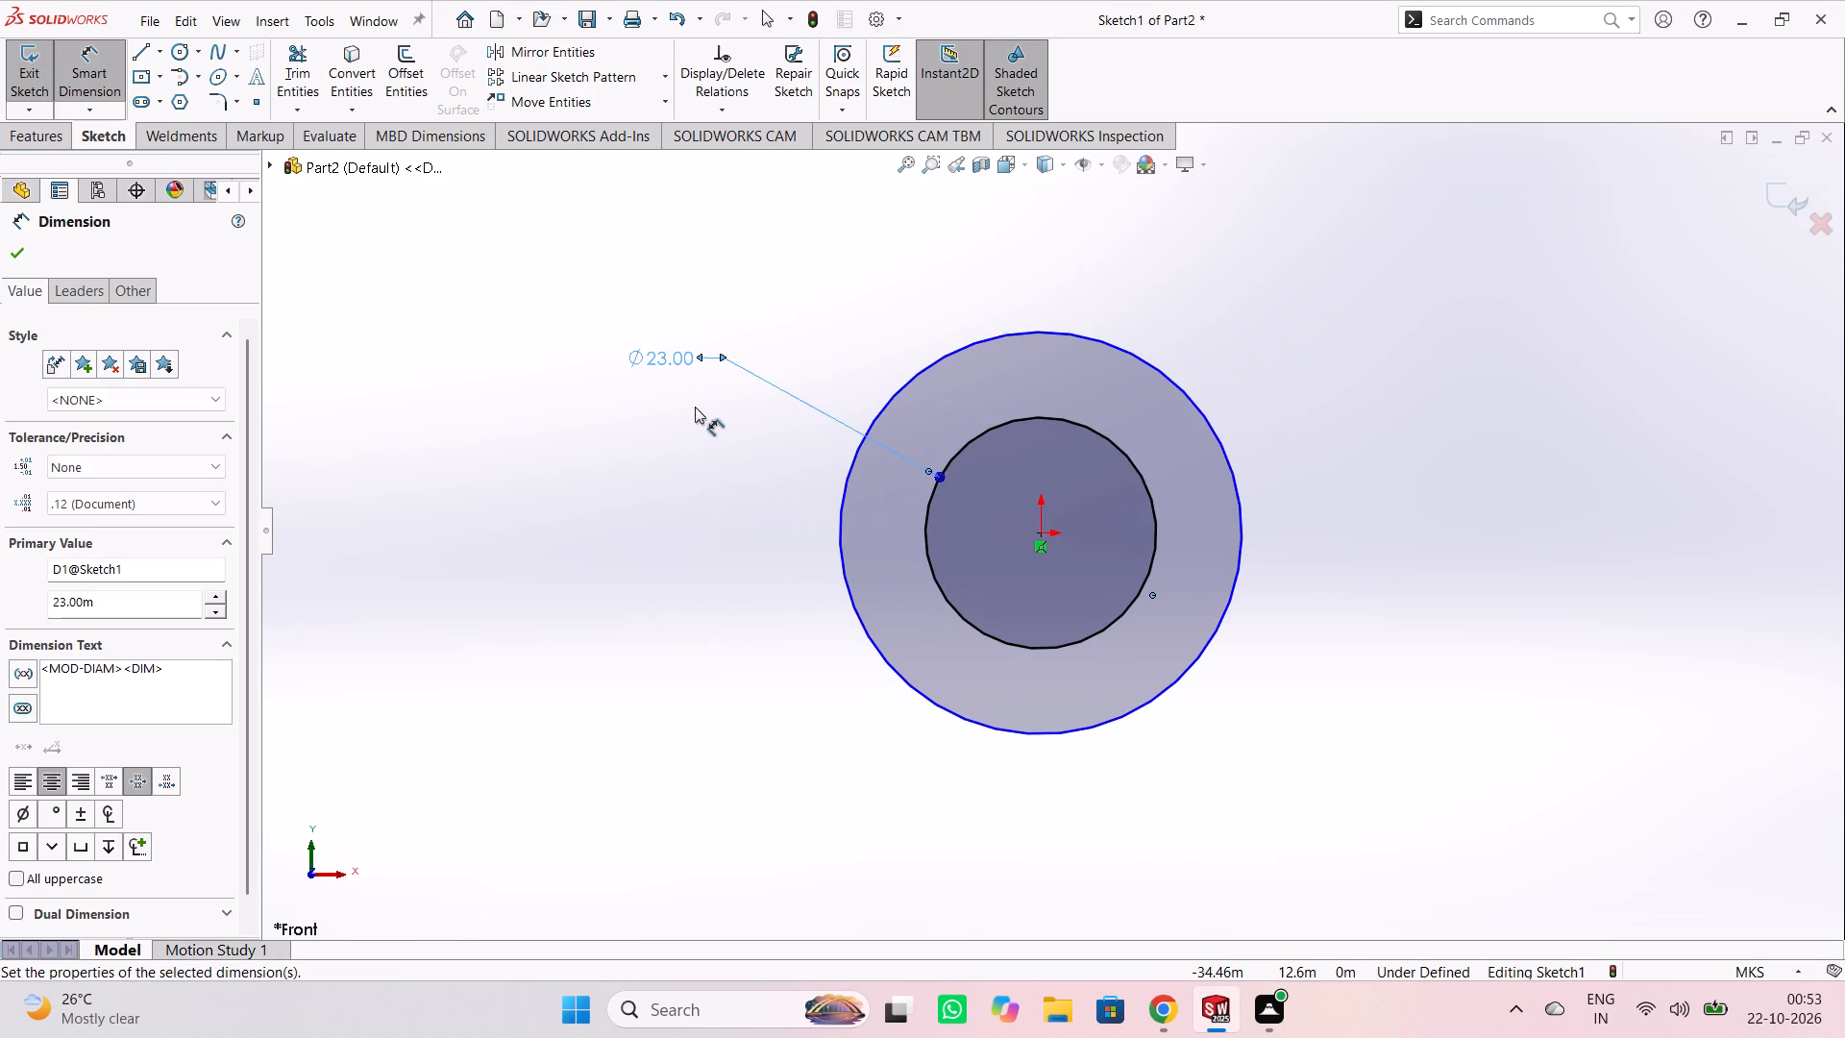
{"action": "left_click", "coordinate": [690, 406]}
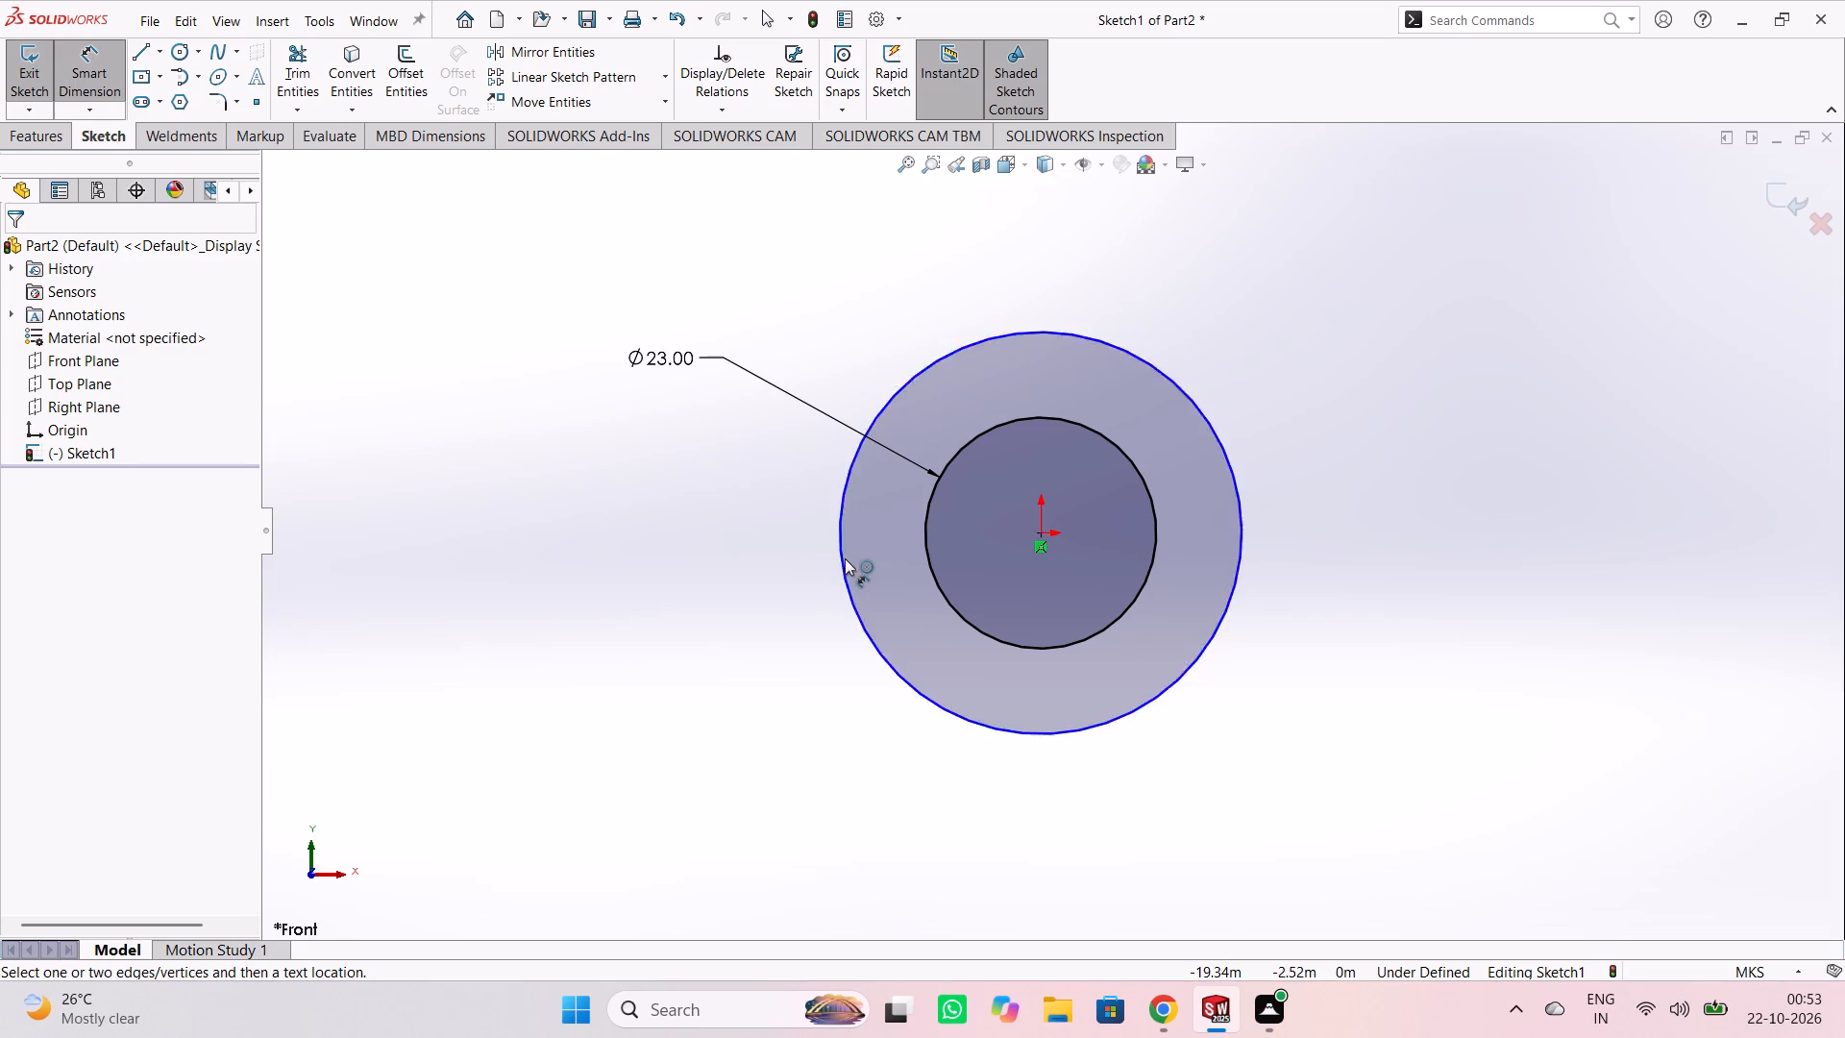
Dimension the outer circle's diameter as 54 m.
{"action": "left_click", "coordinate": [835, 548]}
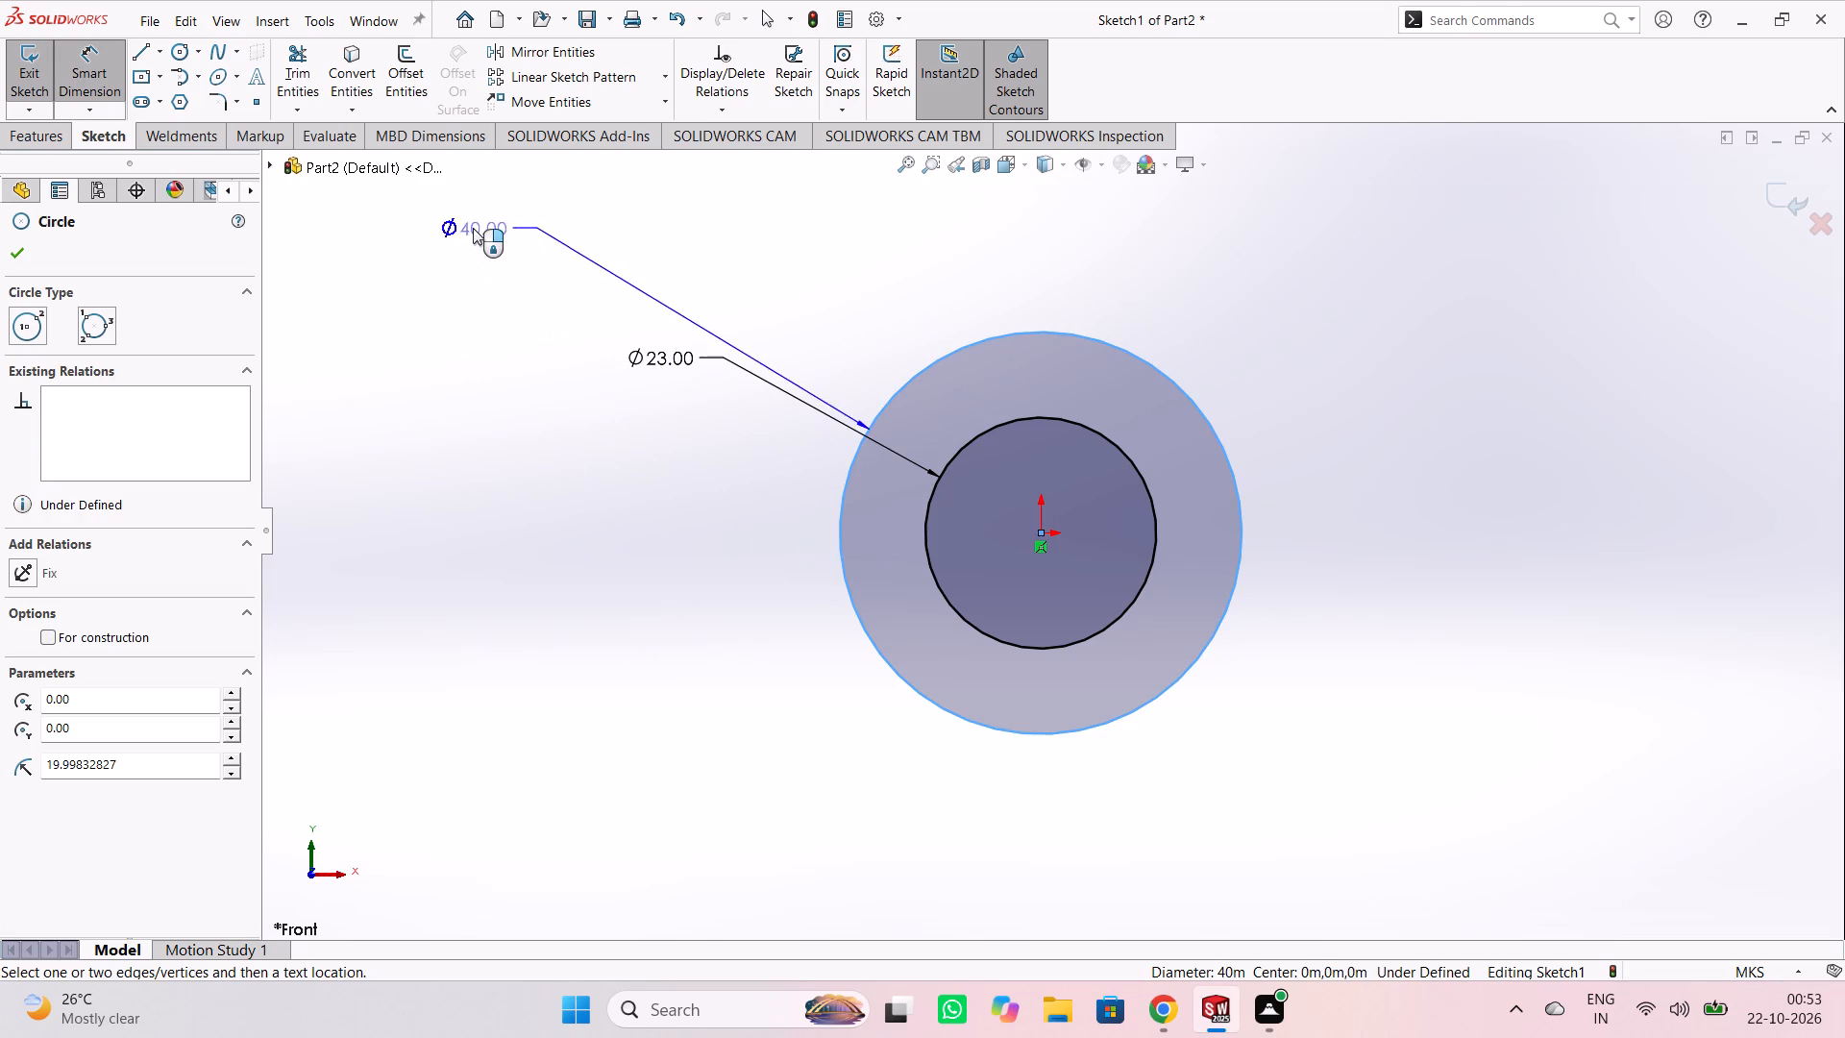
{"action": "left_click", "coordinate": [657, 292]}
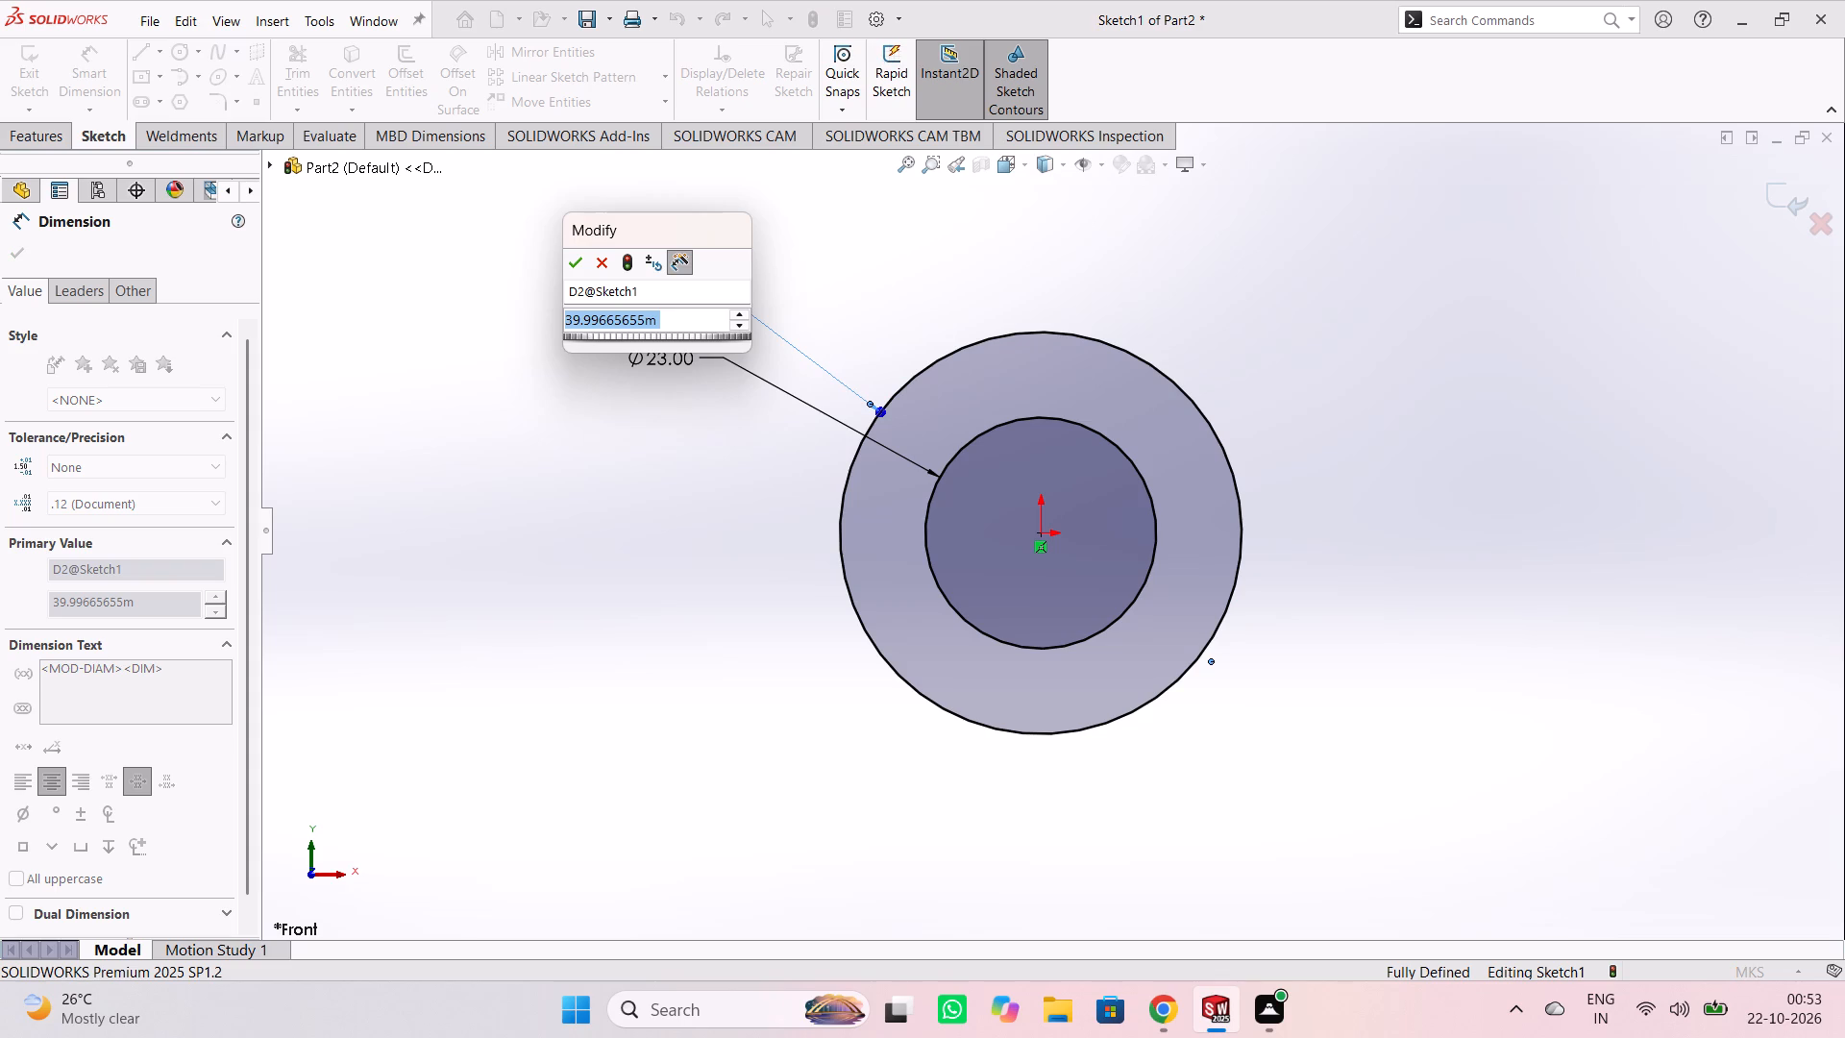
{"action": "type", "text": "54"}
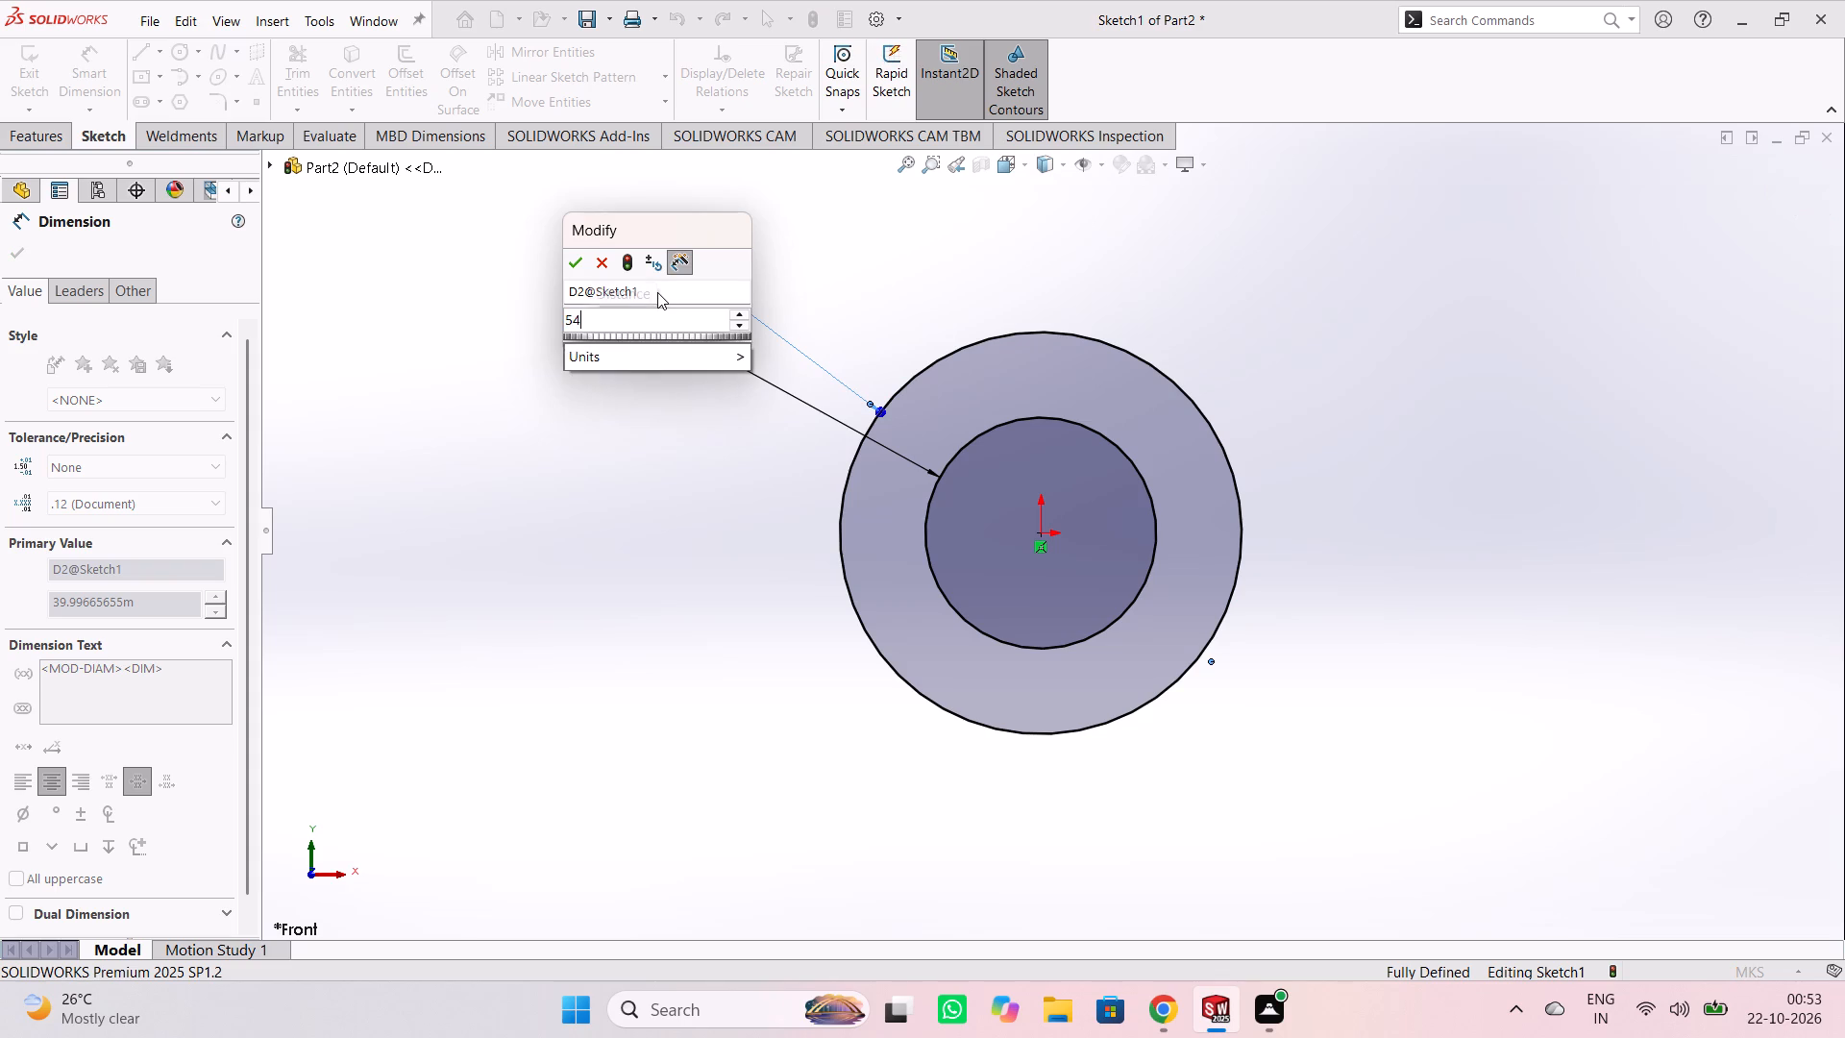
{"action": "key", "text": "Return"}
{"action": "left_click_drag", "start_coordinate": [636, 489], "coordinate": [636, 478]}
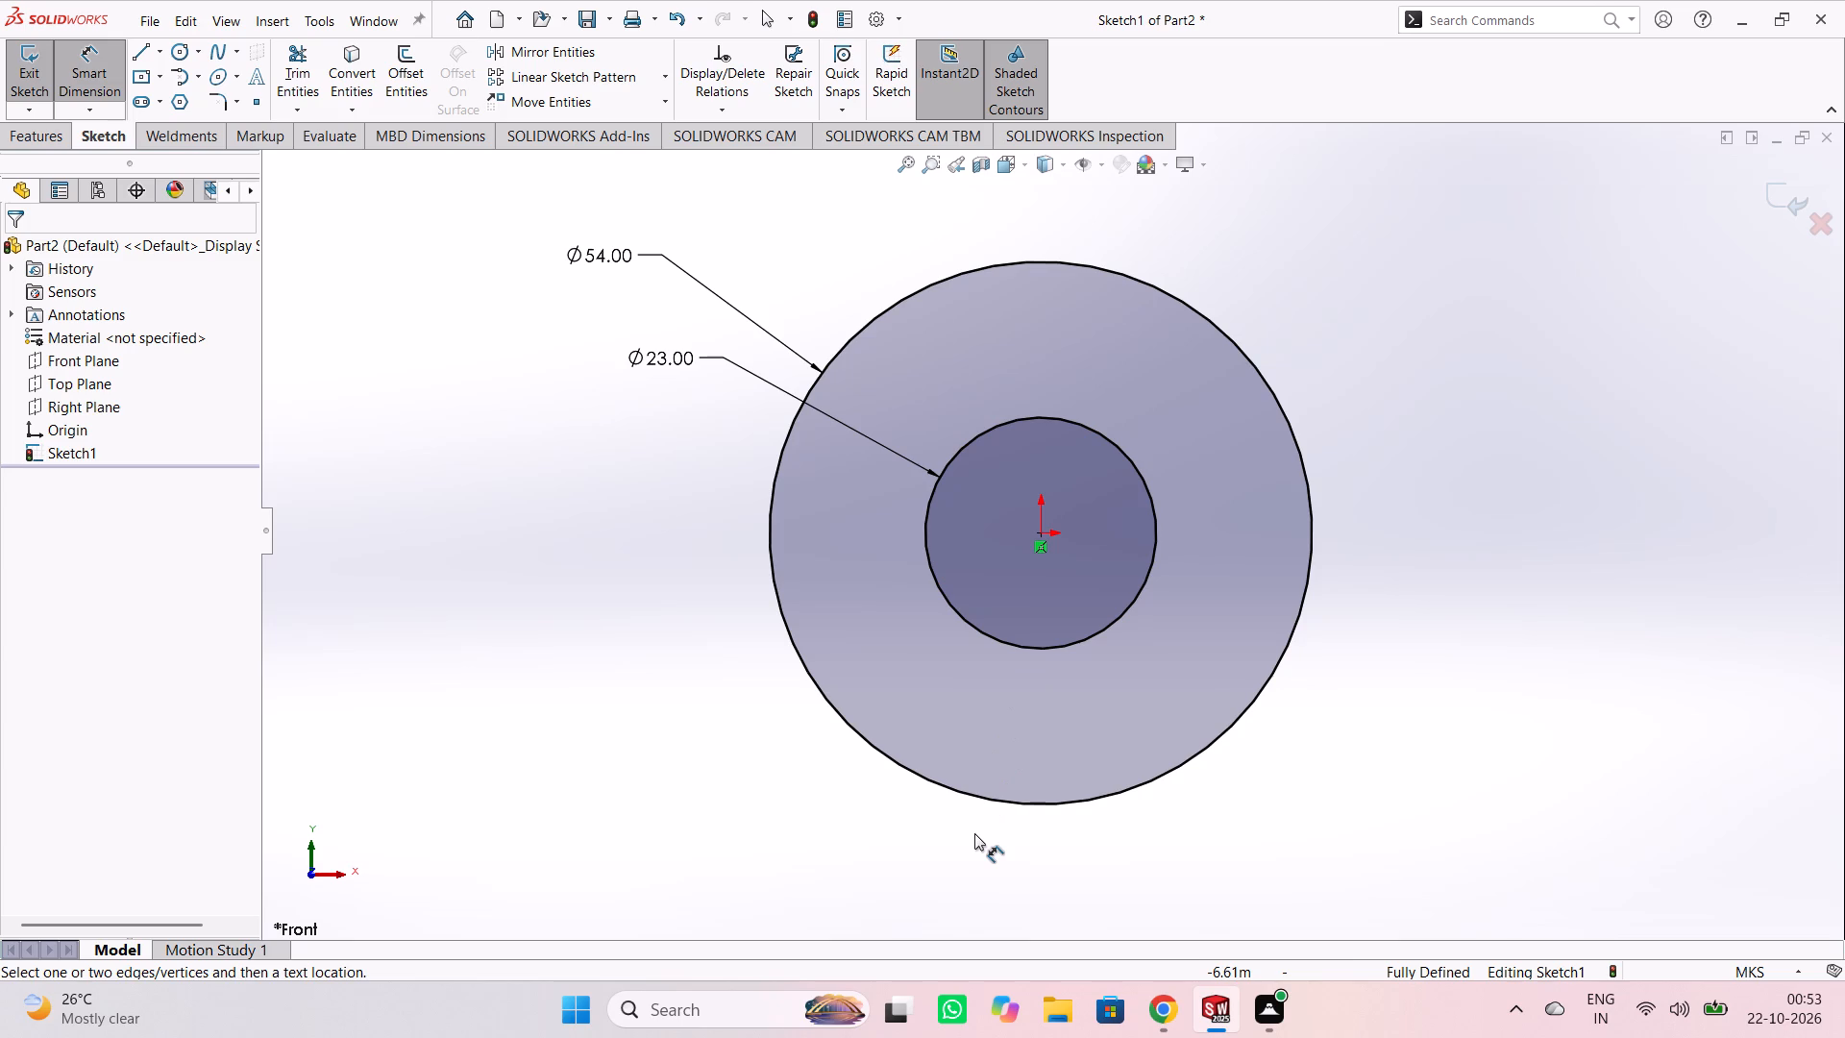
{"action": "key", "text": "Escape"}
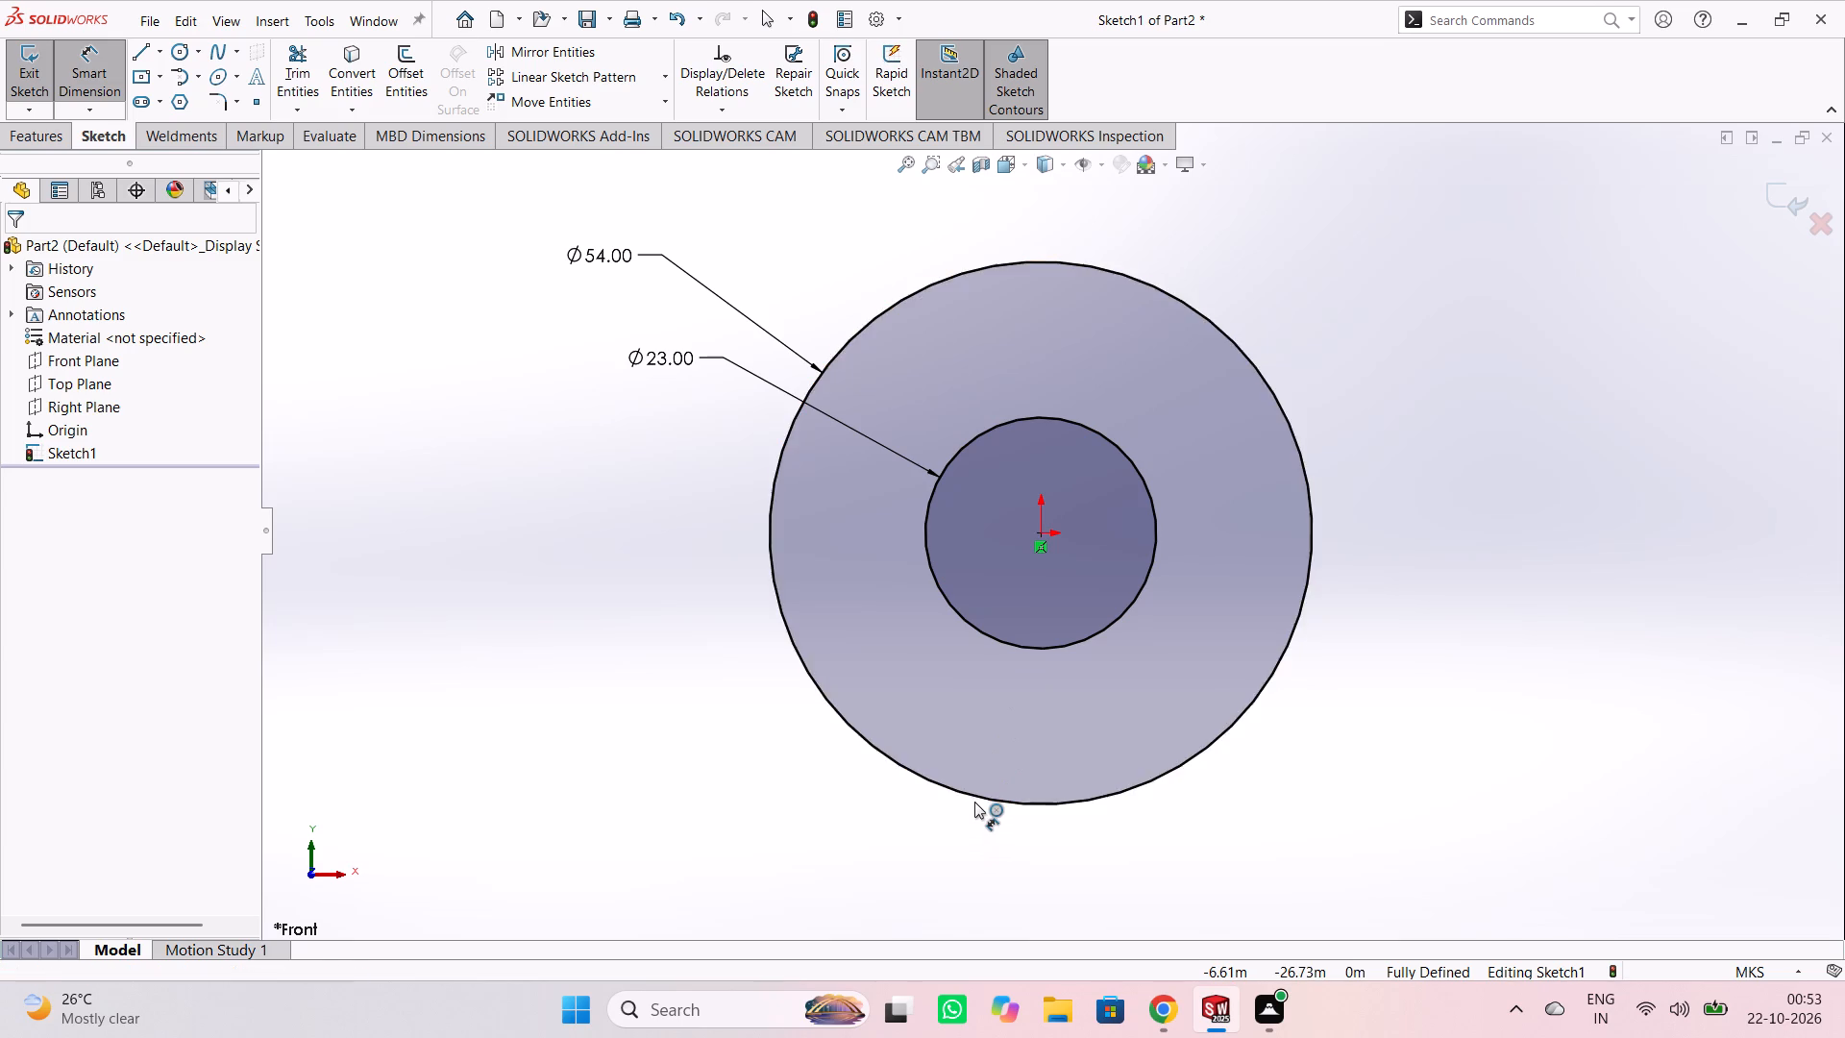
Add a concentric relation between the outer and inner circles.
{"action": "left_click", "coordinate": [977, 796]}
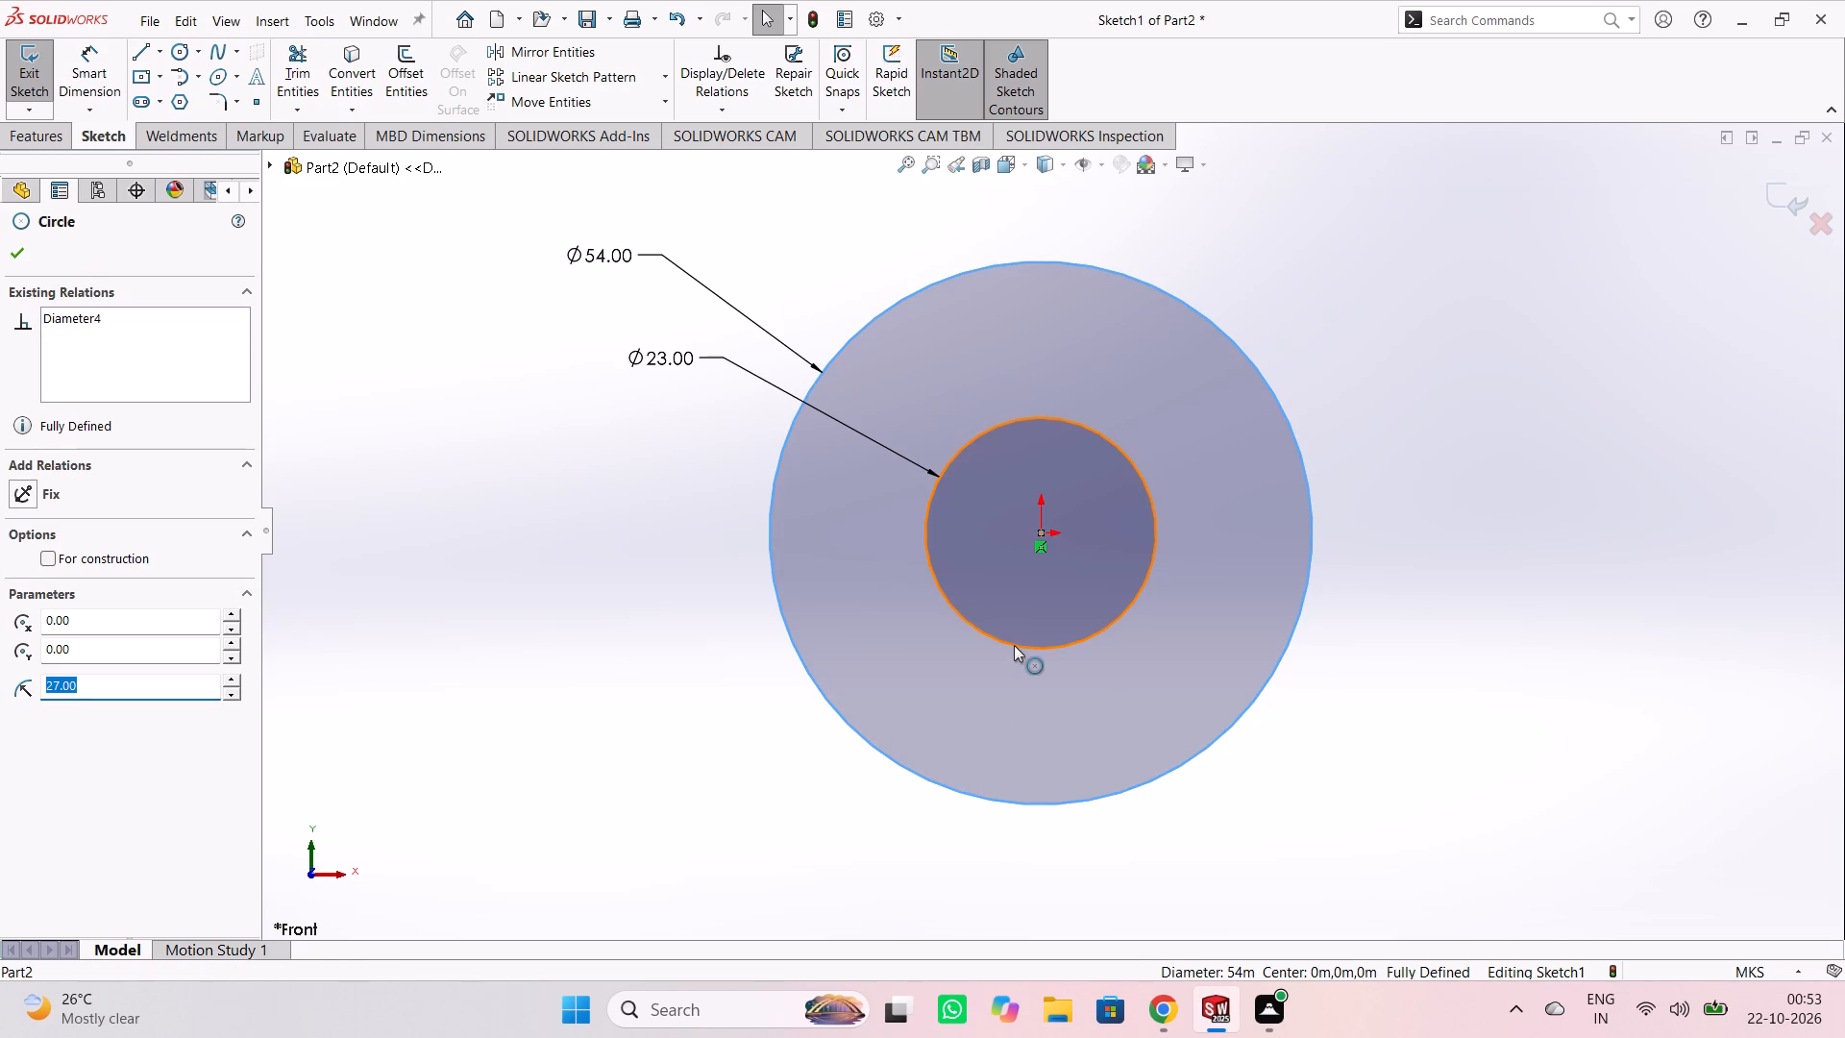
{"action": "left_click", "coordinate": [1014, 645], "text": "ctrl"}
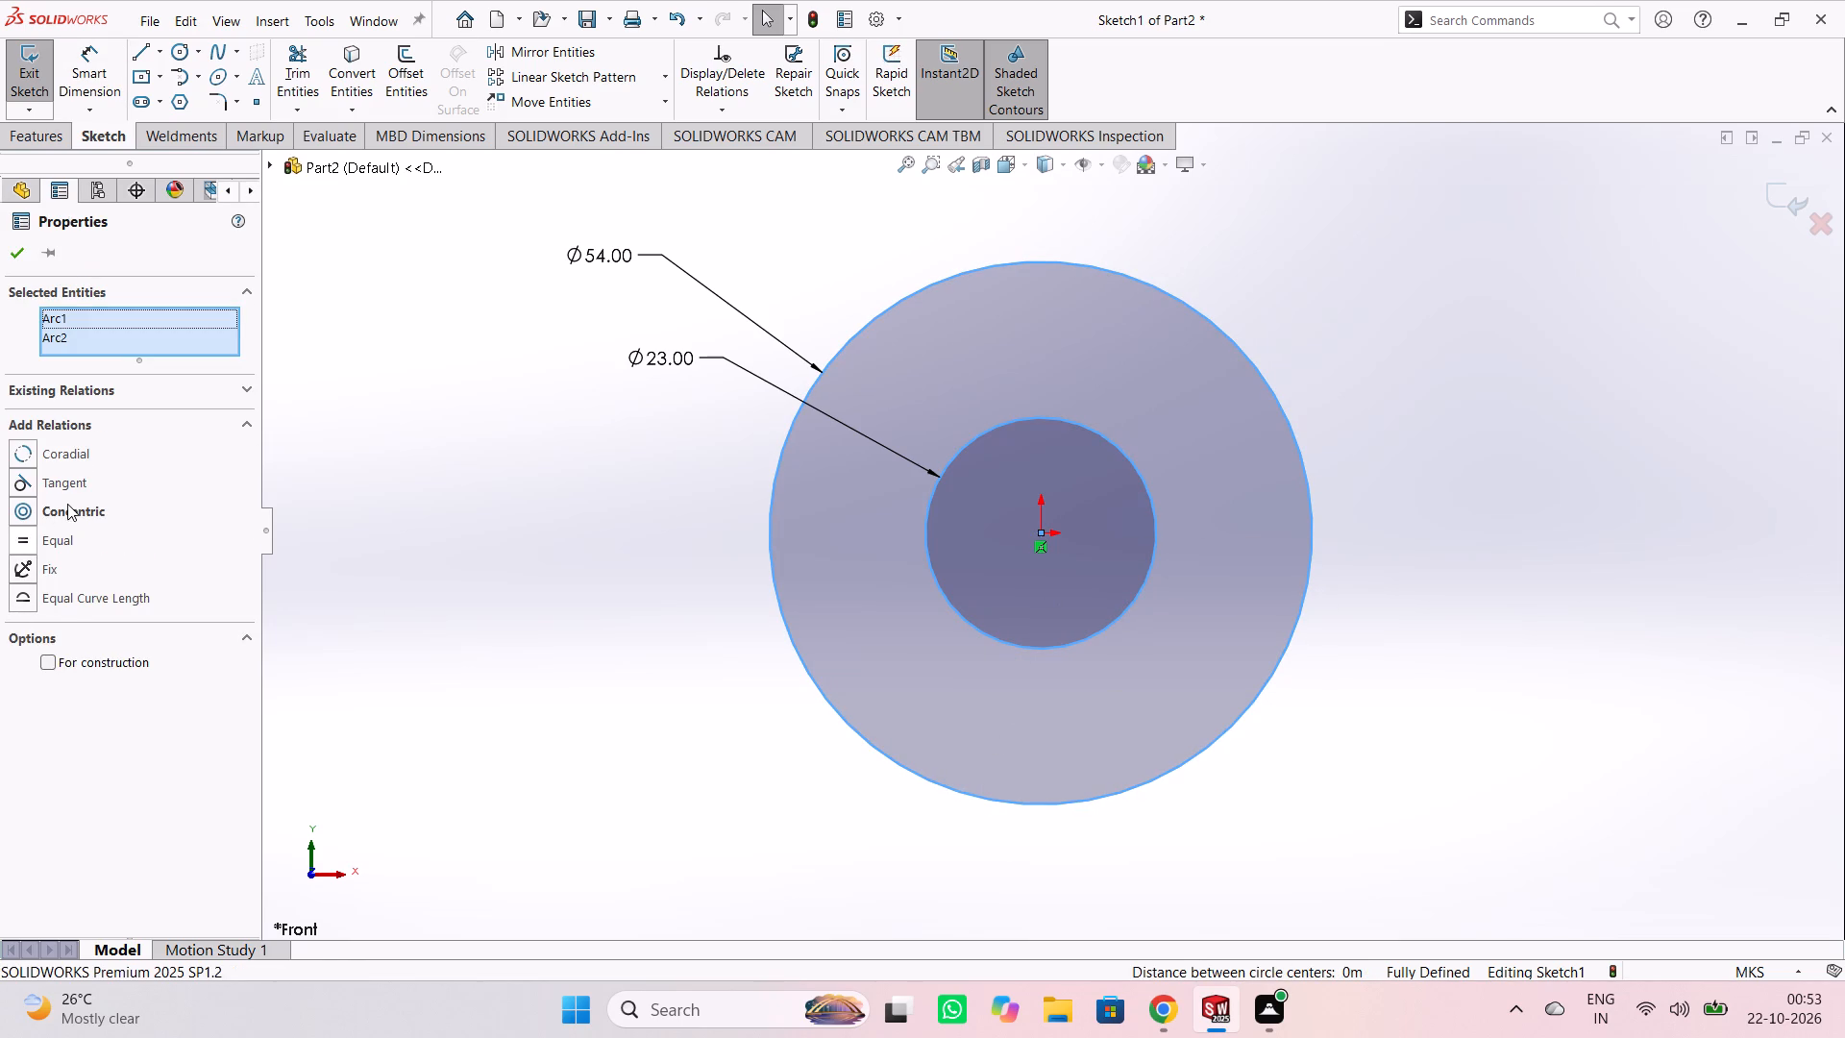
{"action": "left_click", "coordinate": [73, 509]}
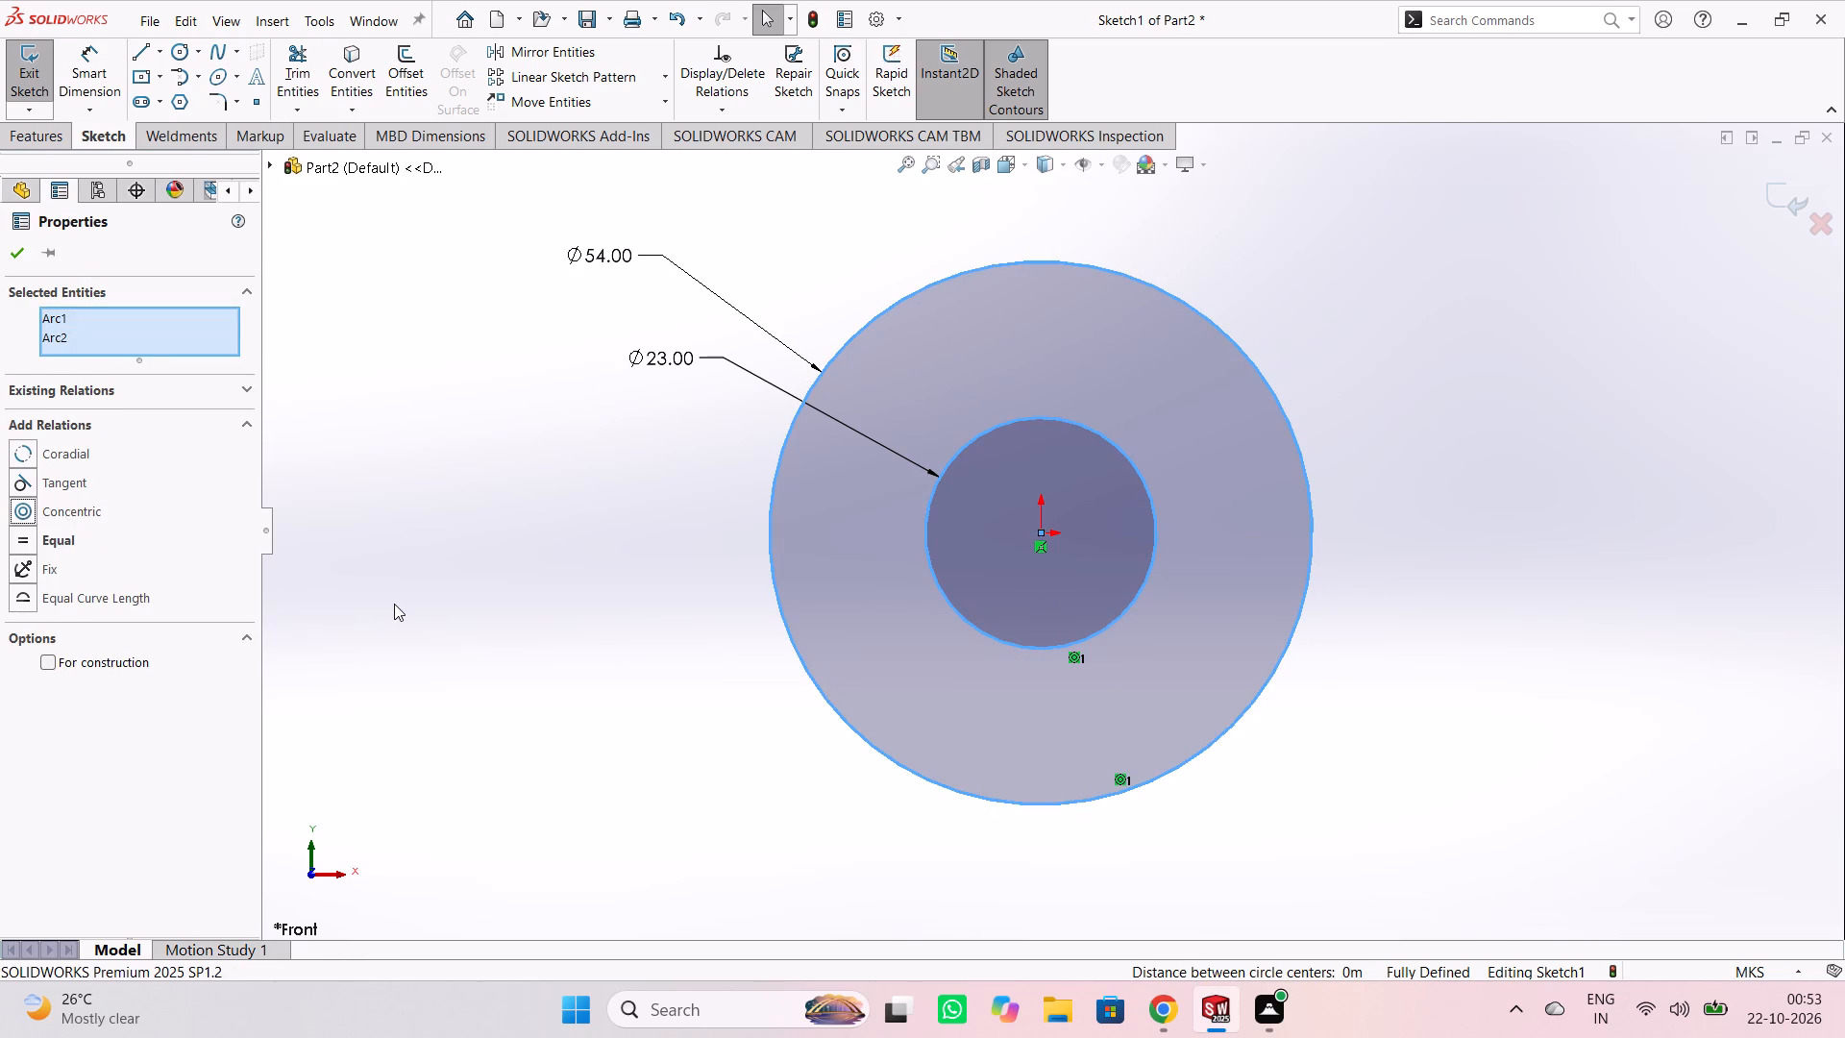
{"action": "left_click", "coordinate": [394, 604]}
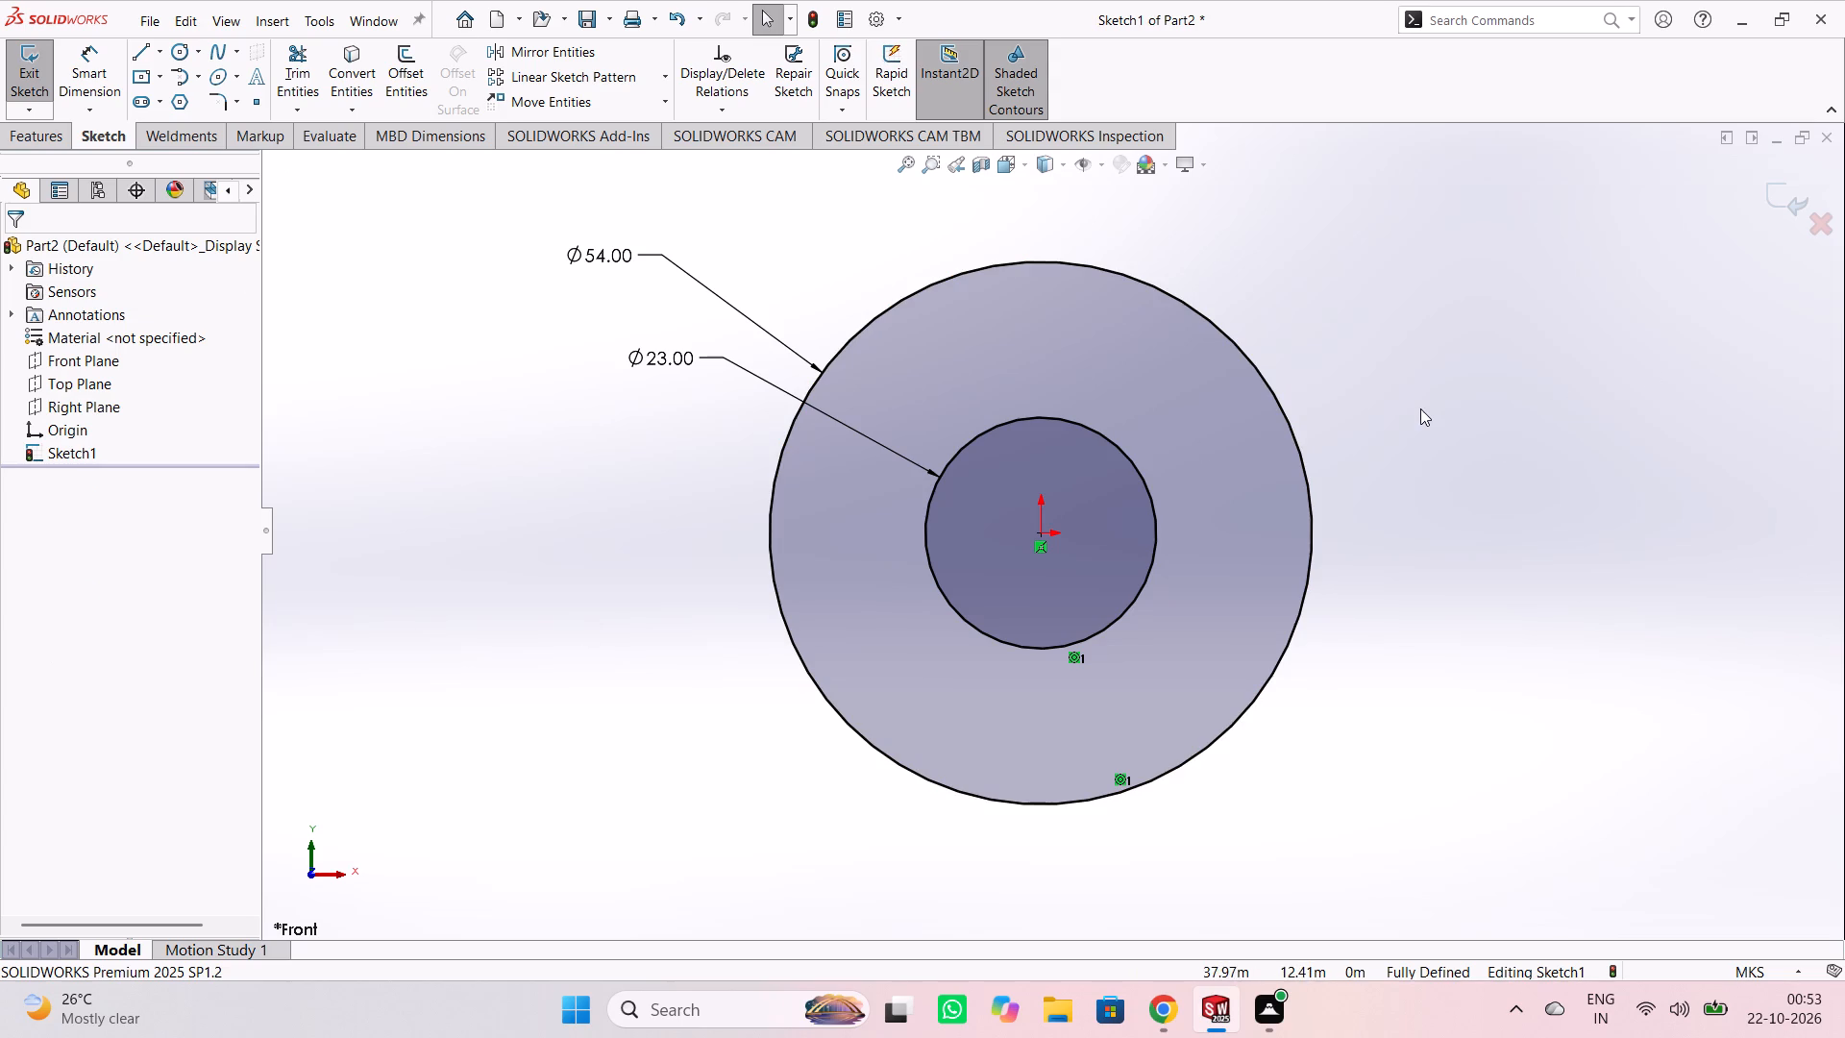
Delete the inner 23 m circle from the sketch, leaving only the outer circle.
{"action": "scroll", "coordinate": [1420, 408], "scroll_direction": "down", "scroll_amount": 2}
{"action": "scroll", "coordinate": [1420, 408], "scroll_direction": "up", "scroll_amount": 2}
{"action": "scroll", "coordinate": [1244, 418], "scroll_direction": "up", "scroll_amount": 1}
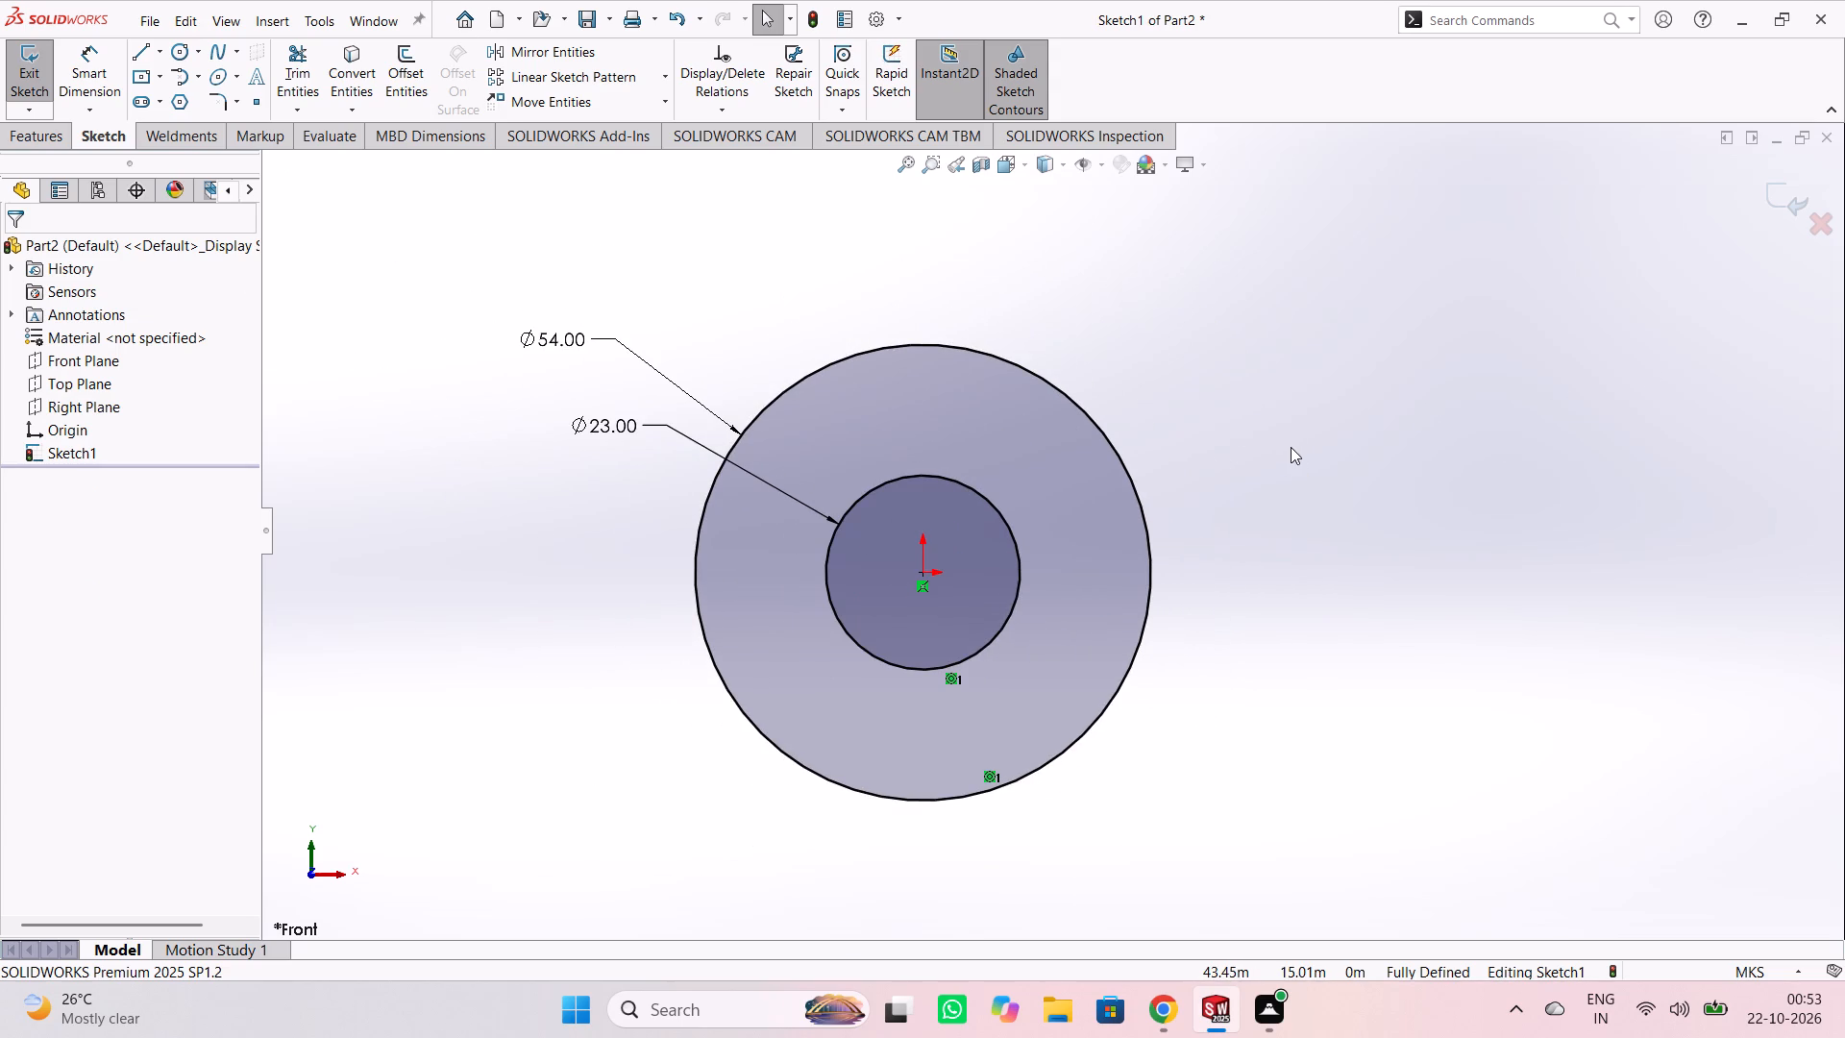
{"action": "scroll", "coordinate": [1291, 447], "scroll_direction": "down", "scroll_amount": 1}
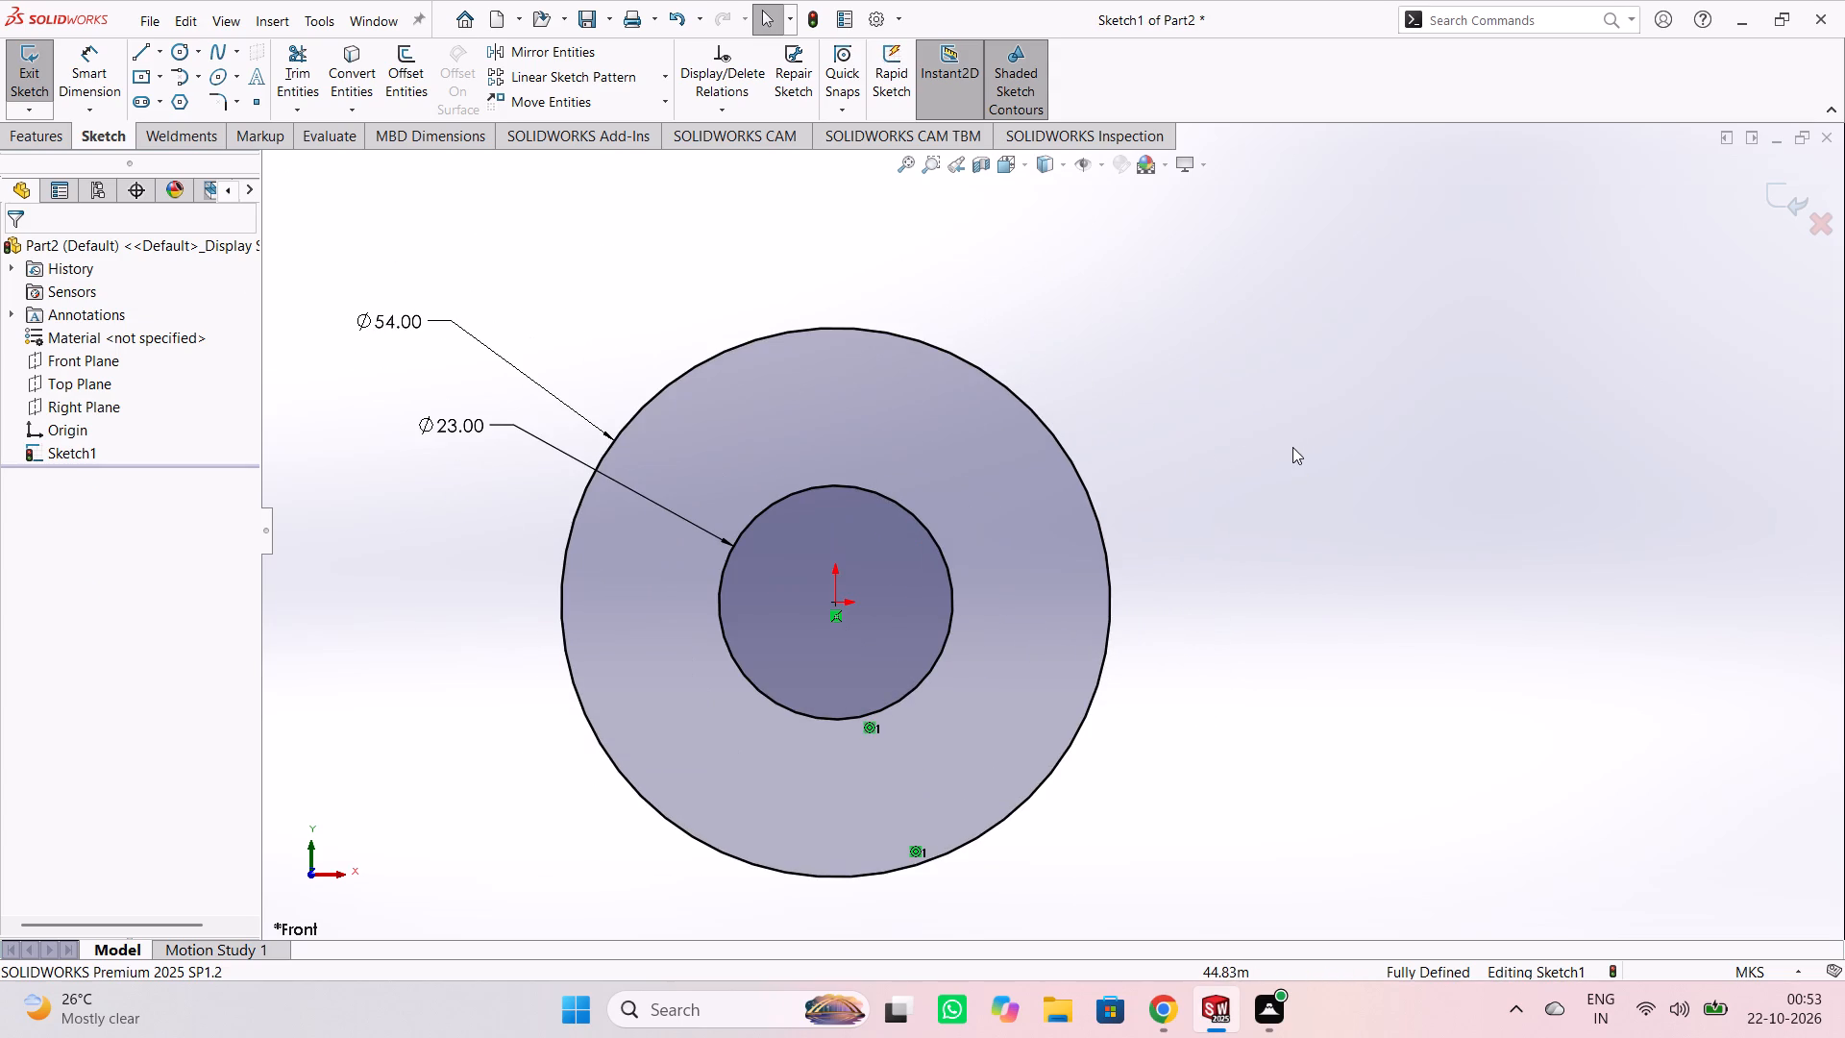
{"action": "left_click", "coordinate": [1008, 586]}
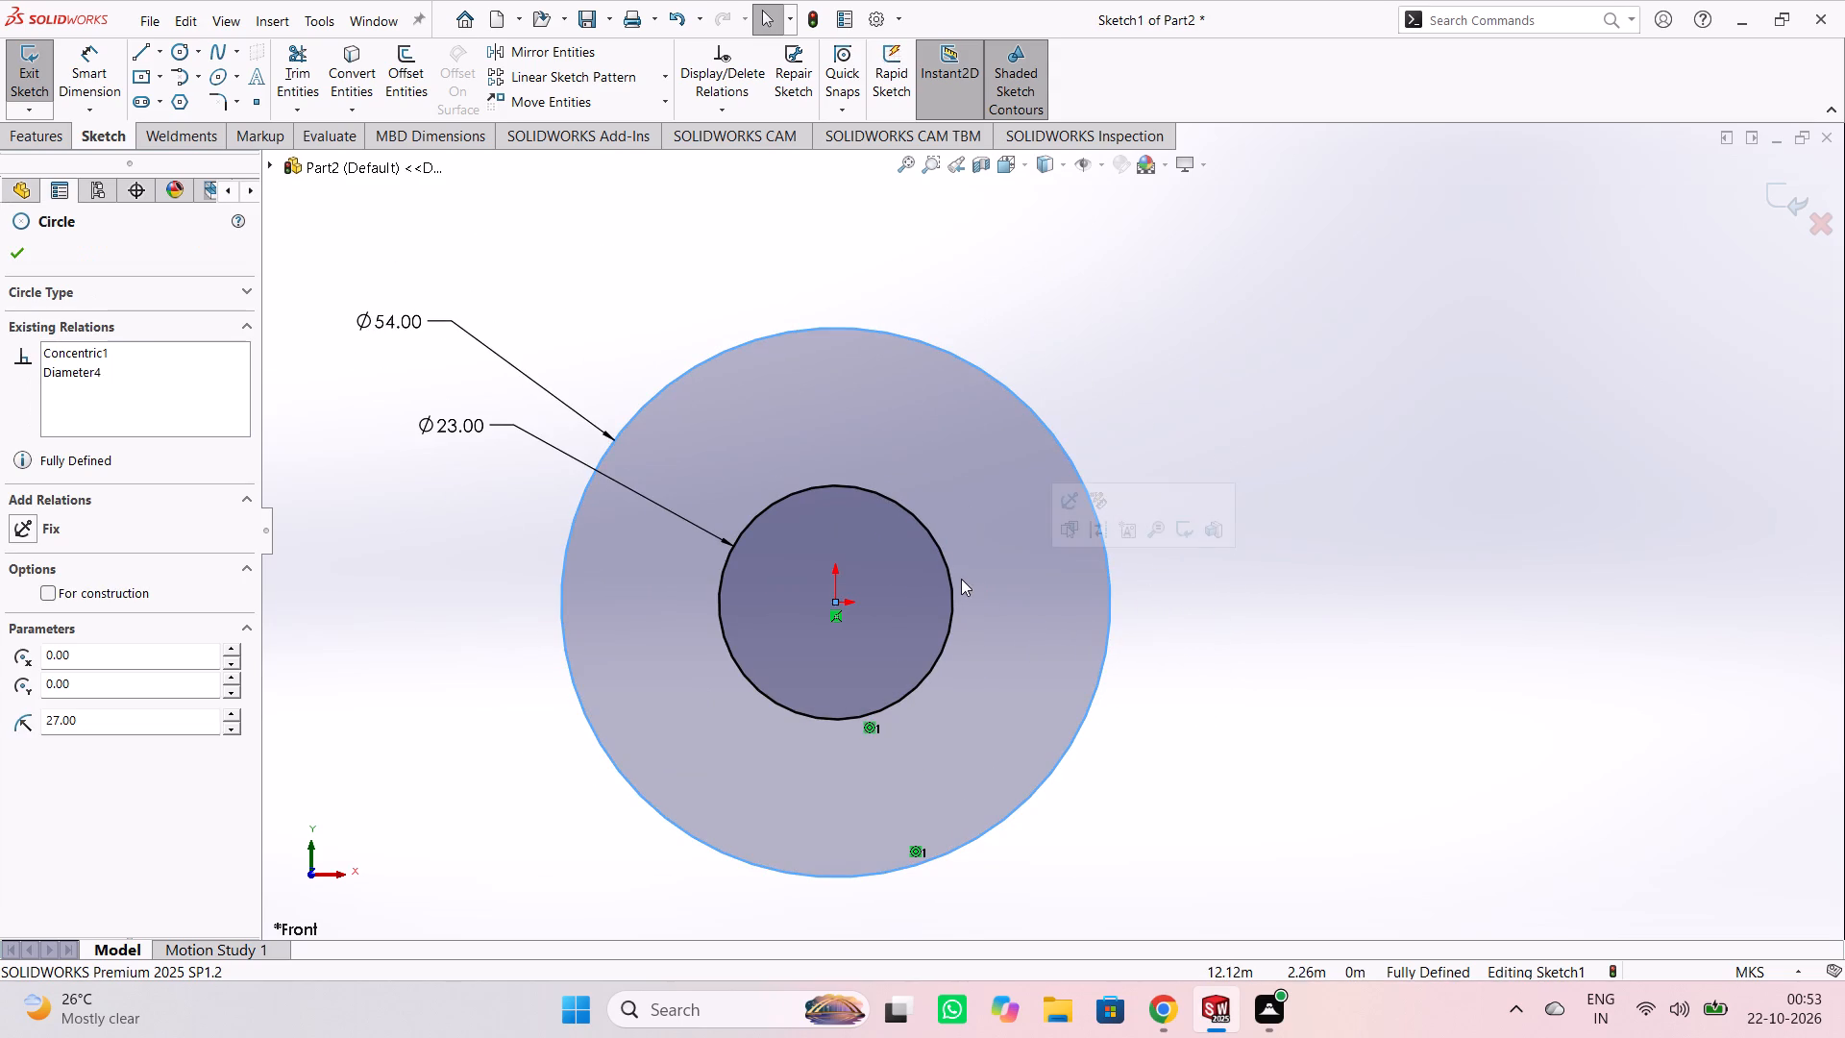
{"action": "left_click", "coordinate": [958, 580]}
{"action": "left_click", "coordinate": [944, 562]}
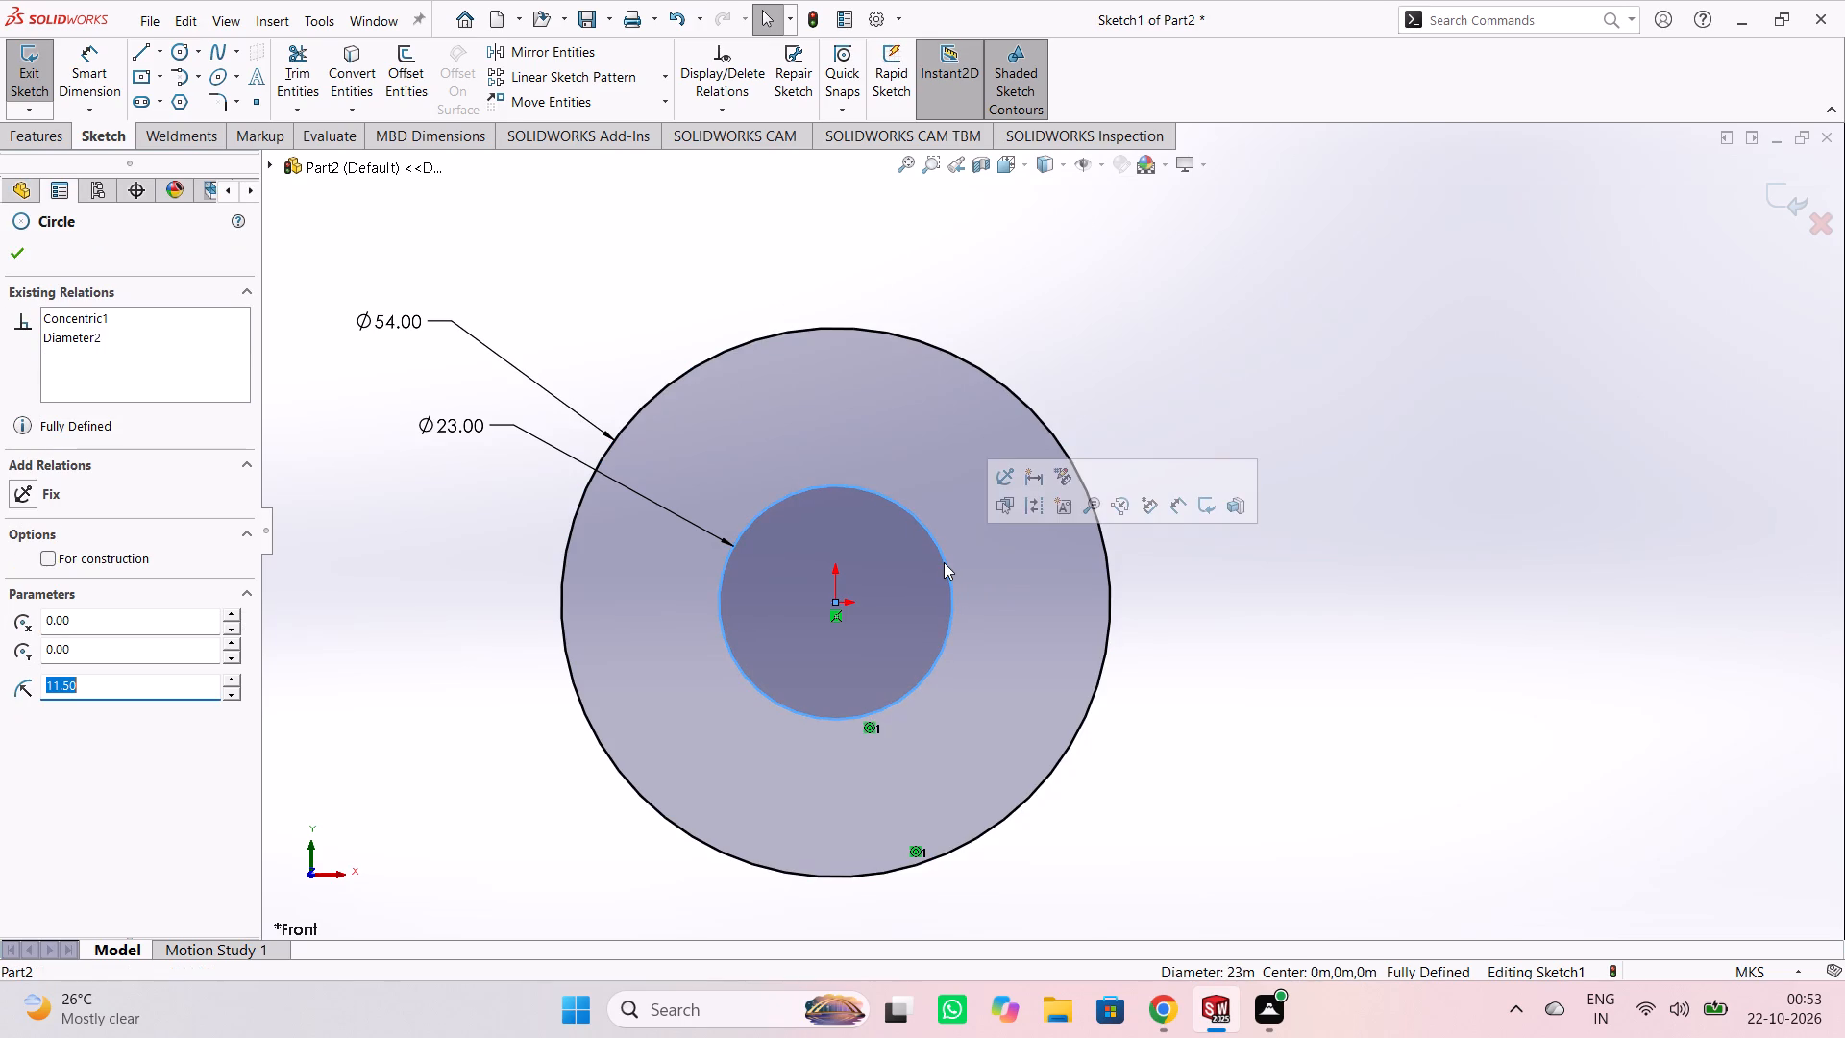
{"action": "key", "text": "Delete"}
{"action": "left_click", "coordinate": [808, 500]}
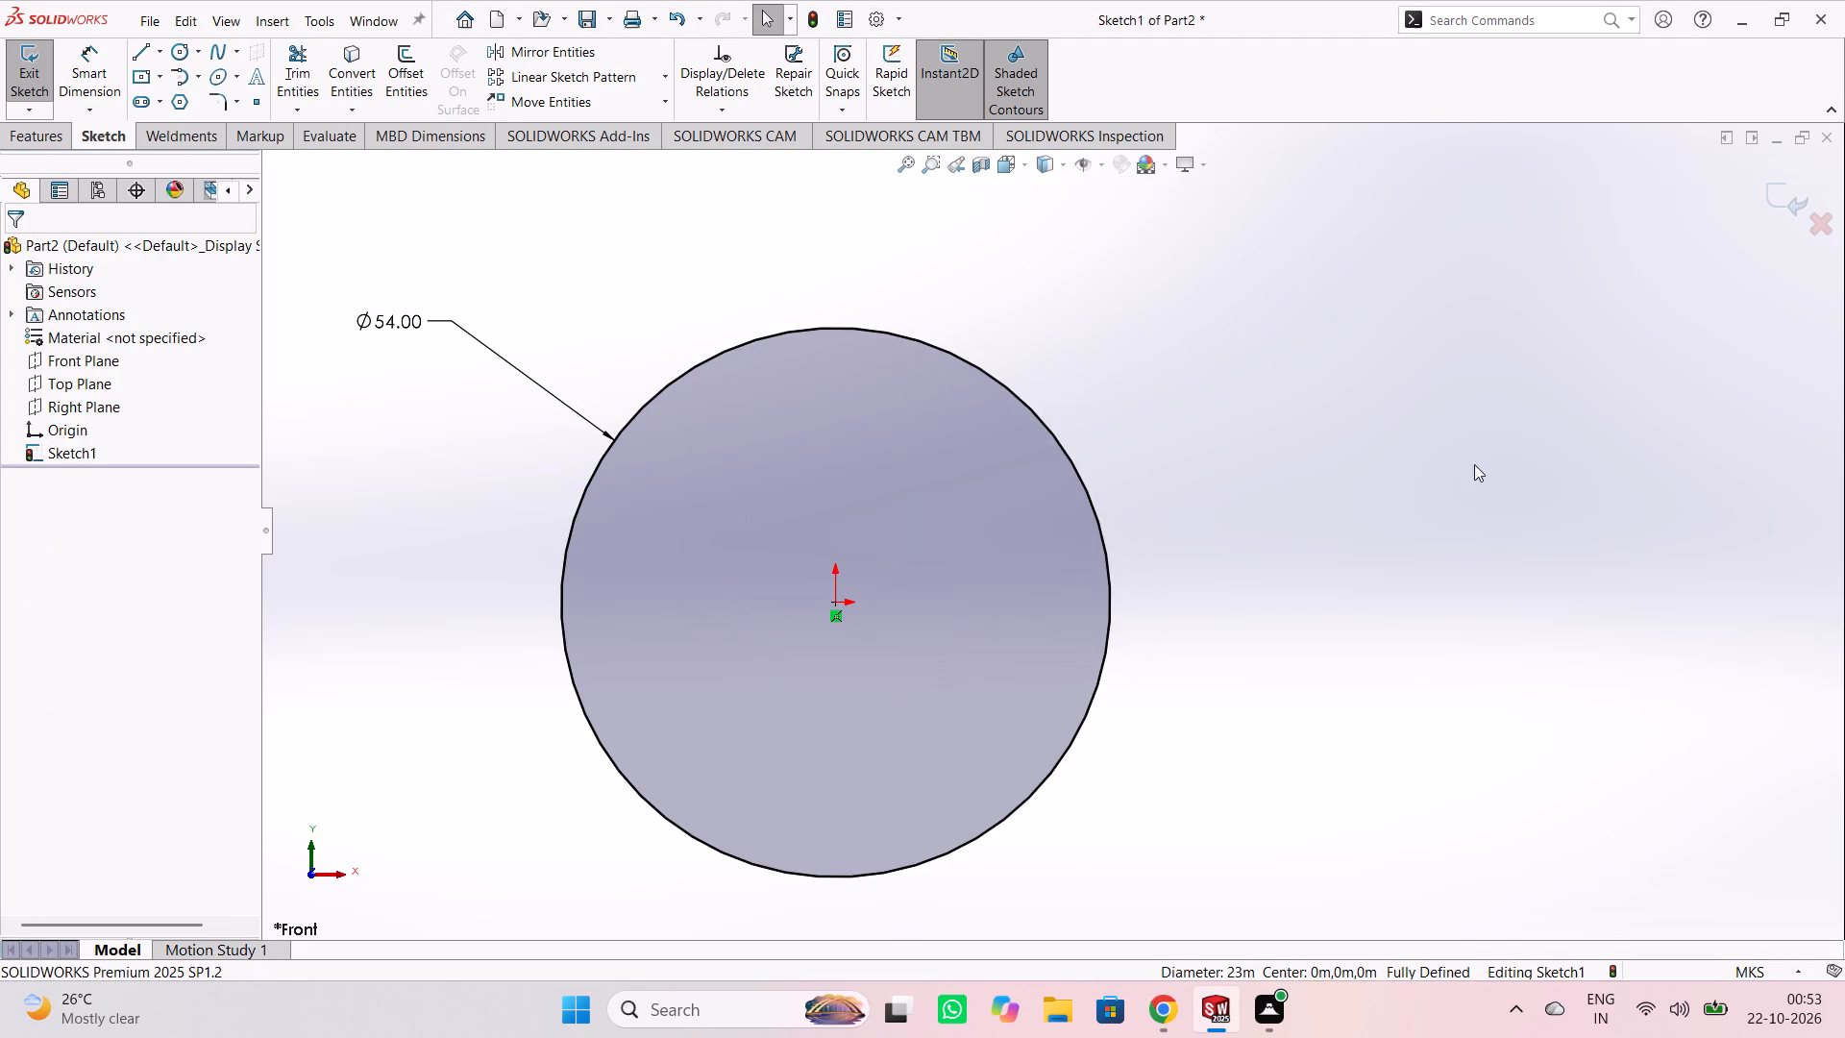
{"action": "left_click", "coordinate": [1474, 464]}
Exit the sketch and extrude the 54 m circle as a boss with a Mid Plane depth of 38 m.
{"action": "scroll", "coordinate": [1390, 485], "scroll_direction": "down", "scroll_amount": 2}
{"action": "scroll", "coordinate": [1356, 510], "scroll_direction": "up", "scroll_amount": 6}
{"action": "scroll", "coordinate": [1138, 572], "scroll_direction": "down", "scroll_amount": 2}
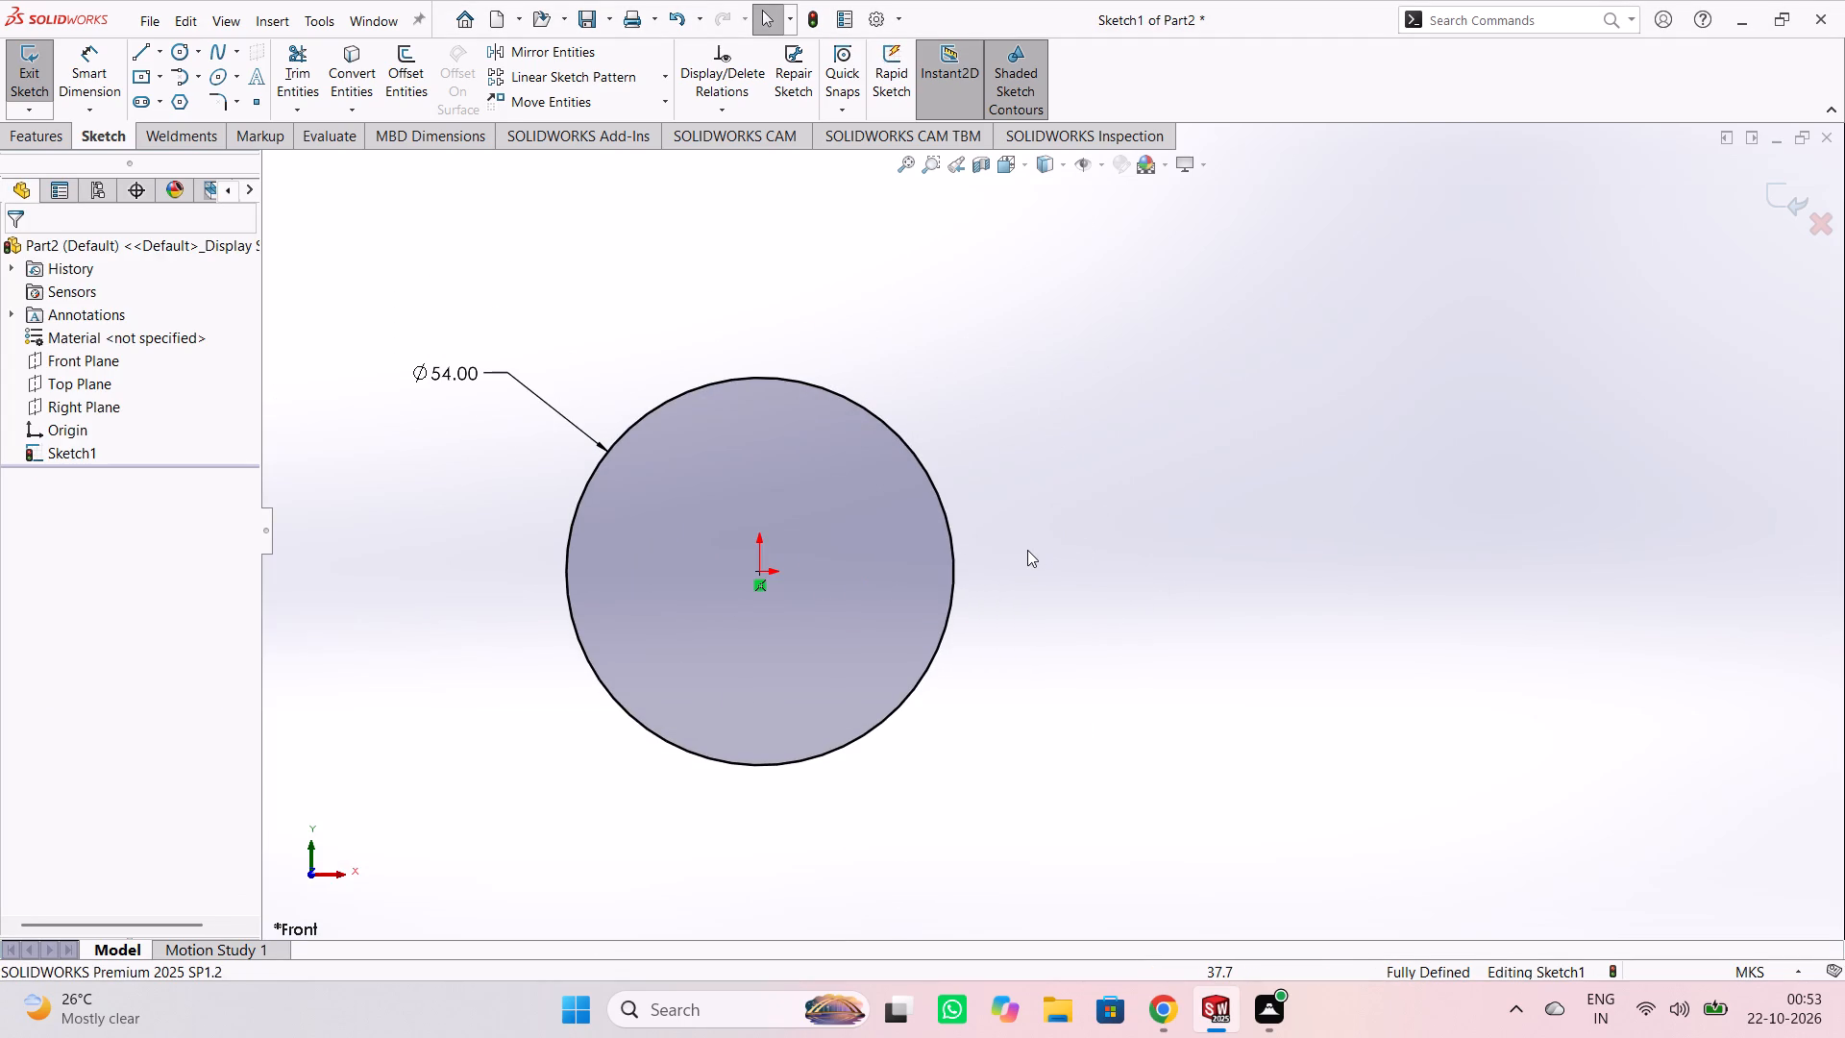
{"action": "scroll", "coordinate": [1027, 550], "scroll_direction": "down", "scroll_amount": 1}
{"action": "scroll", "coordinate": [1023, 565], "scroll_direction": "up", "scroll_amount": 1}
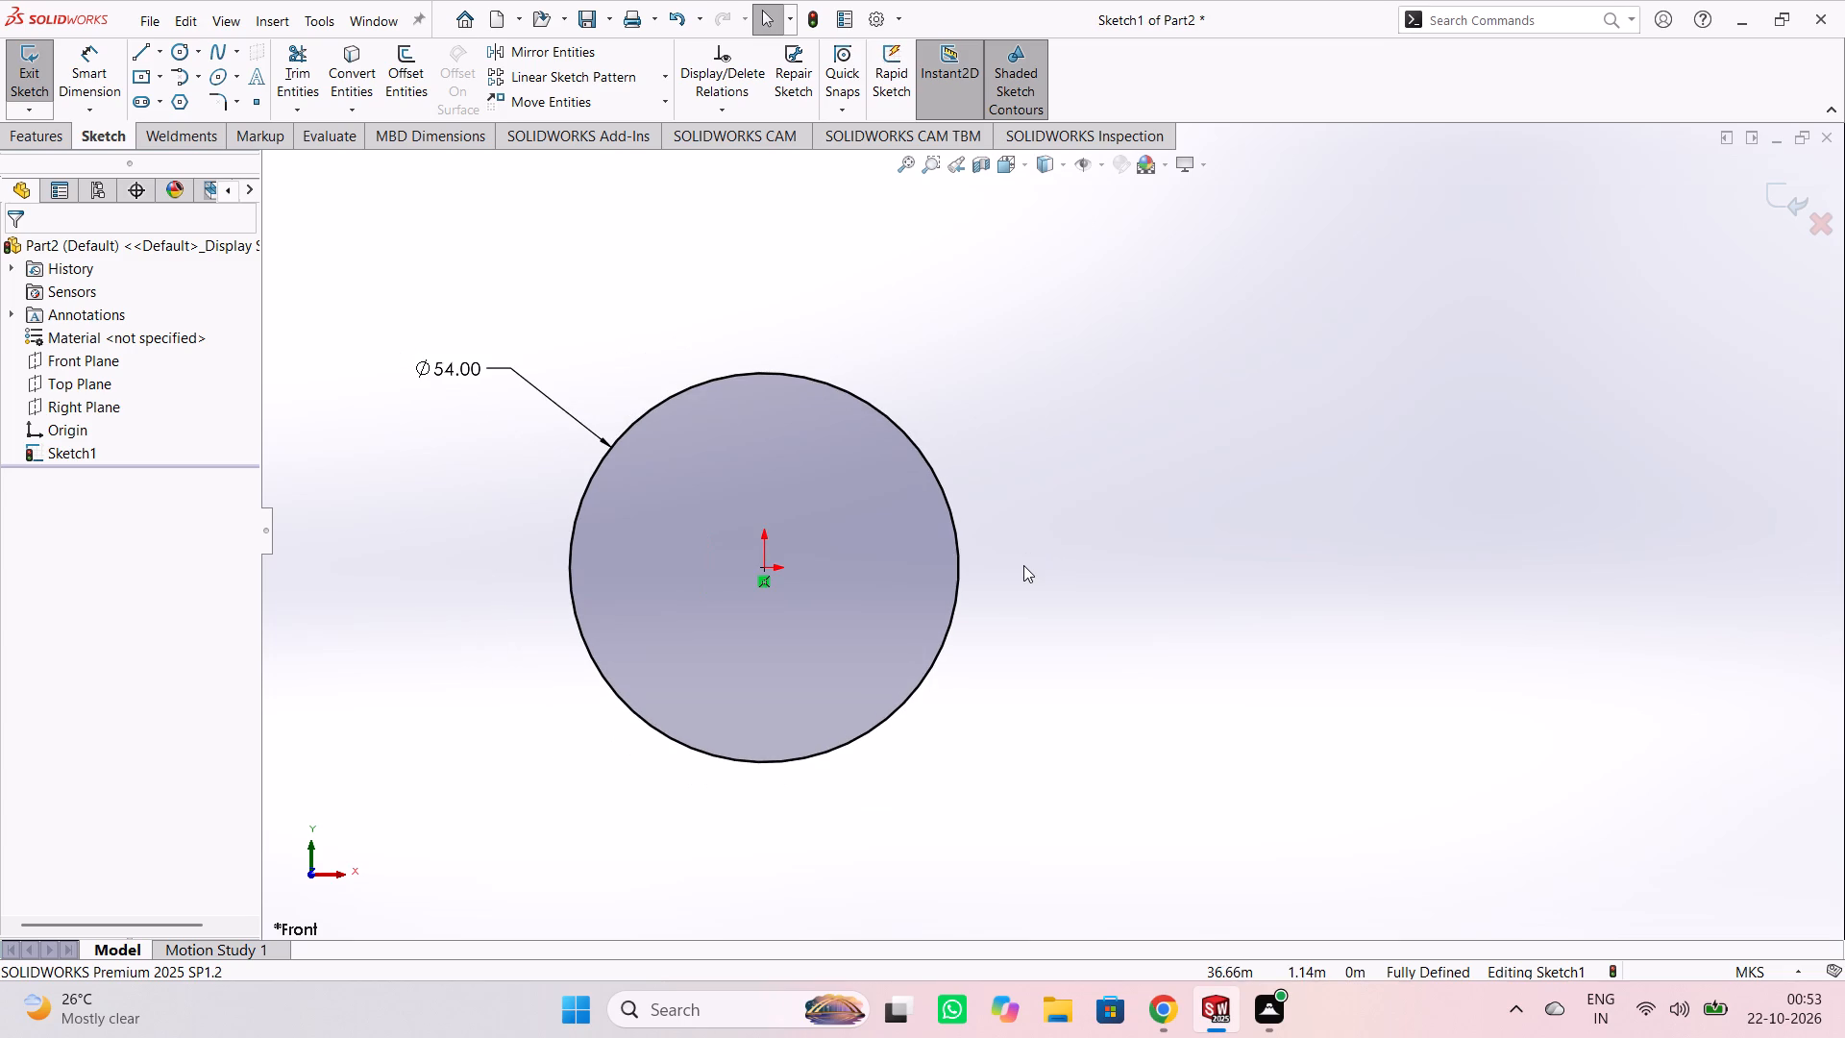
{"action": "left_click", "coordinate": [34, 72]}
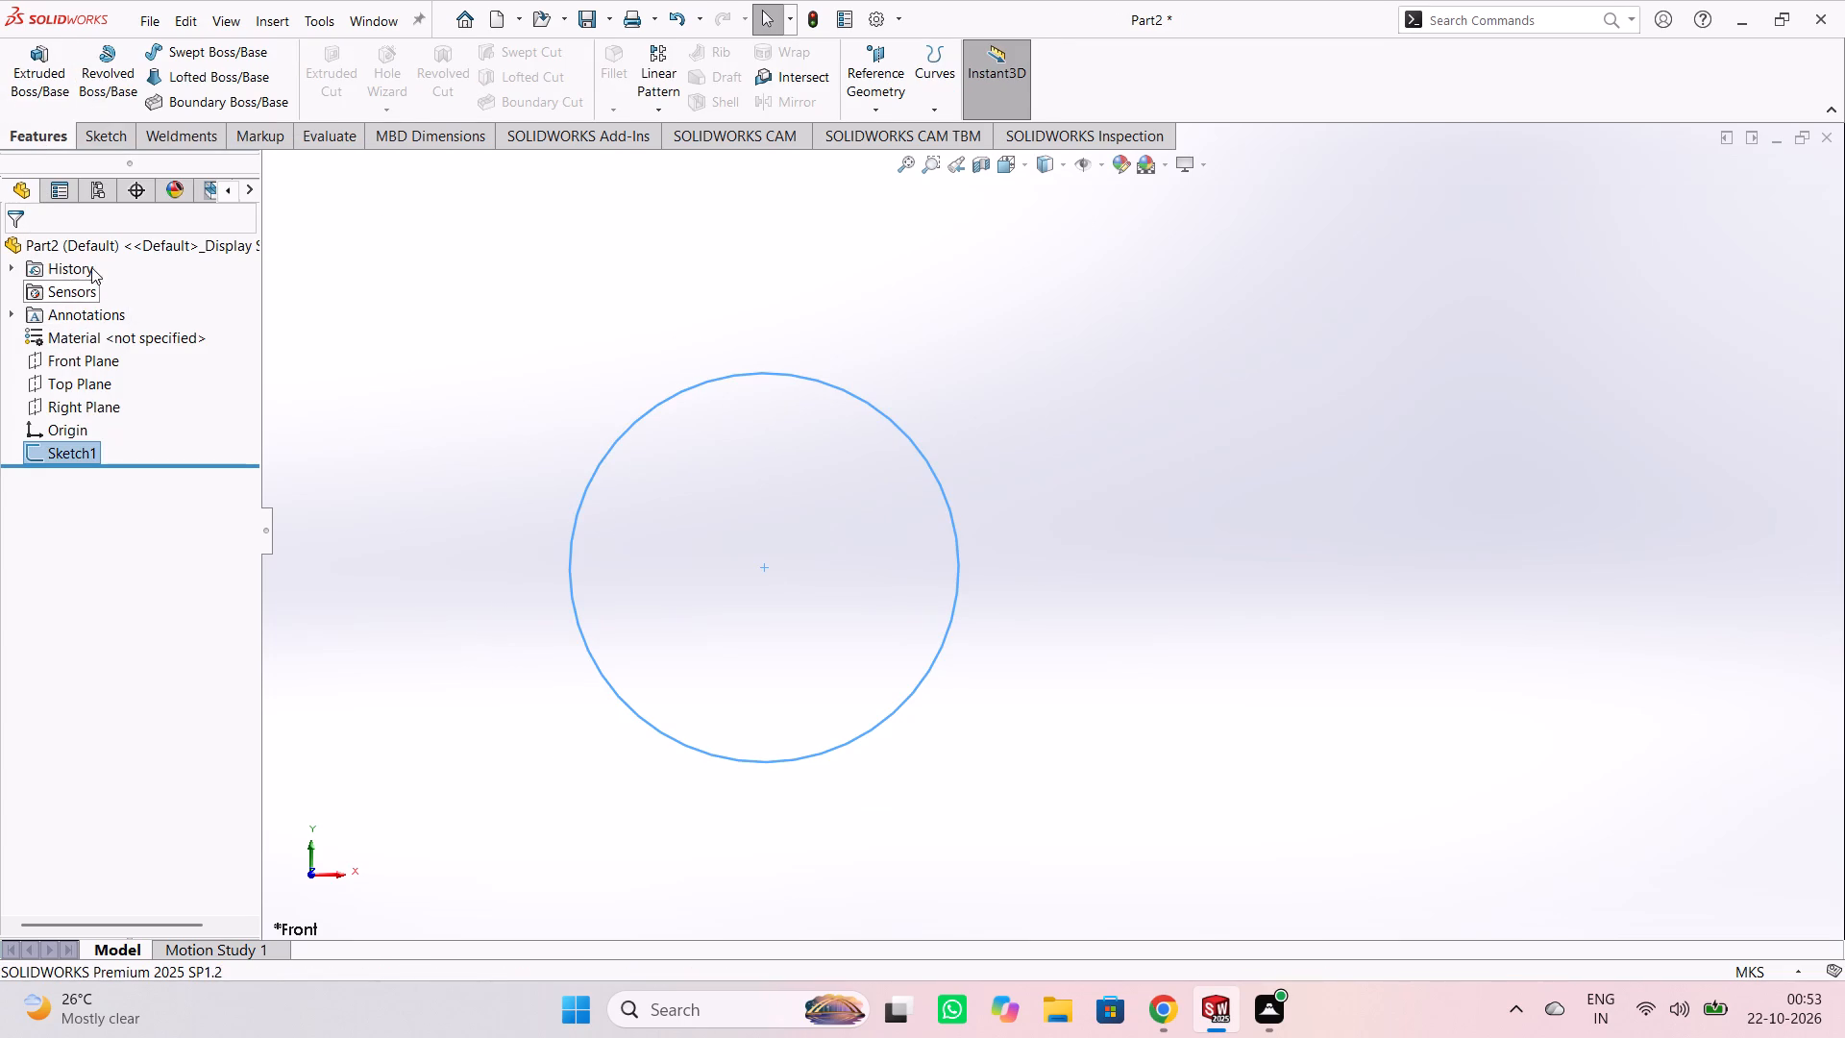
{"action": "left_click", "coordinate": [39, 96]}
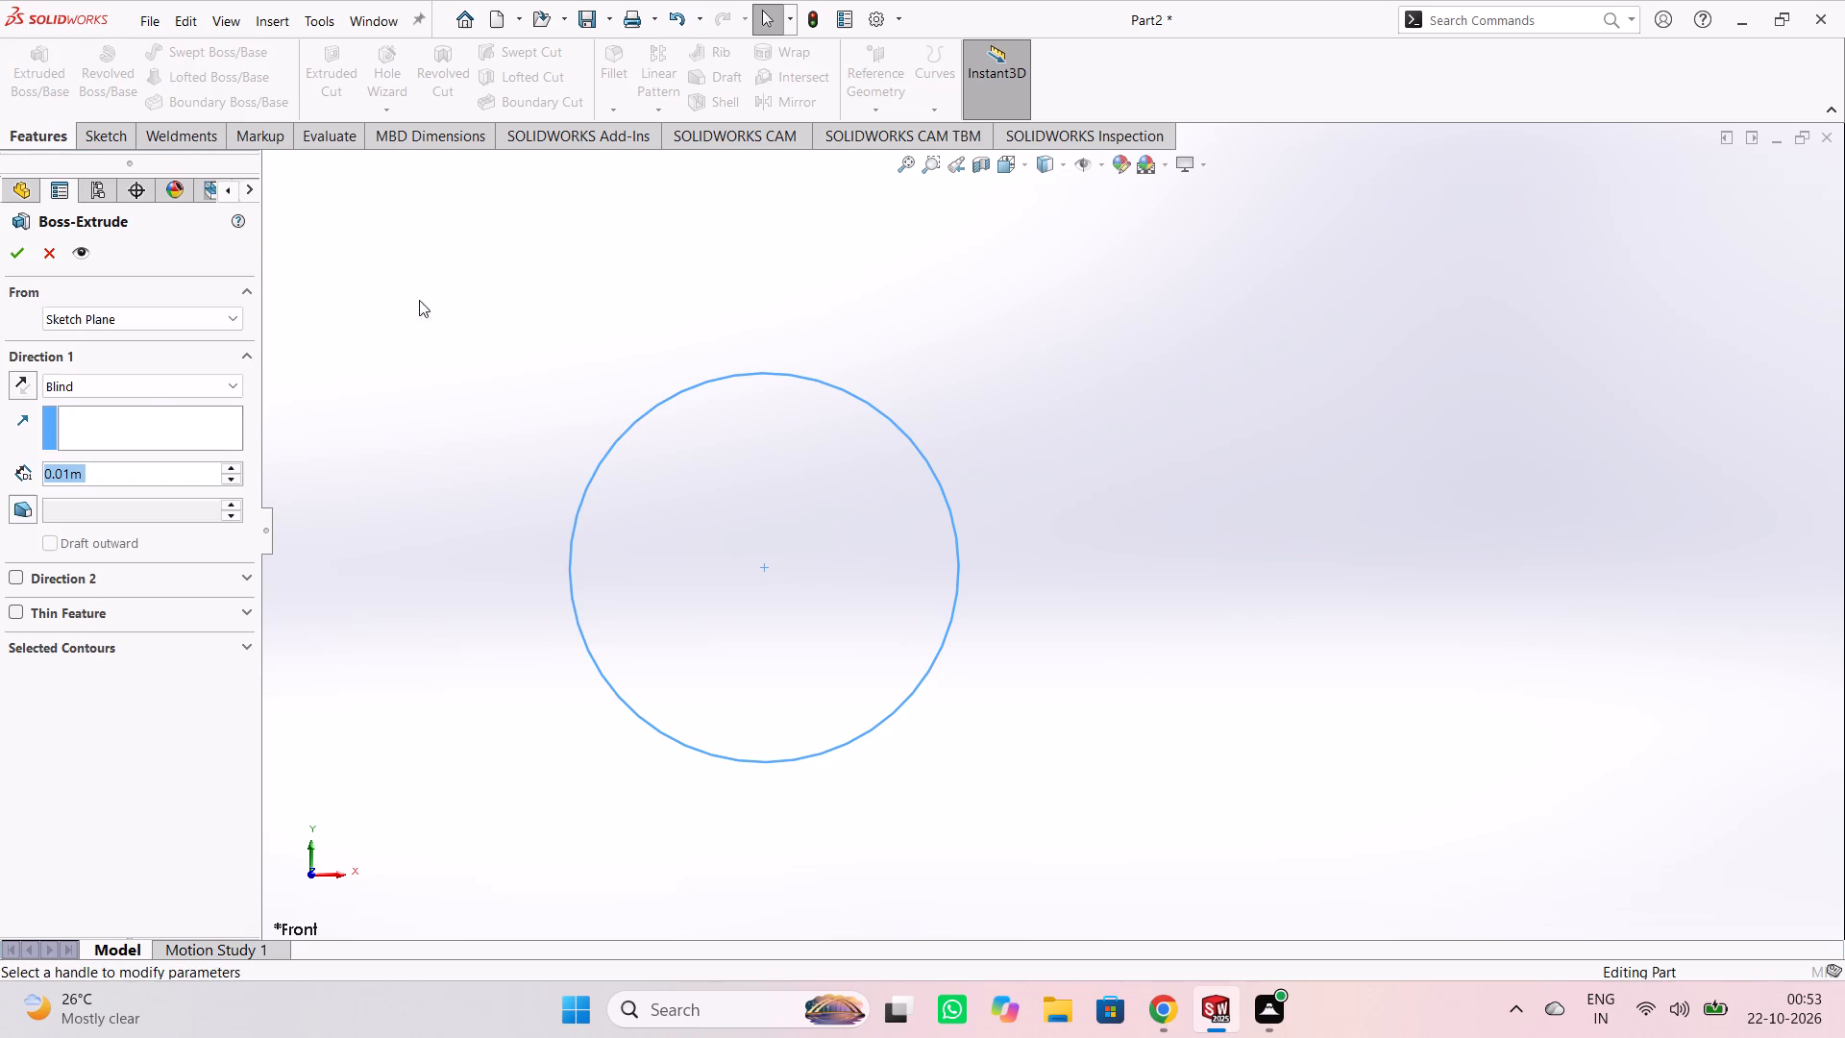
{"action": "left_click", "coordinate": [146, 383]}
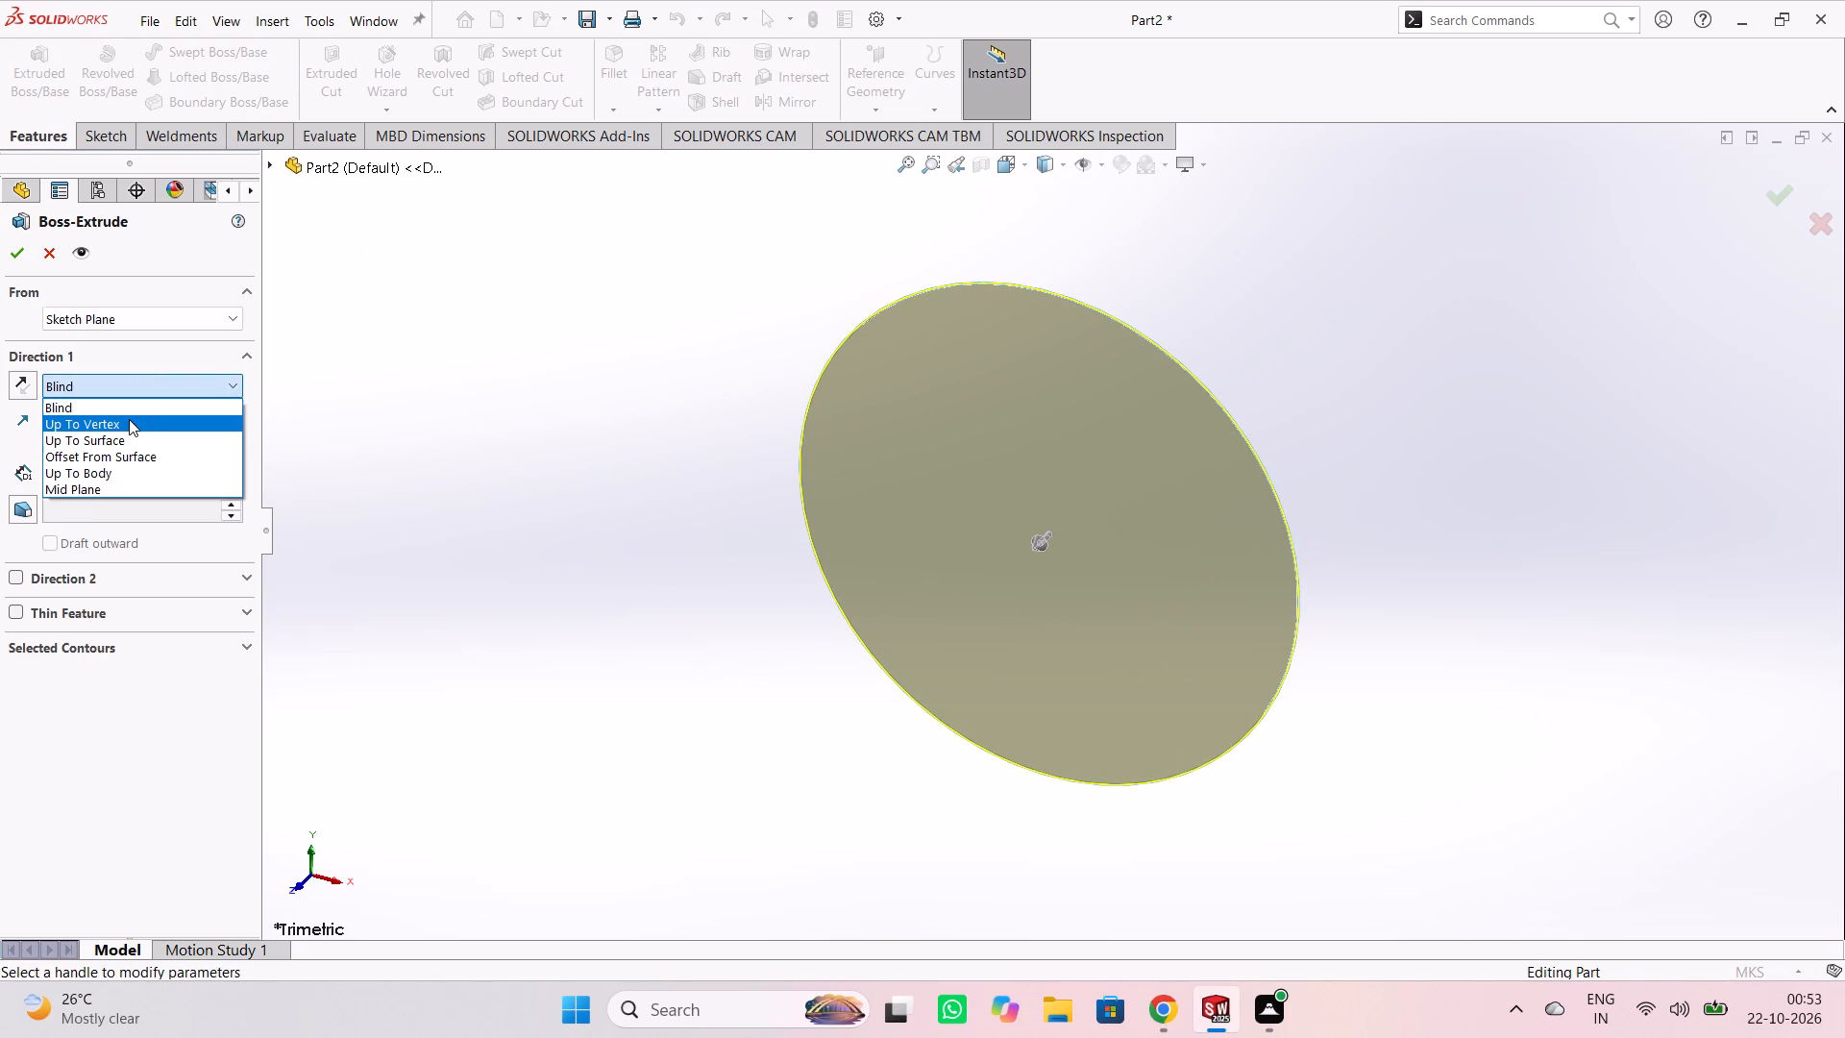
{"action": "left_click", "coordinate": [114, 482]}
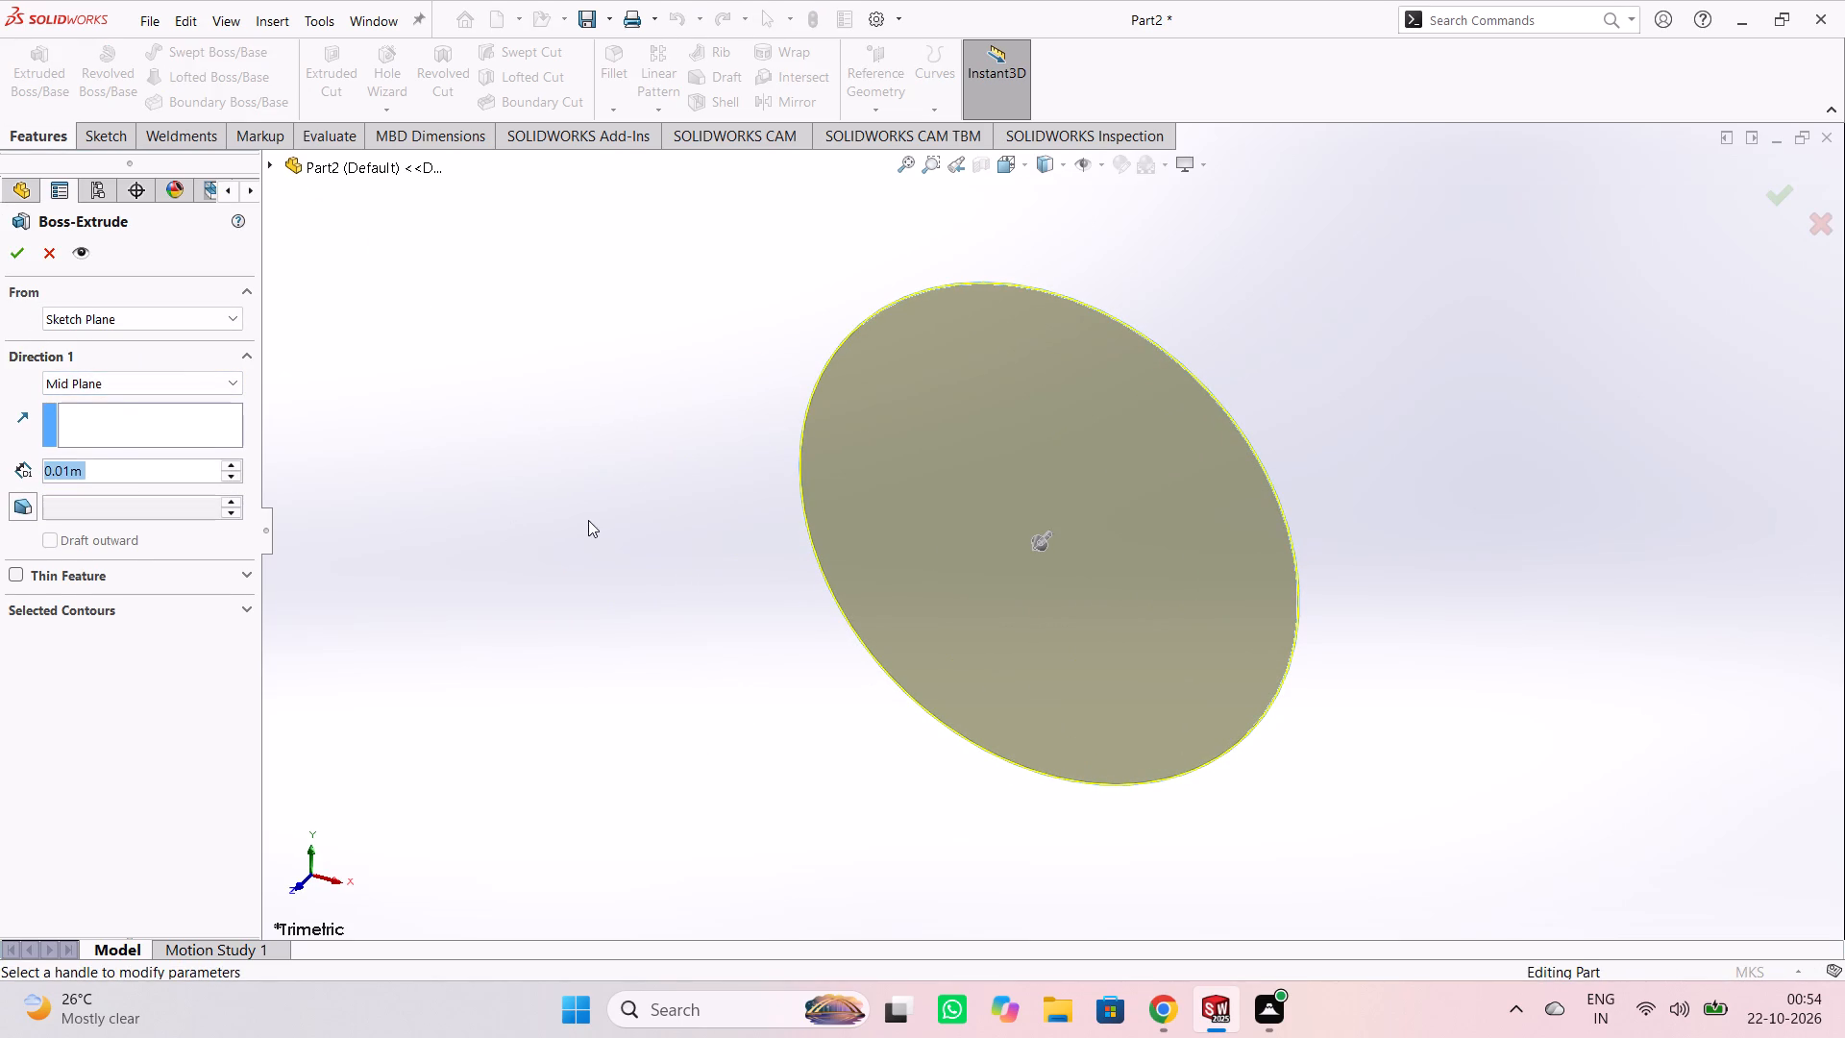
{"action": "middle_click_drag", "start_coordinate": [588, 520], "coordinate": [742, 840]}
{"action": "middle_click_drag", "start_coordinate": [680, 381], "coordinate": [673, 520]}
{"action": "double_click", "coordinate": [141, 474]}
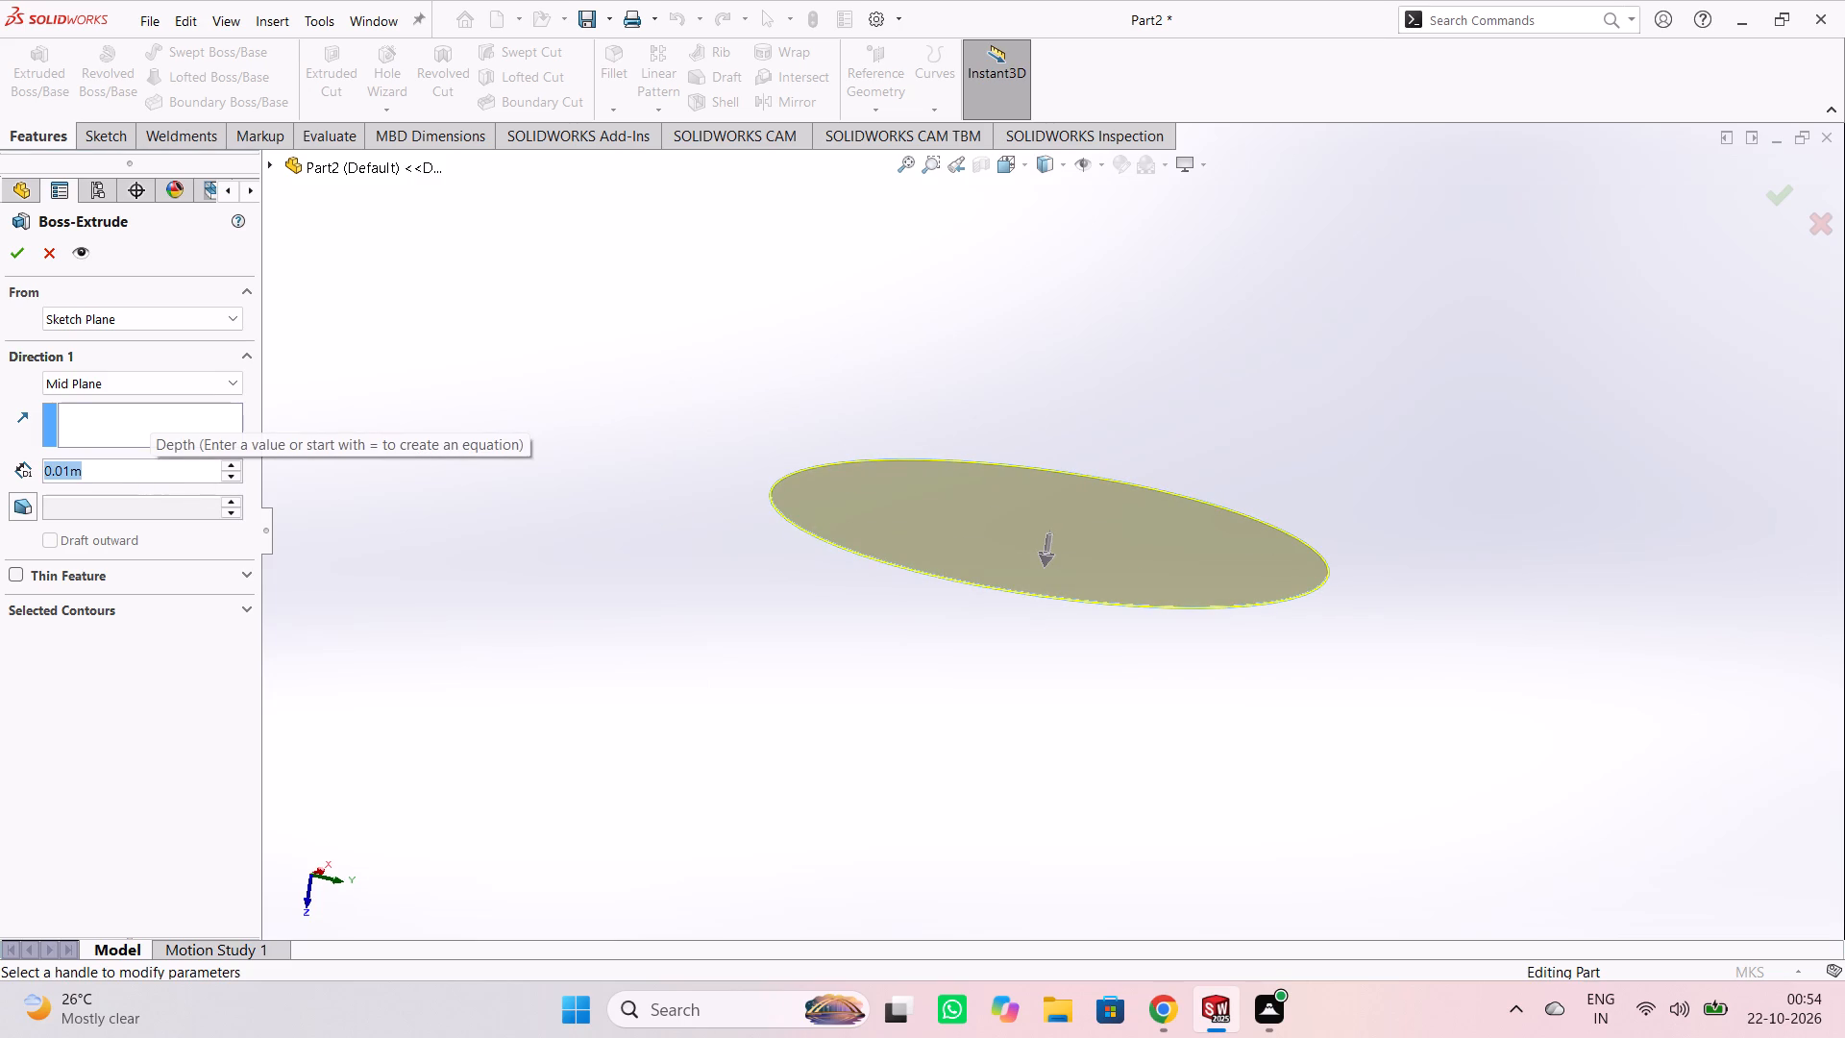
{"action": "type", "text": "38"}
{"action": "key", "text": "Return"}
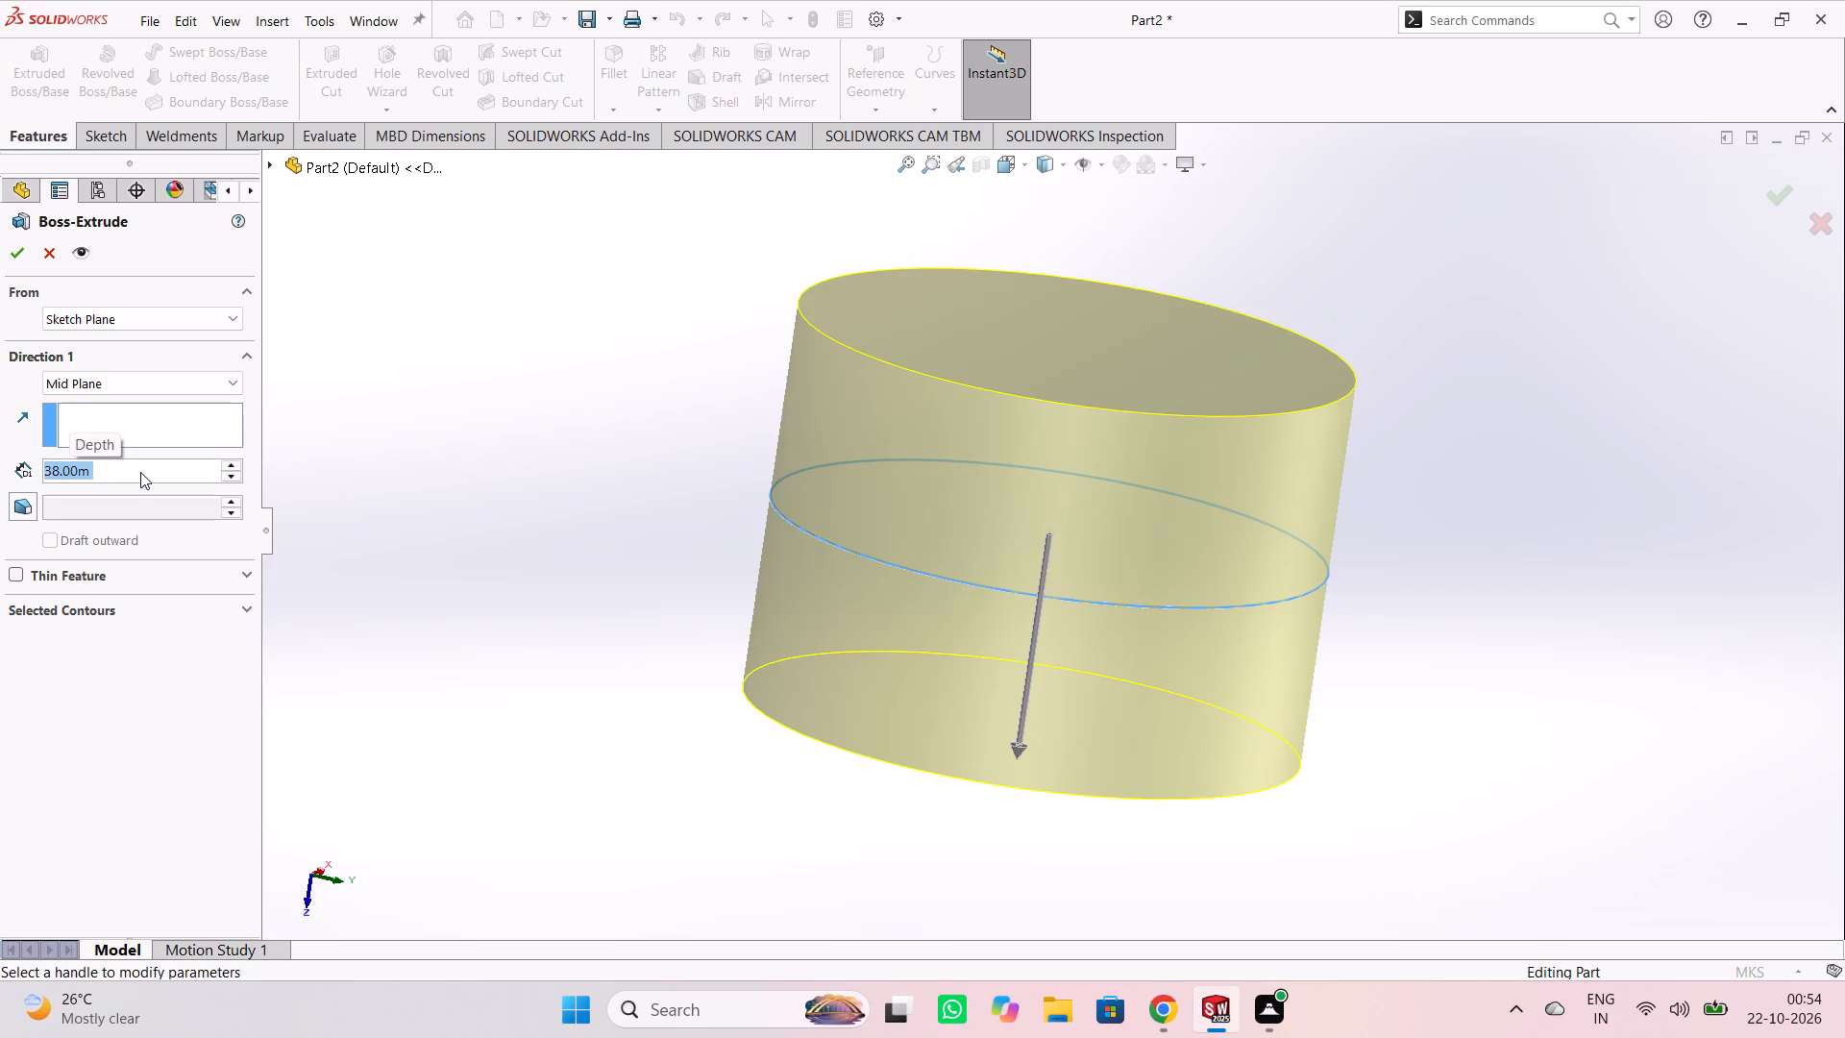
{"action": "left_click", "coordinate": [0, 254]}
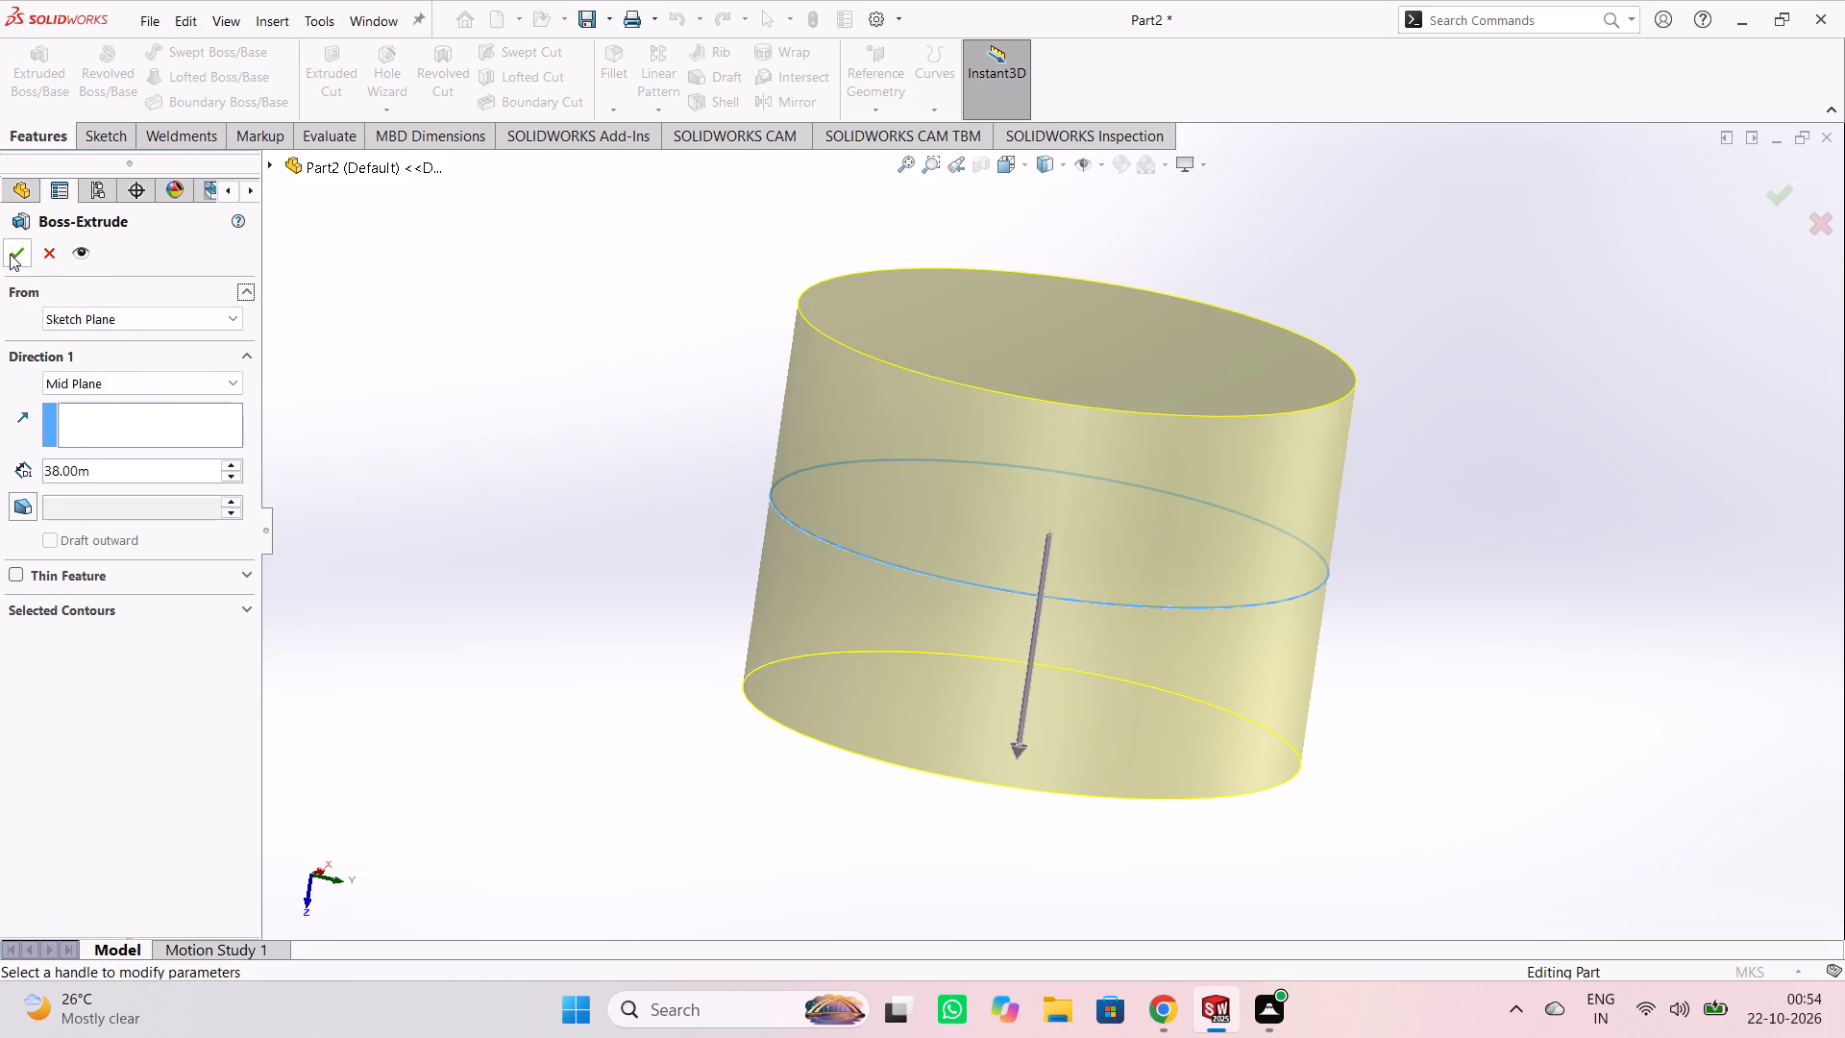
{"action": "left_click", "coordinate": [10, 254]}
{"action": "left_click", "coordinate": [391, 352]}
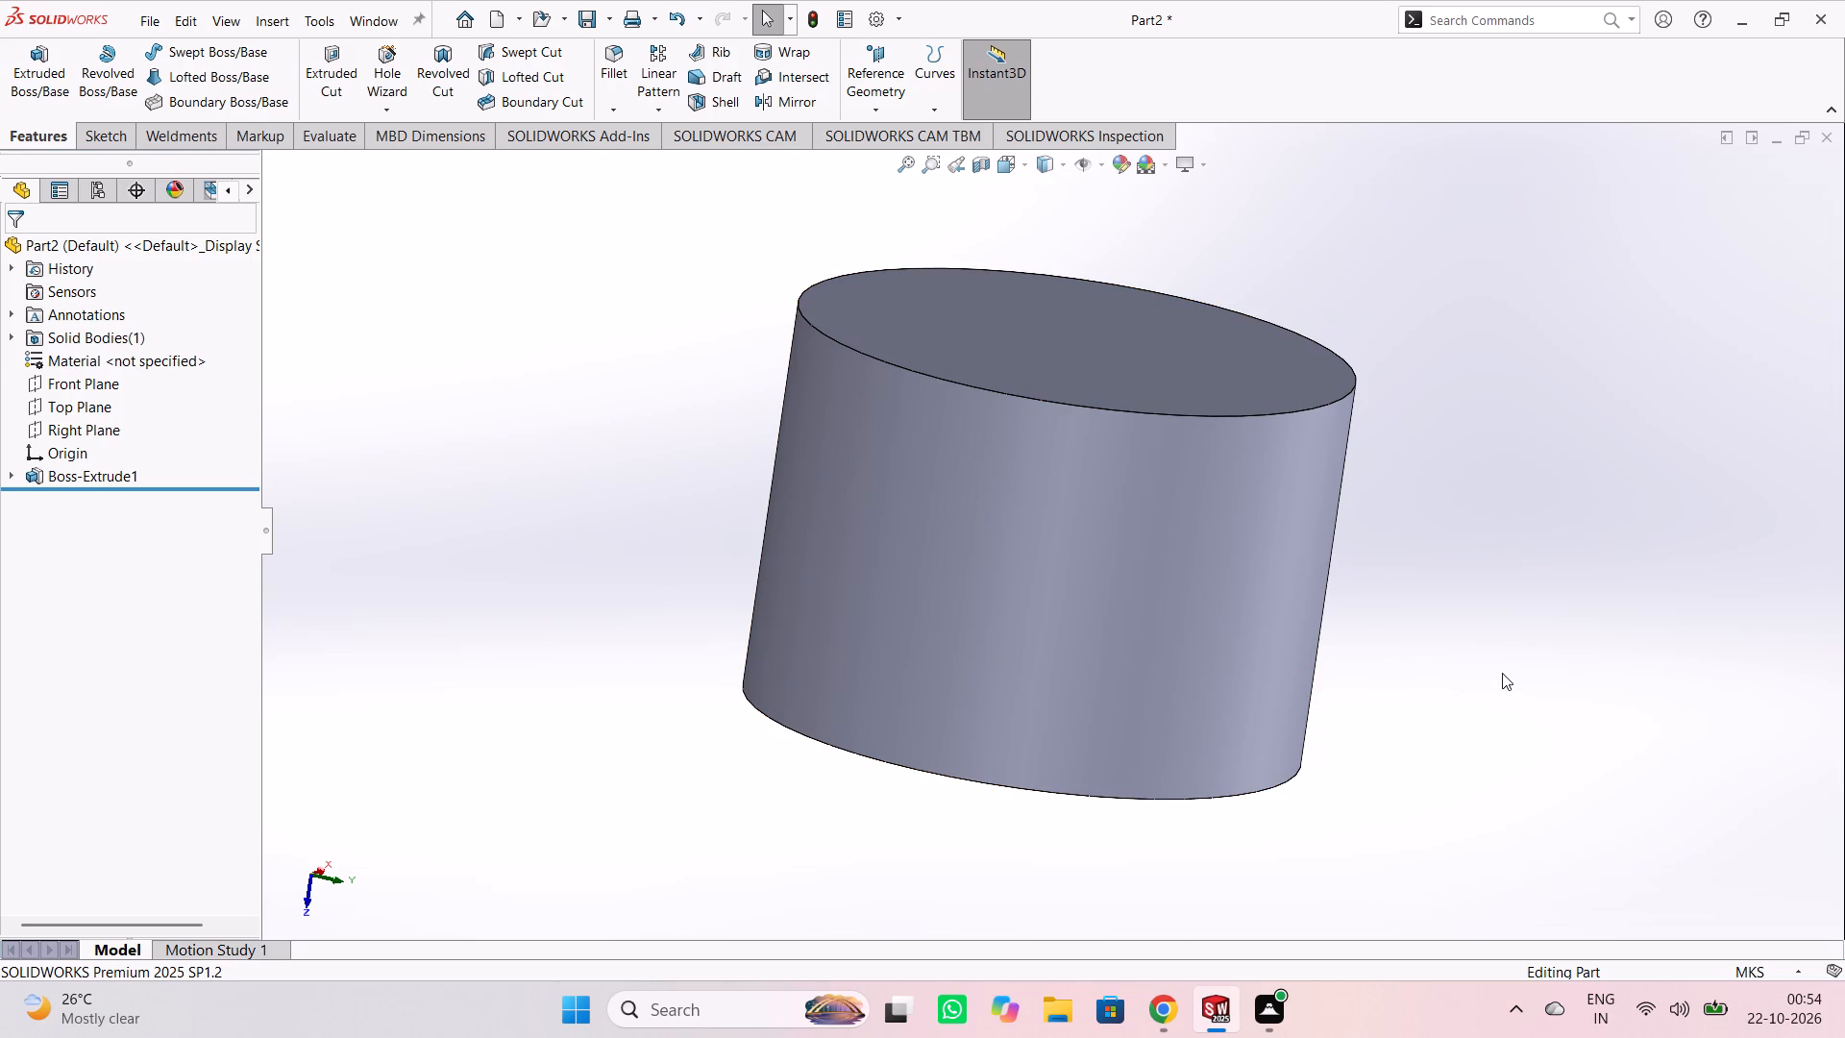
Start a new sketch on the flat end face of the extruded cylinder.
{"action": "middle_click_drag", "start_coordinate": [1428, 701], "coordinate": [1479, 503]}
{"action": "left_click", "coordinate": [1149, 709]}
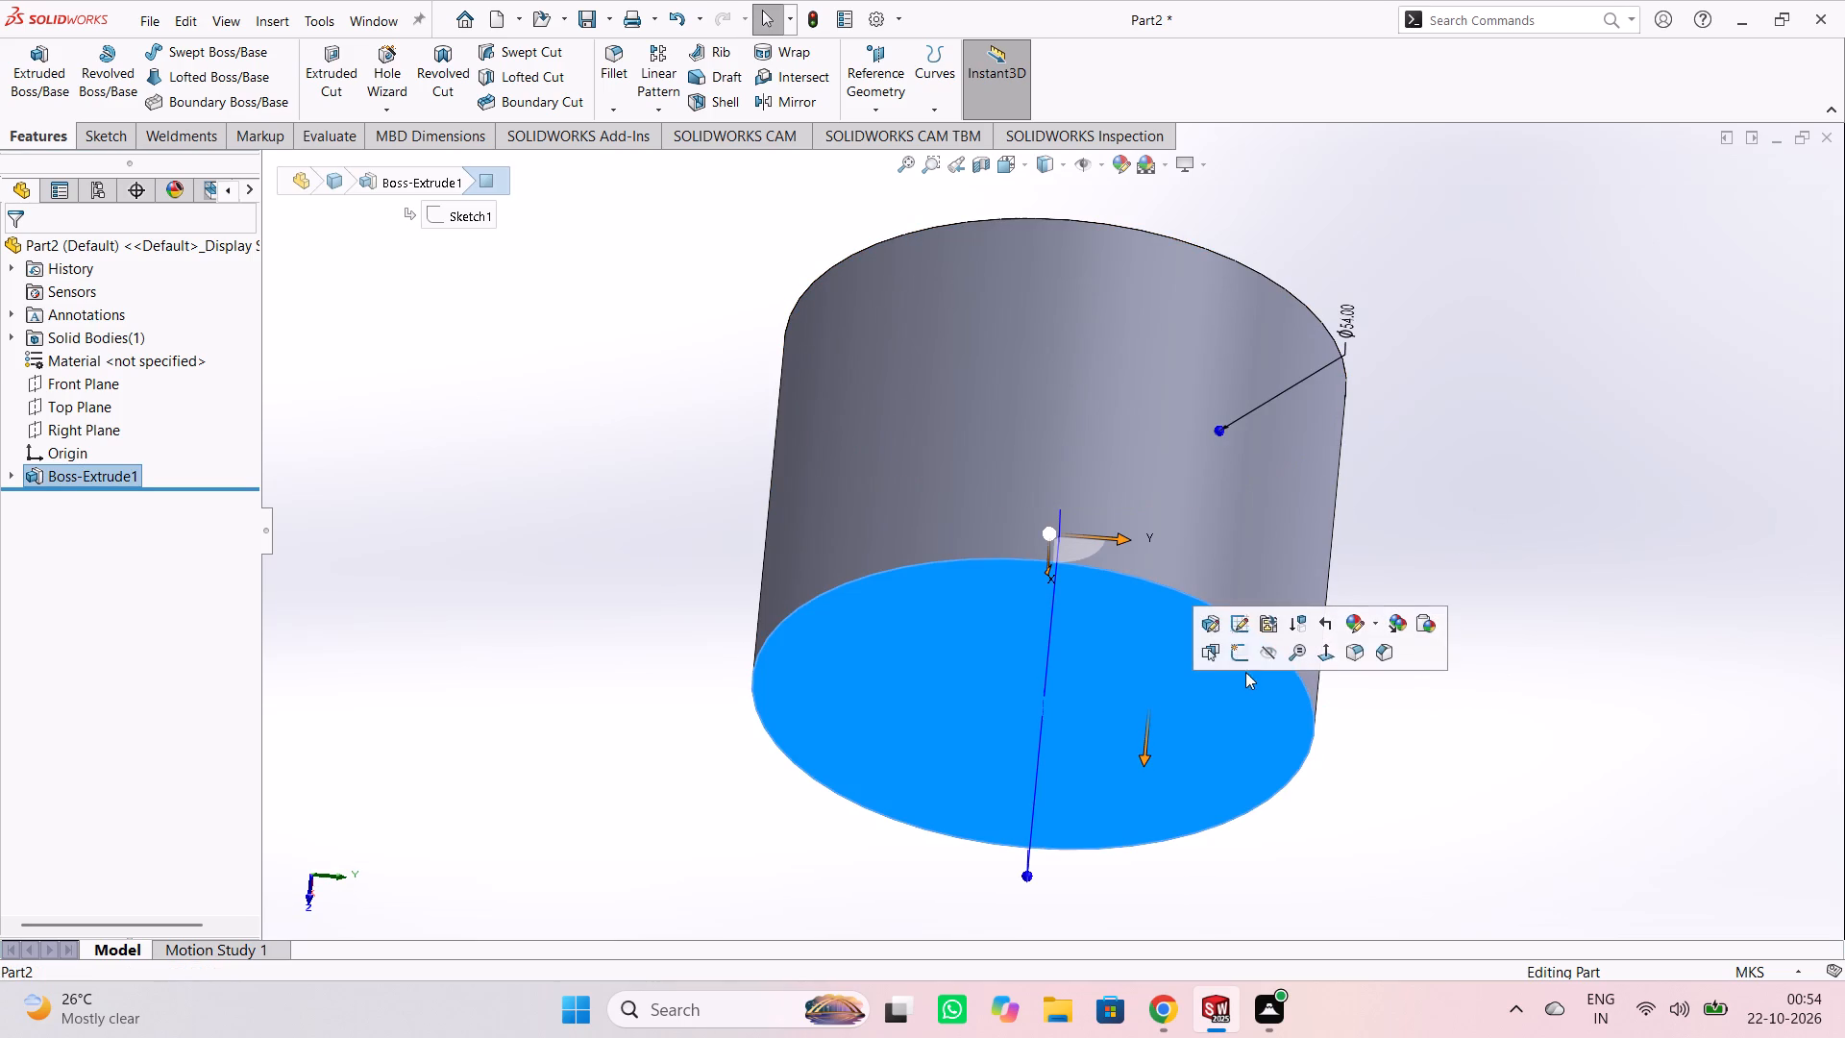
{"action": "left_click", "coordinate": [1239, 652]}
{"action": "left_click", "coordinate": [1535, 563]}
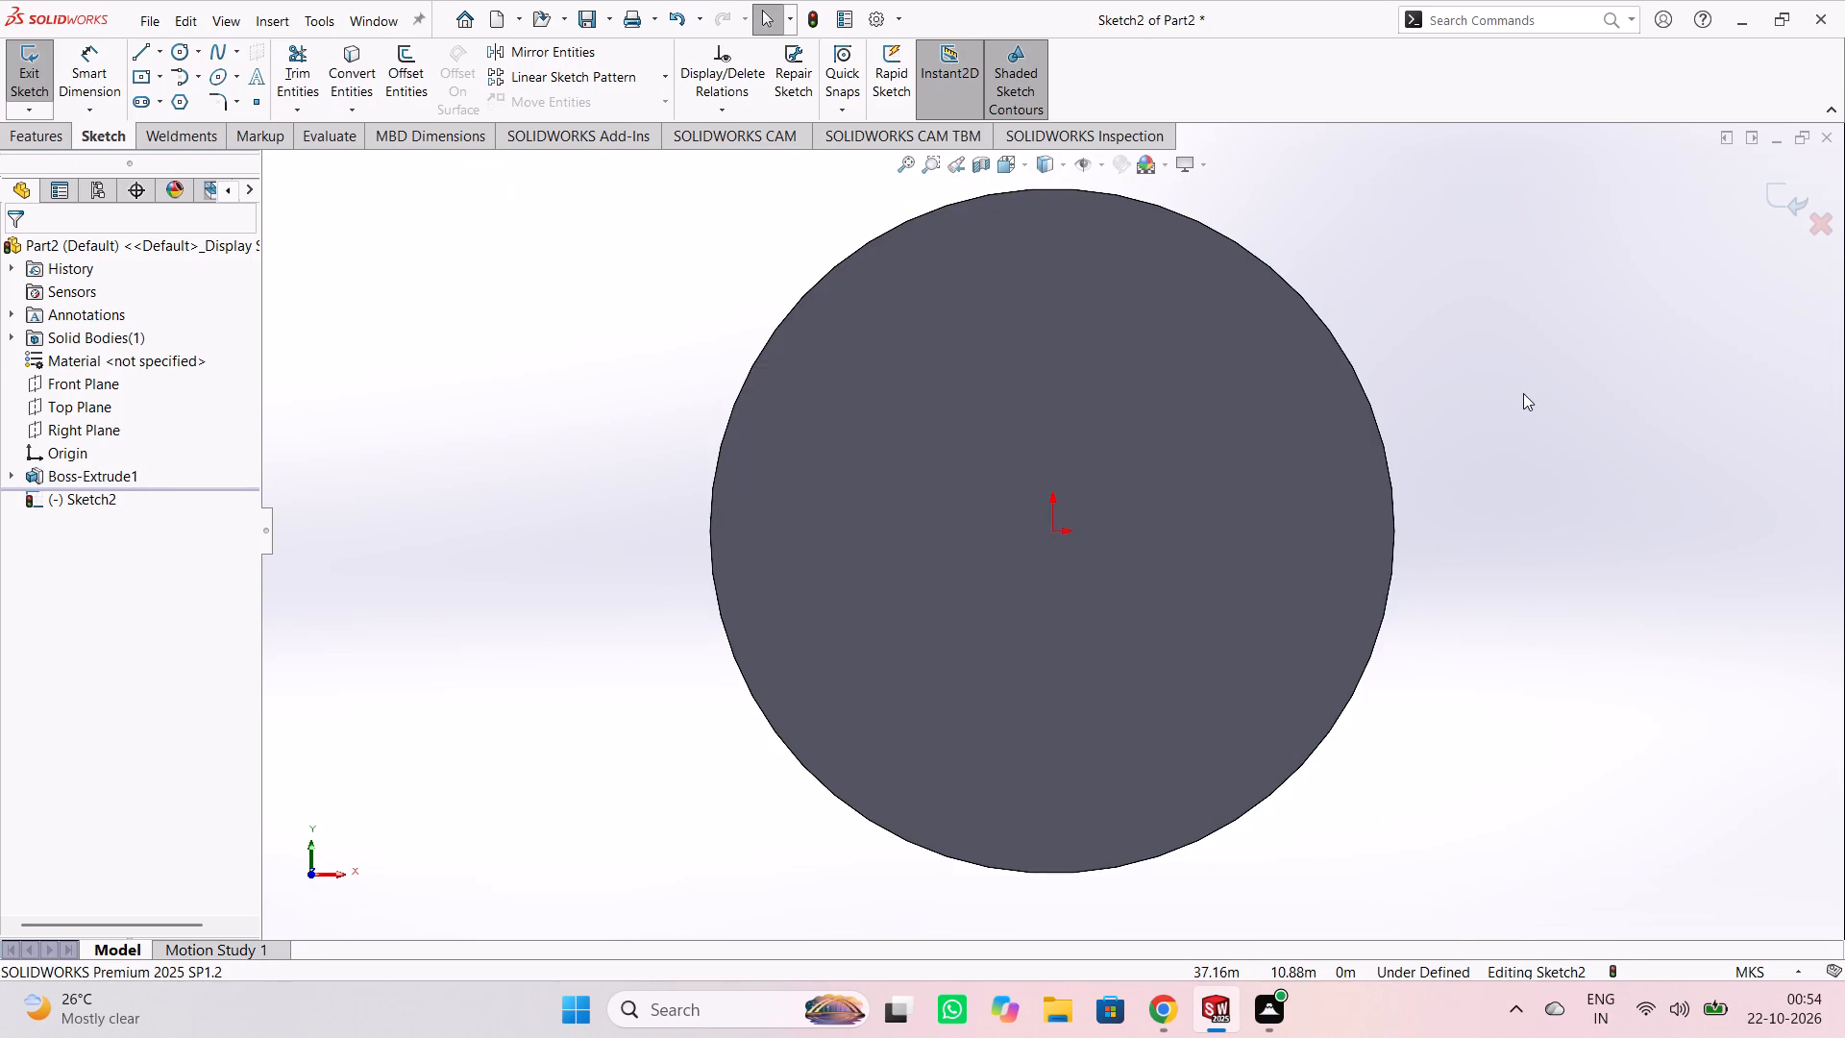
Draw a horizontal centerline about 77 m long from the origin, extending in the positive X direction beyond the cylinder.
{"action": "scroll", "coordinate": [1523, 393], "scroll_direction": "down", "scroll_amount": 2}
{"action": "scroll", "coordinate": [1504, 383], "scroll_direction": "up", "scroll_amount": 3}
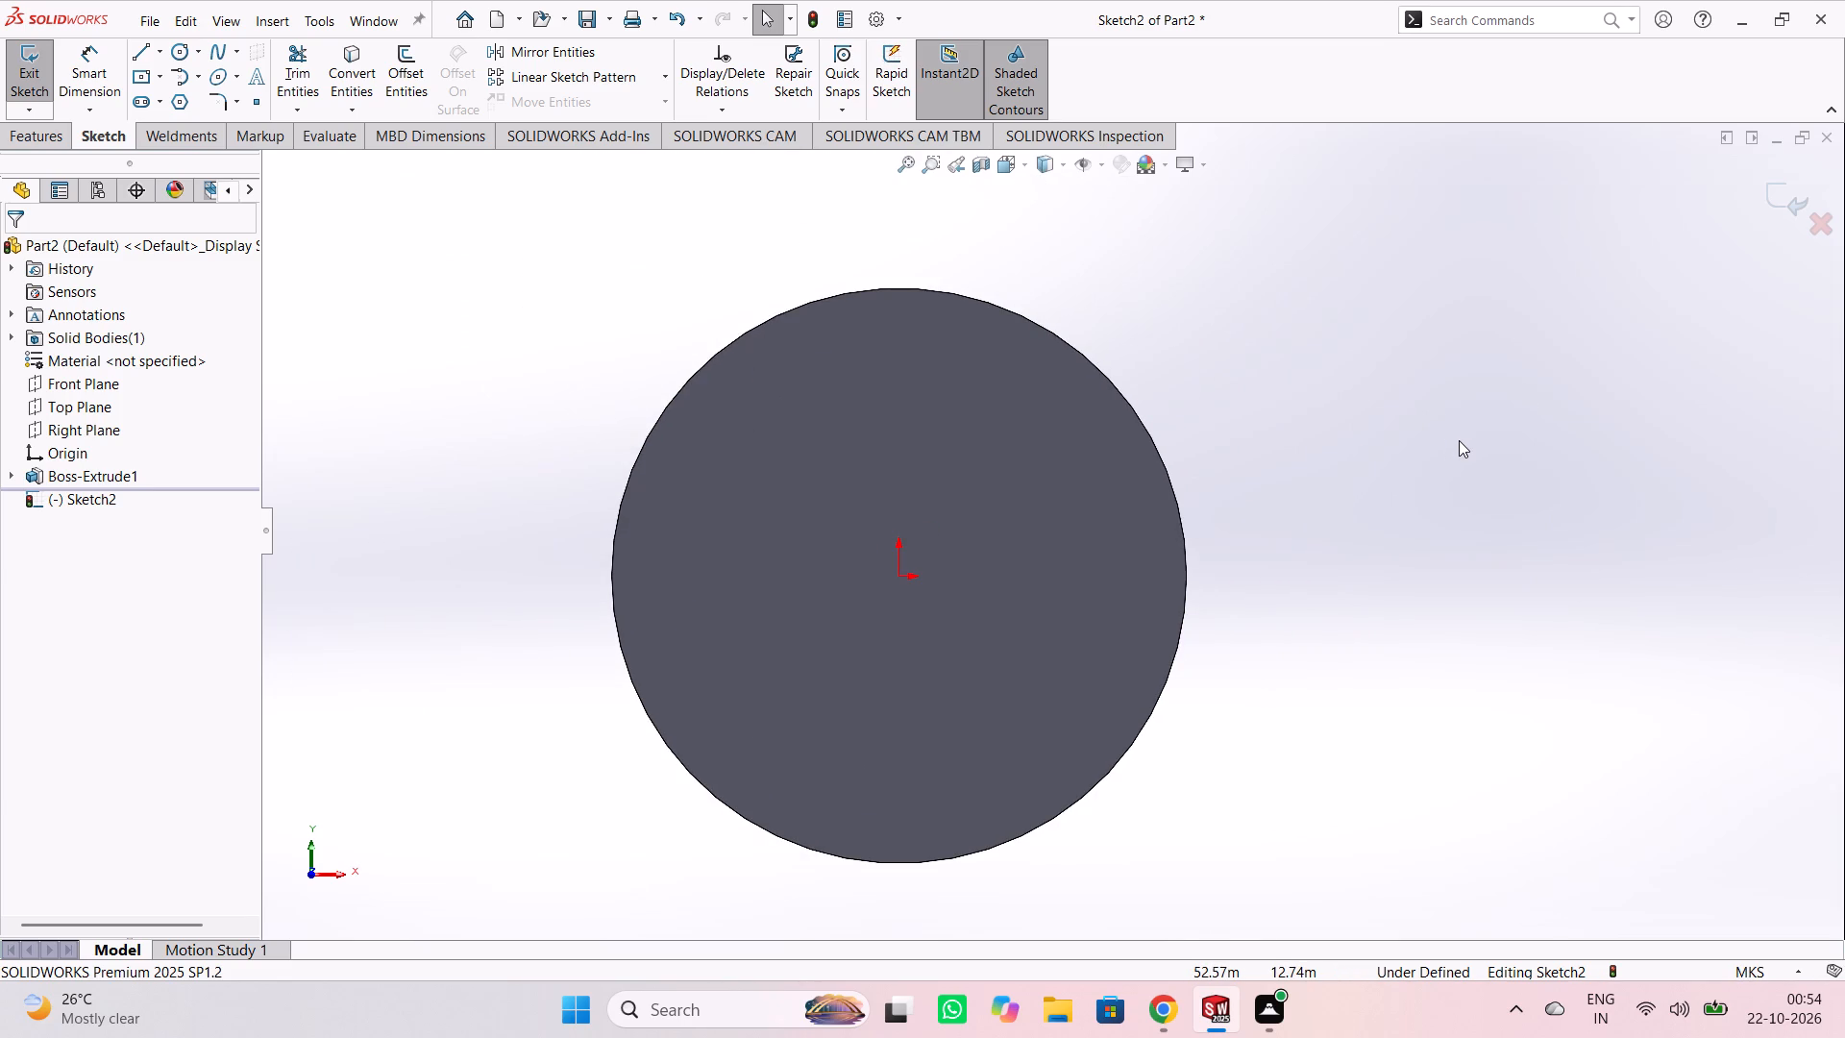
{"action": "left_click", "coordinate": [158, 45]}
{"action": "left_click", "coordinate": [178, 103]}
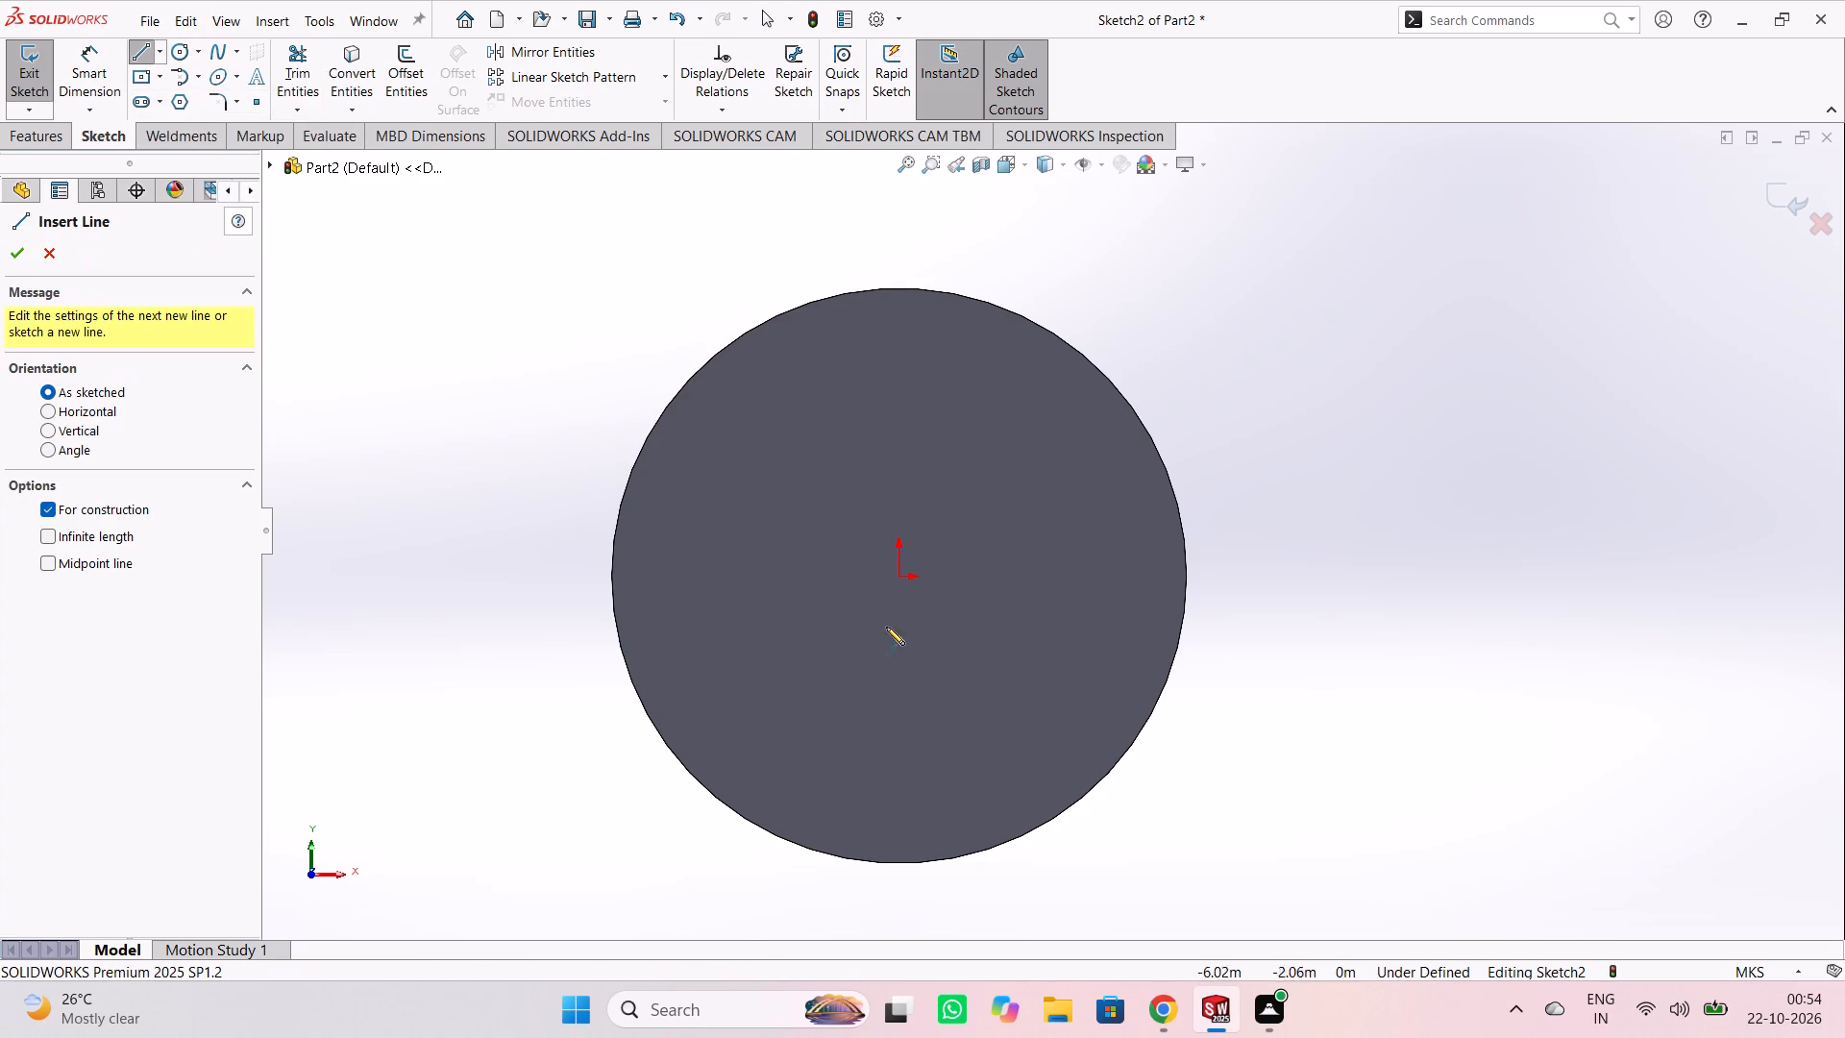
{"action": "left_click", "coordinate": [897, 581]}
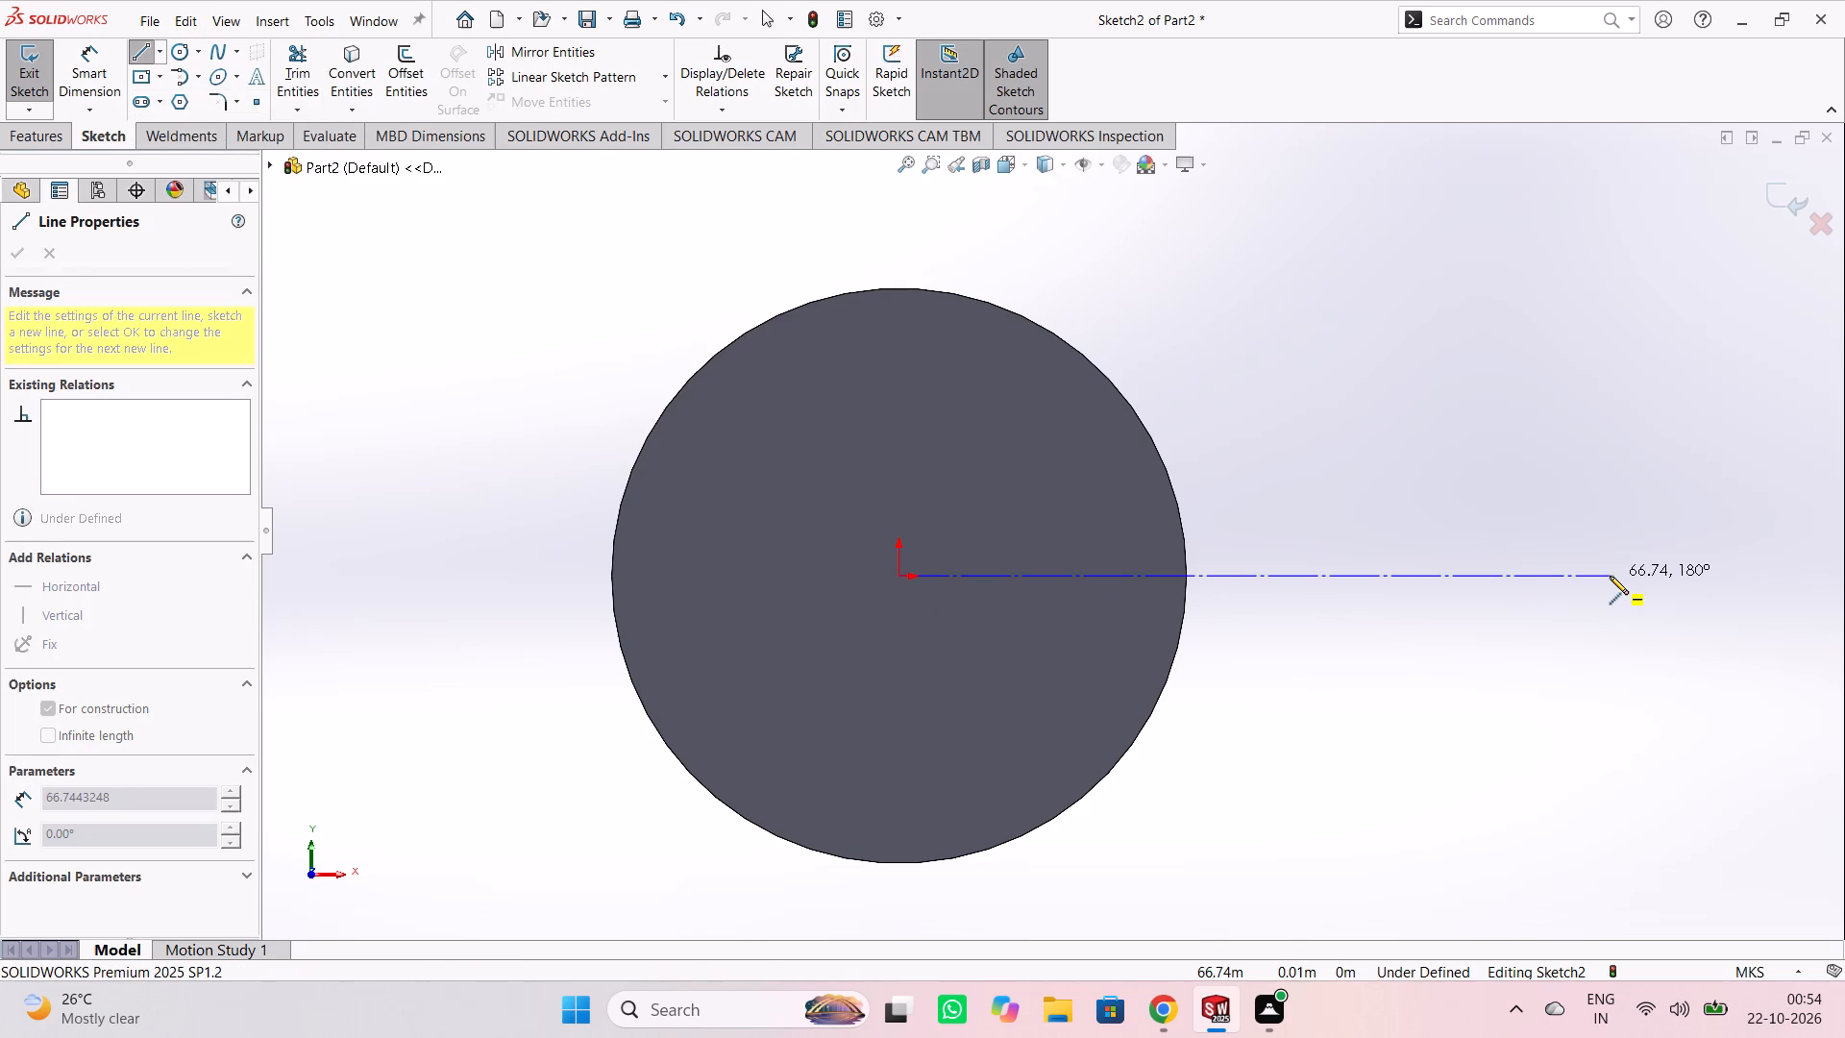
{"action": "left_click", "coordinate": [1717, 581]}
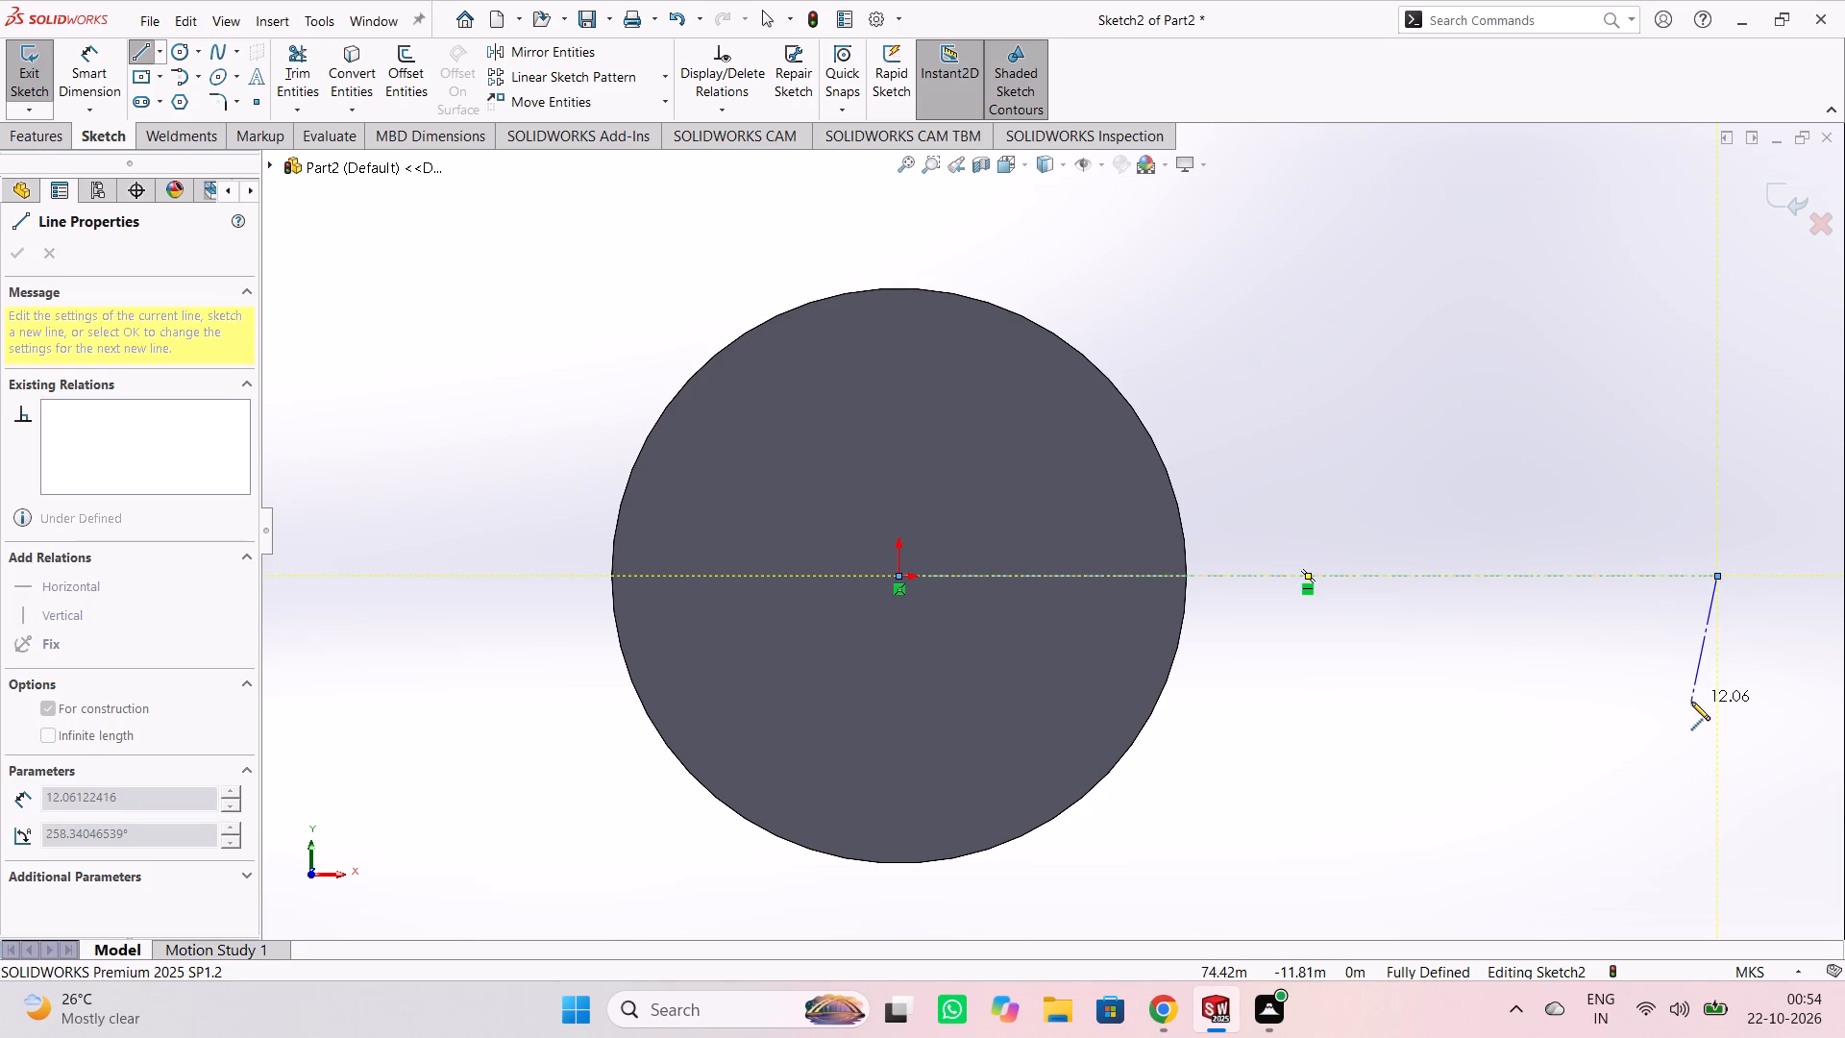
{"action": "key", "text": "Escape"}
Dimension the horizontal centerline's length as 100 m.
{"action": "right_click", "coordinate": [1537, 522]}
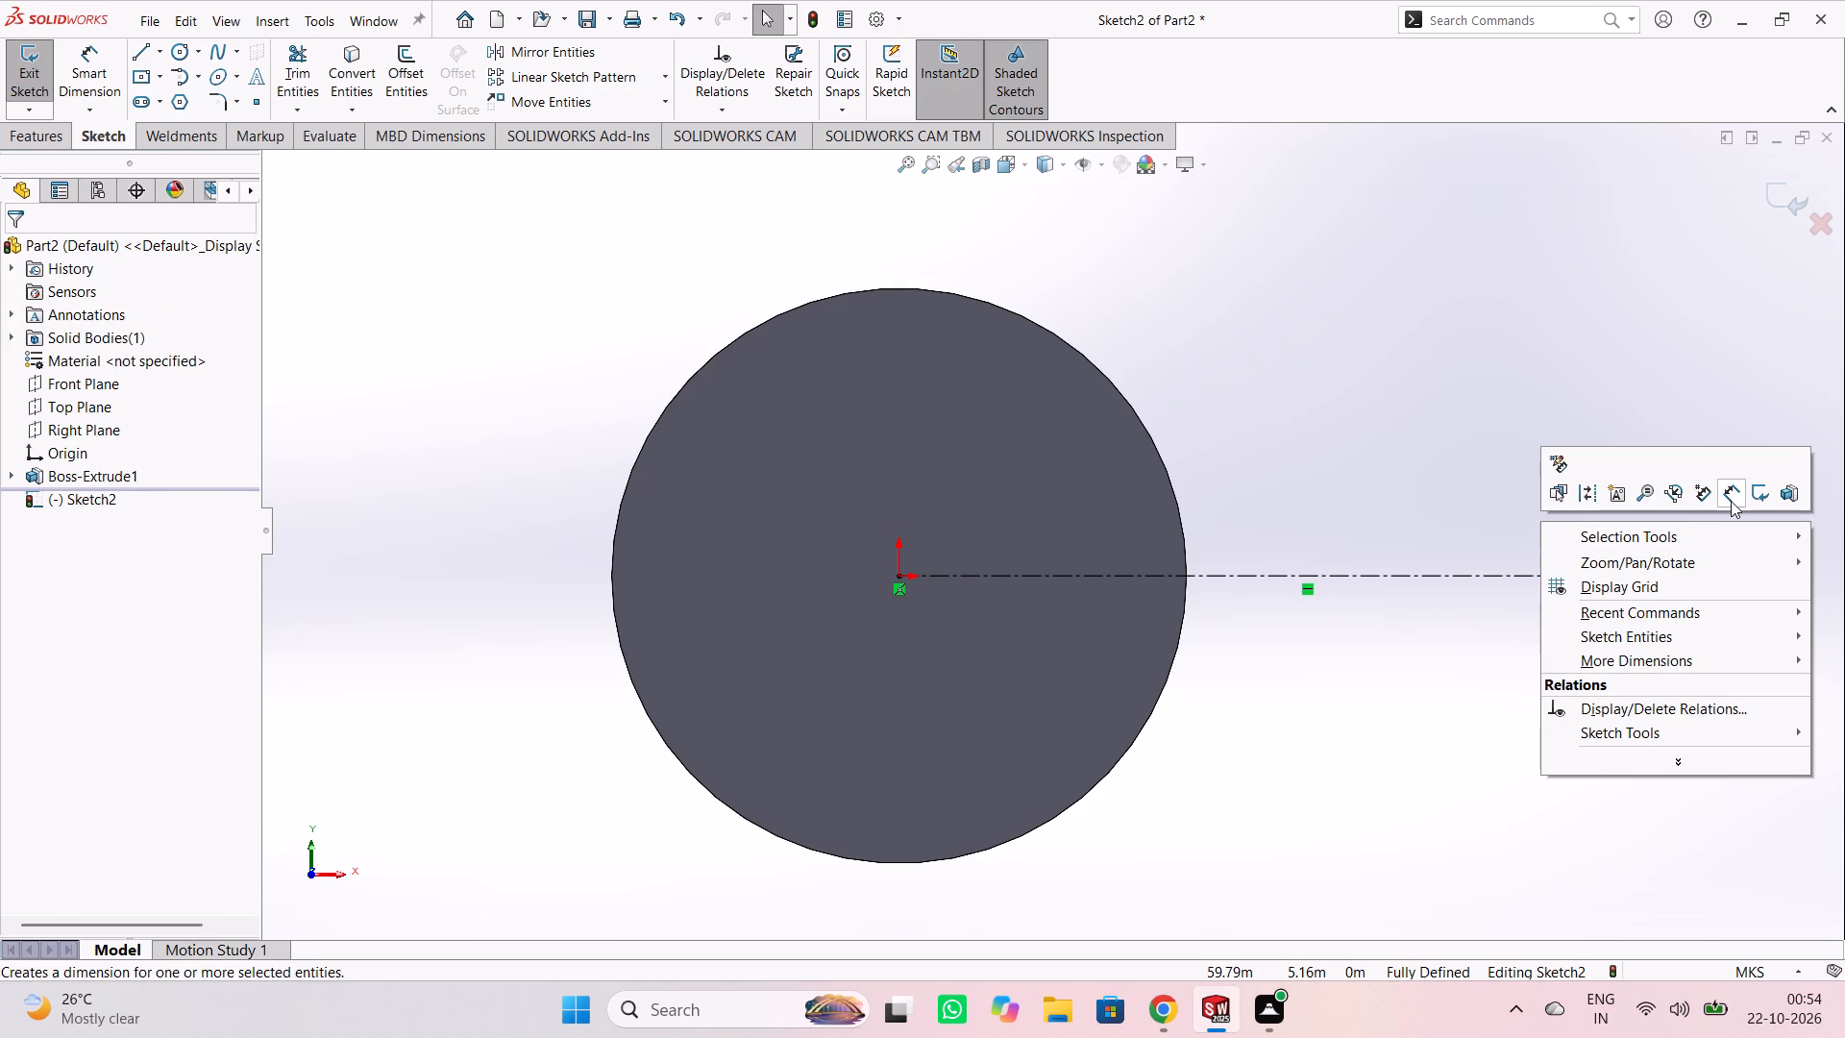
{"action": "left_click", "coordinate": [1731, 501]}
{"action": "left_click", "coordinate": [1475, 581]}
{"action": "left_click", "coordinate": [1458, 791]}
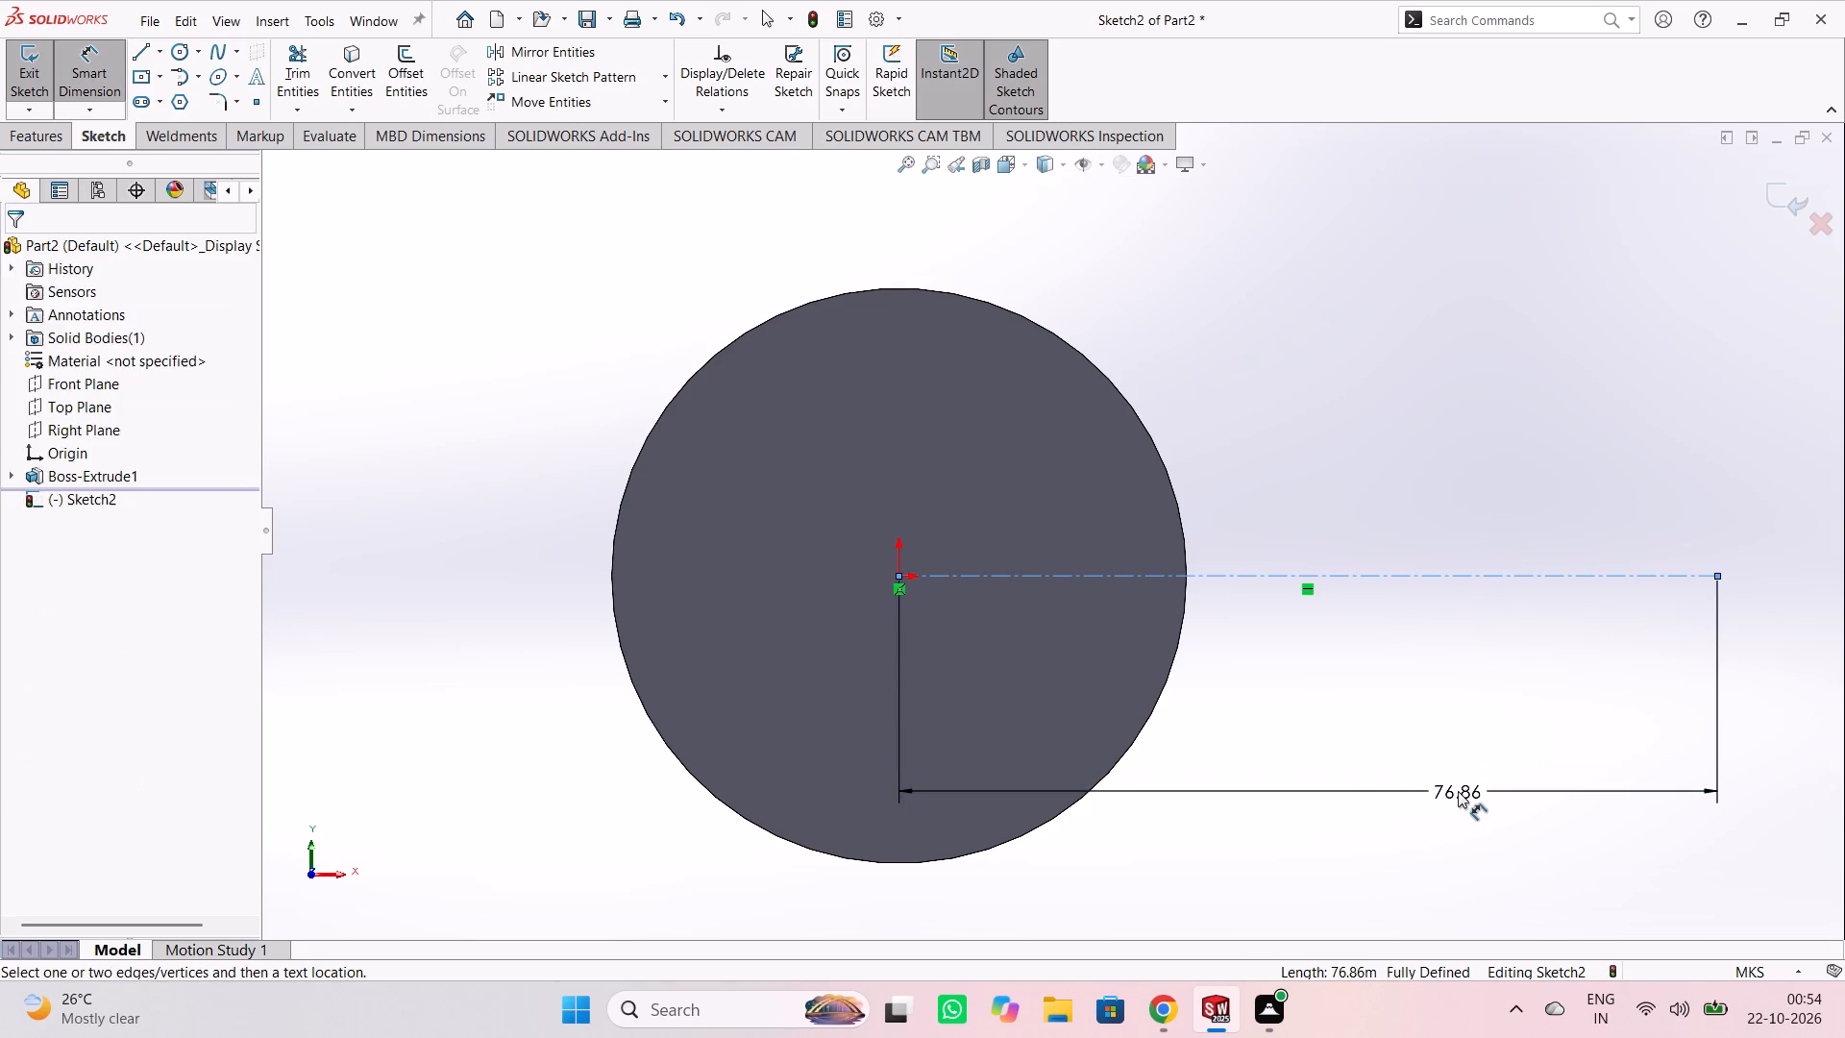
{"action": "type", "text": "100"}
{"action": "key", "text": "Return"}
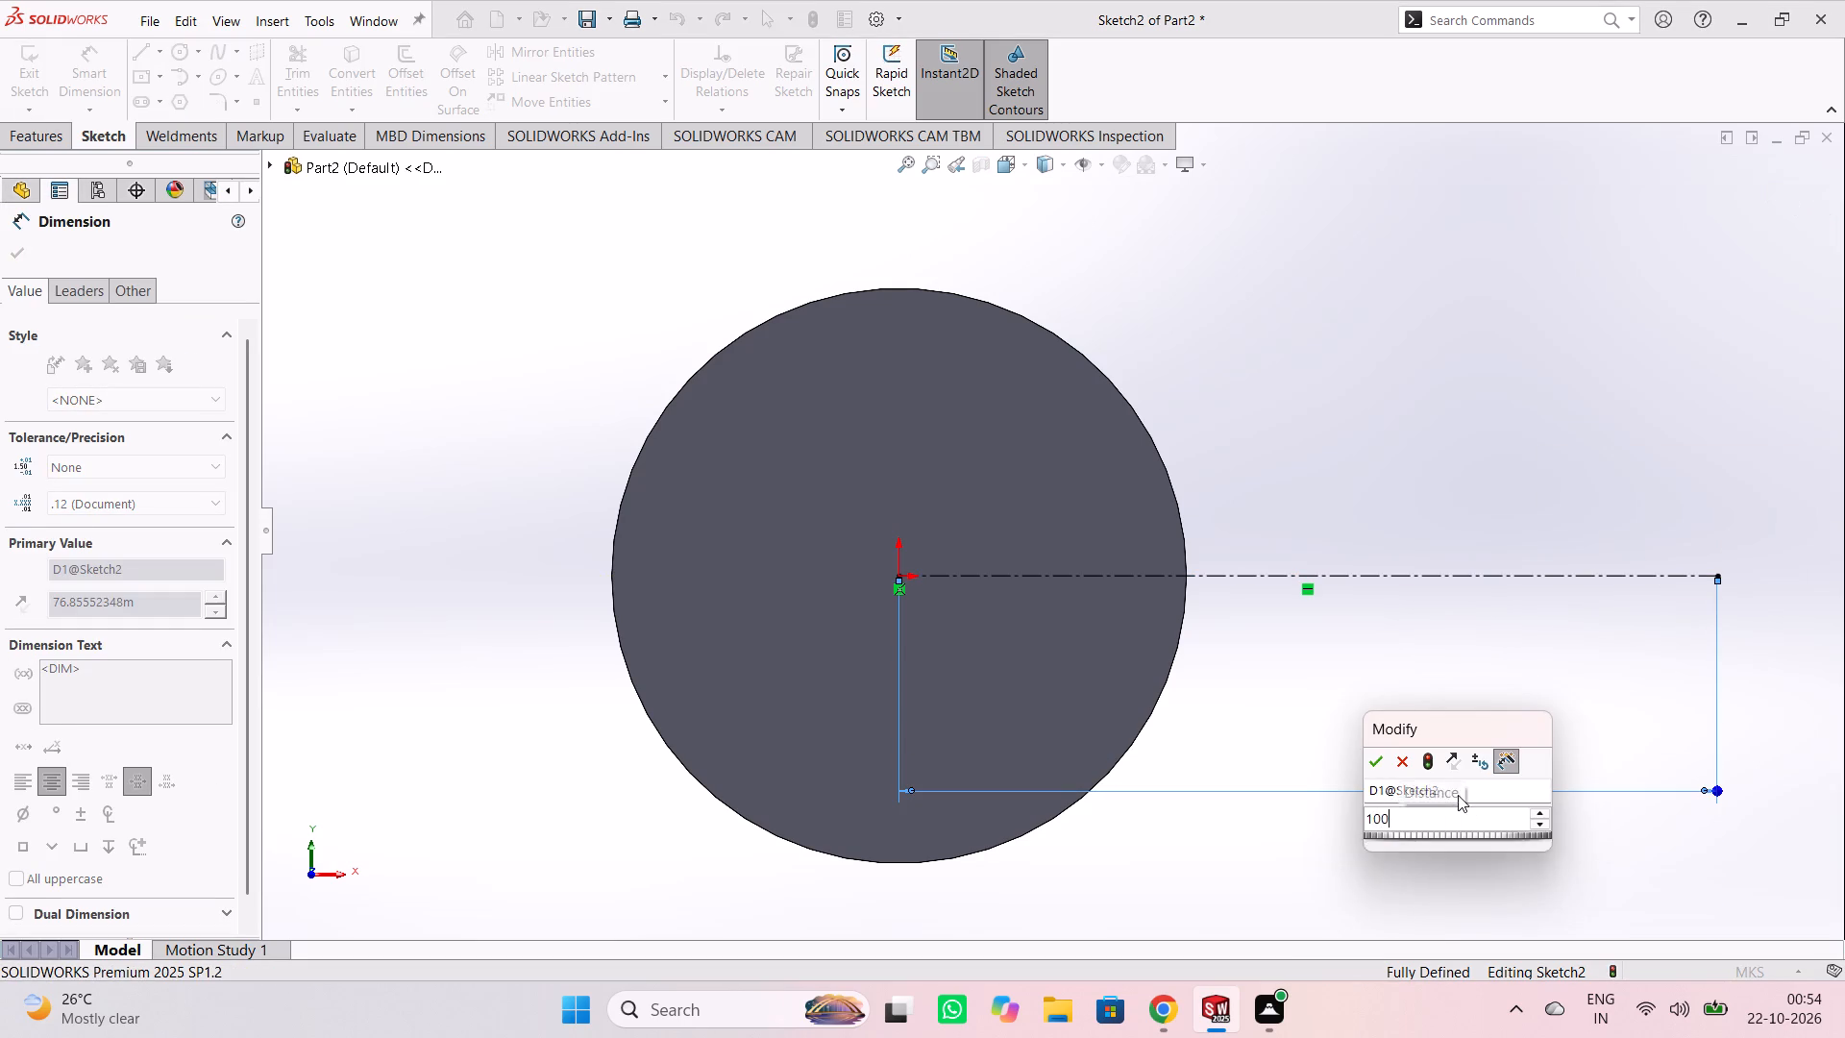
{"action": "left_click", "coordinate": [1442, 726]}
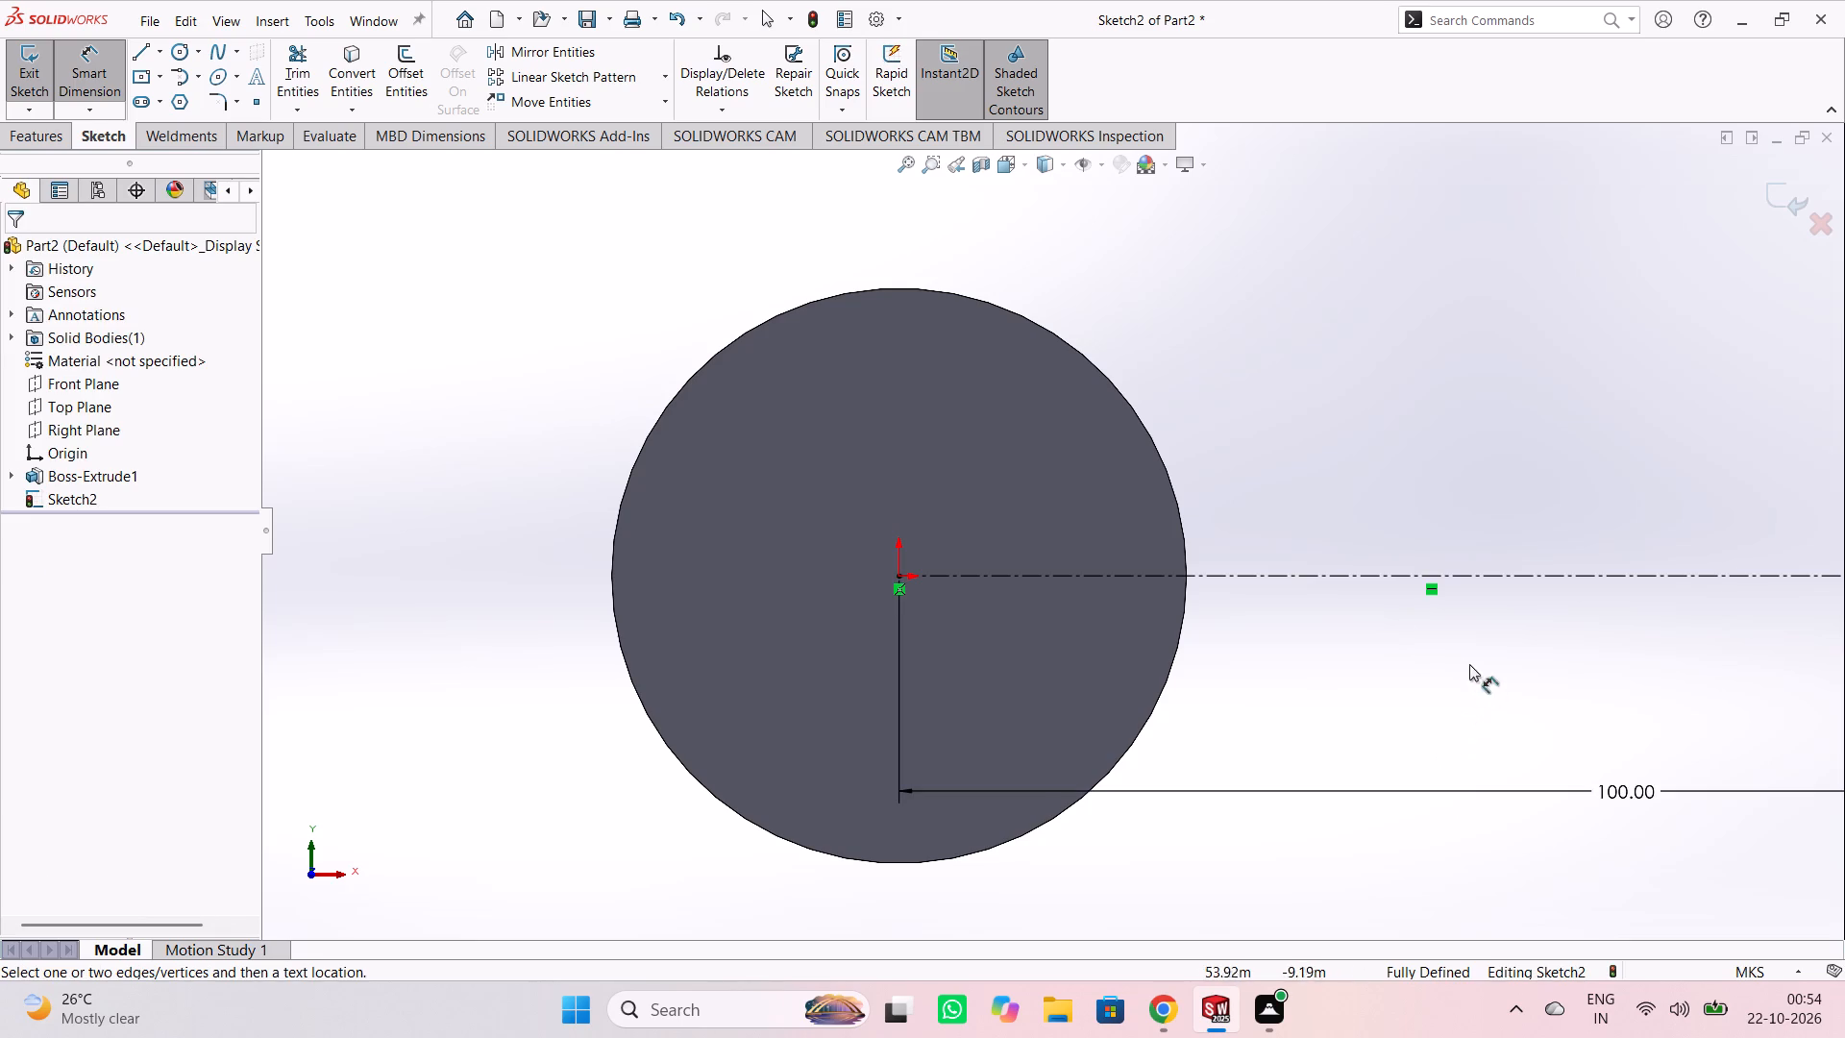
{"action": "scroll", "coordinate": [1400, 620], "scroll_direction": "down", "scroll_amount": 3}
{"action": "scroll", "coordinate": [1597, 552], "scroll_direction": "up", "scroll_amount": 5}
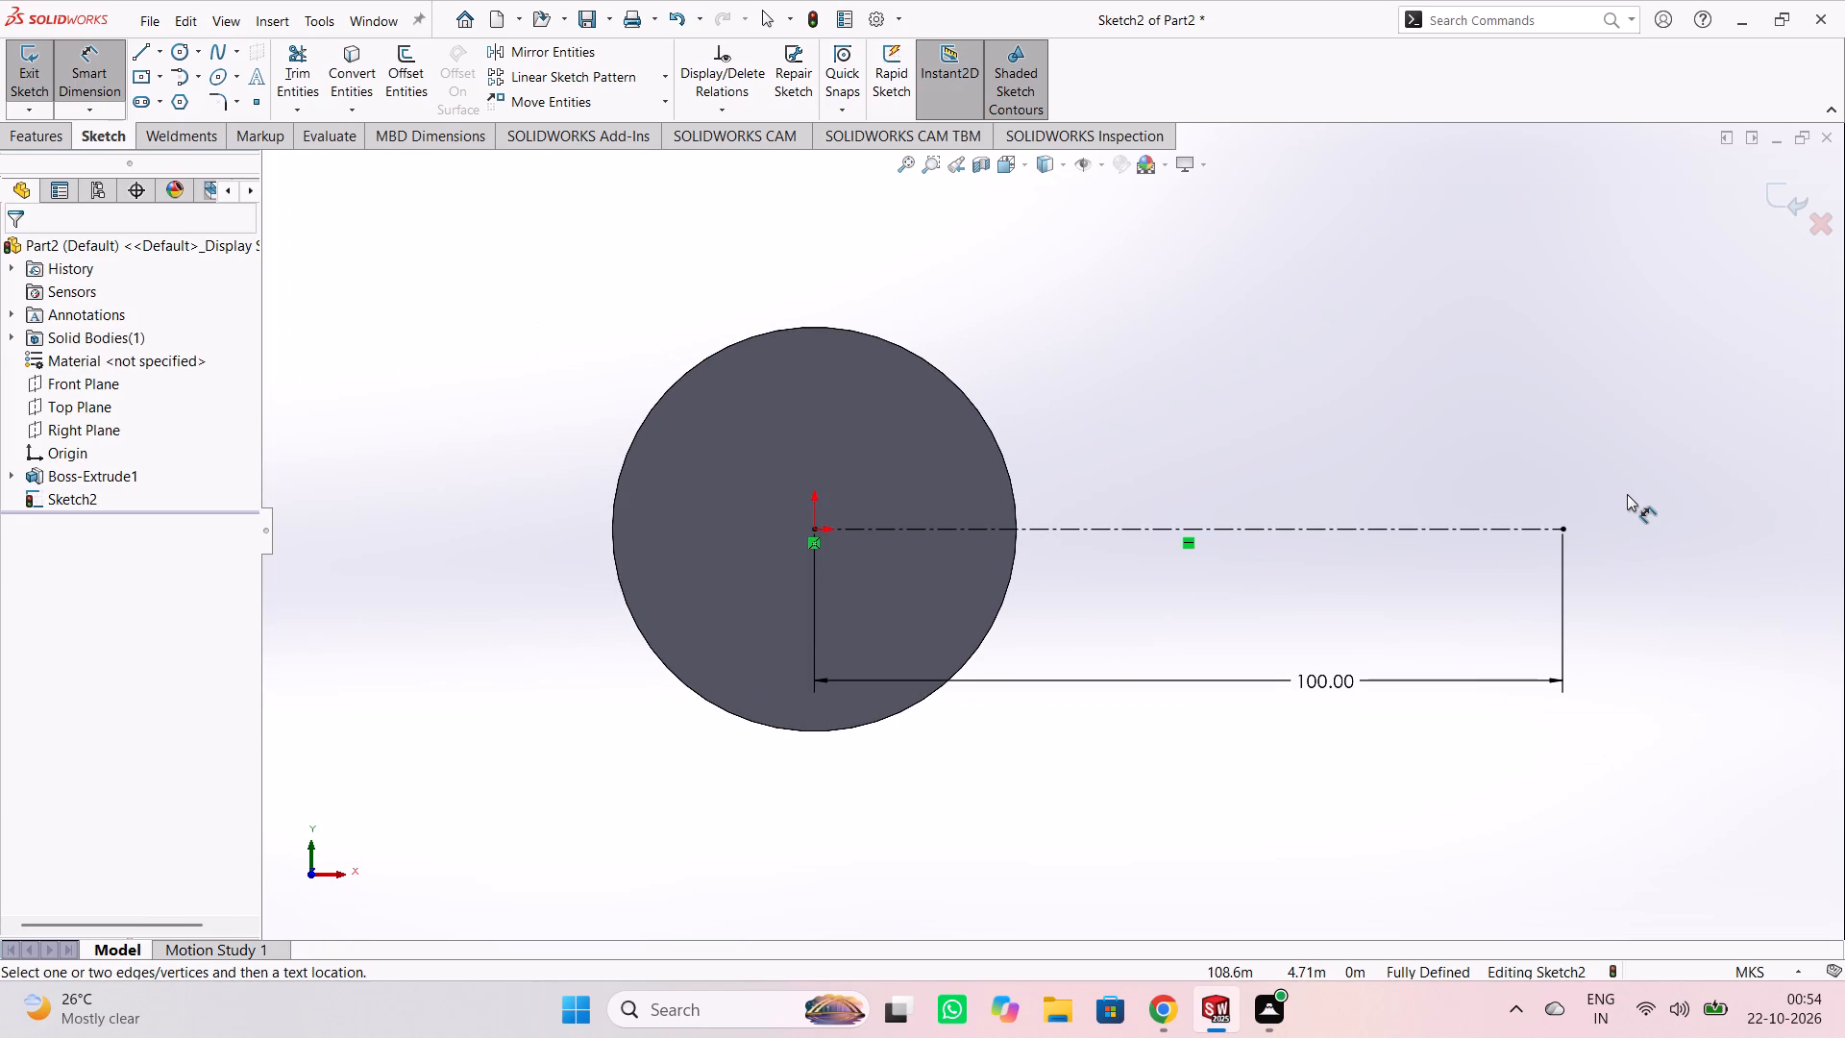
{"action": "left_click", "coordinate": [1627, 494]}
{"action": "scroll", "coordinate": [1628, 494], "scroll_direction": "down", "scroll_amount": 1}
{"action": "scroll", "coordinate": [1629, 494], "scroll_direction": "up", "scroll_amount": 1}
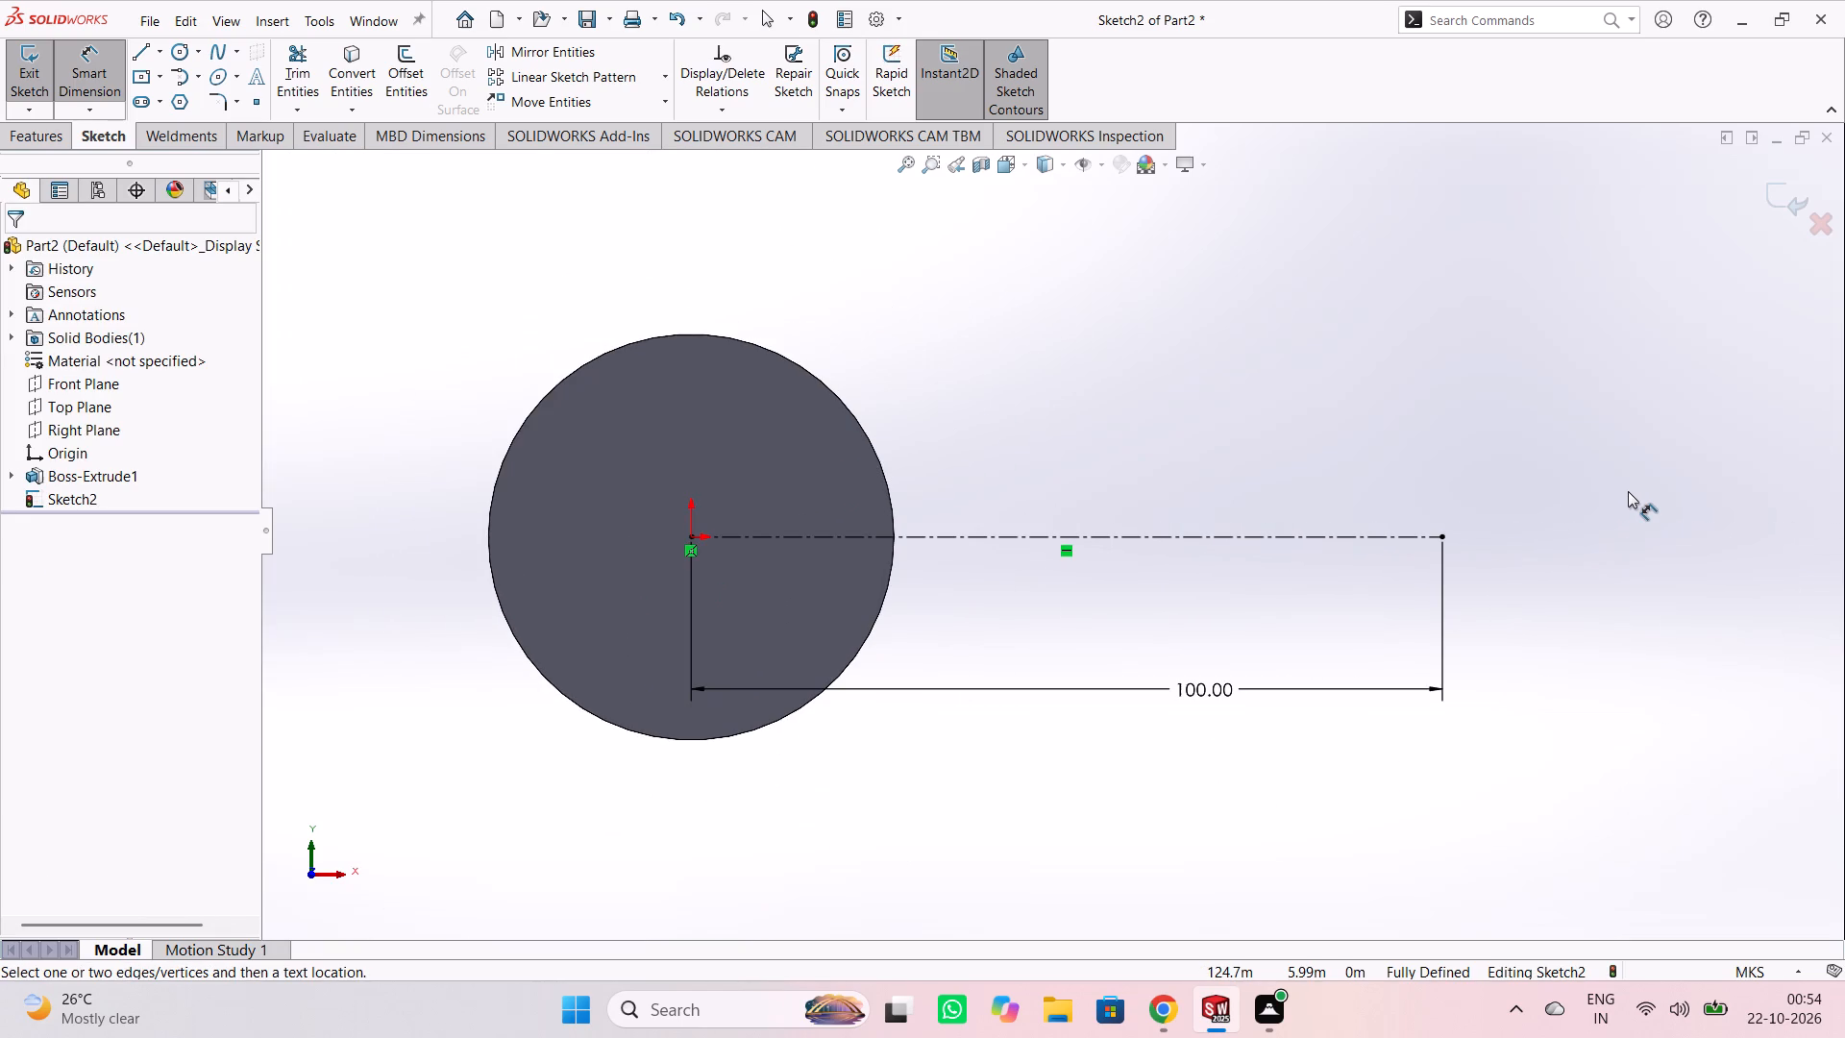
{"action": "scroll", "coordinate": [1628, 491], "scroll_direction": "down", "scroll_amount": 1}
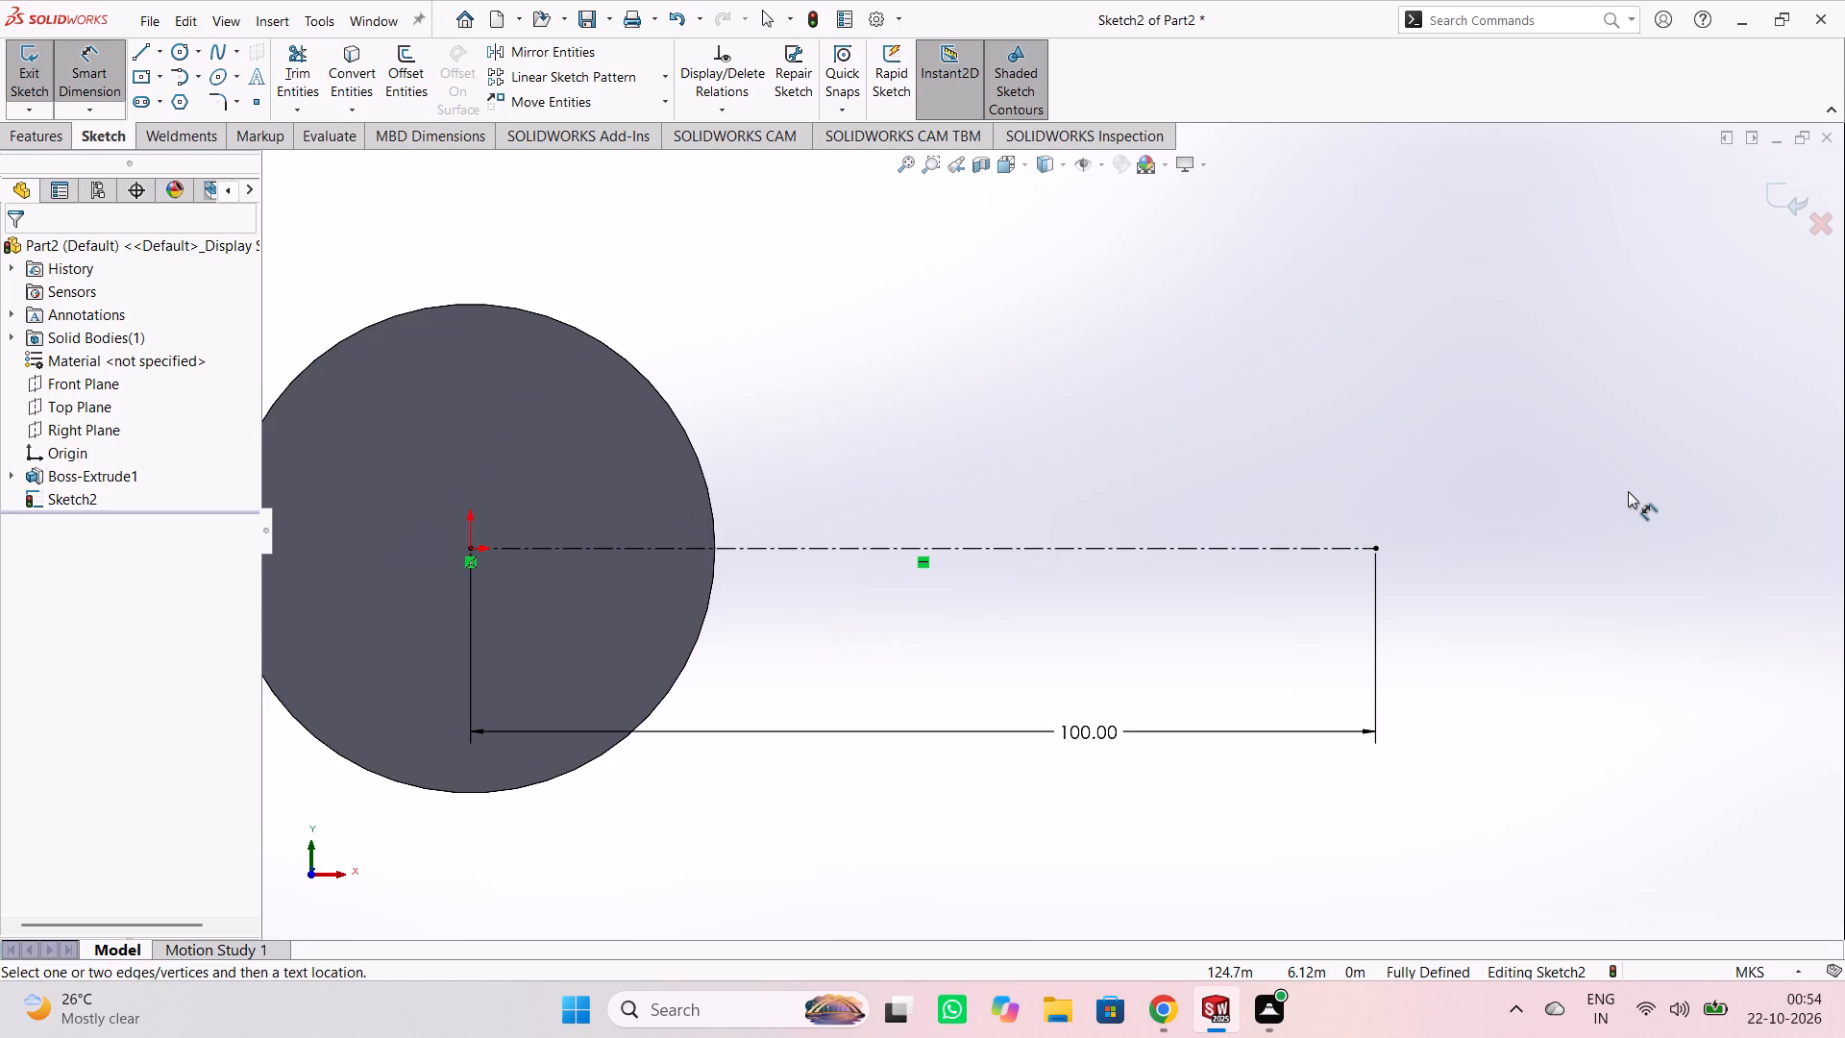
{"action": "key", "text": "Escape"}
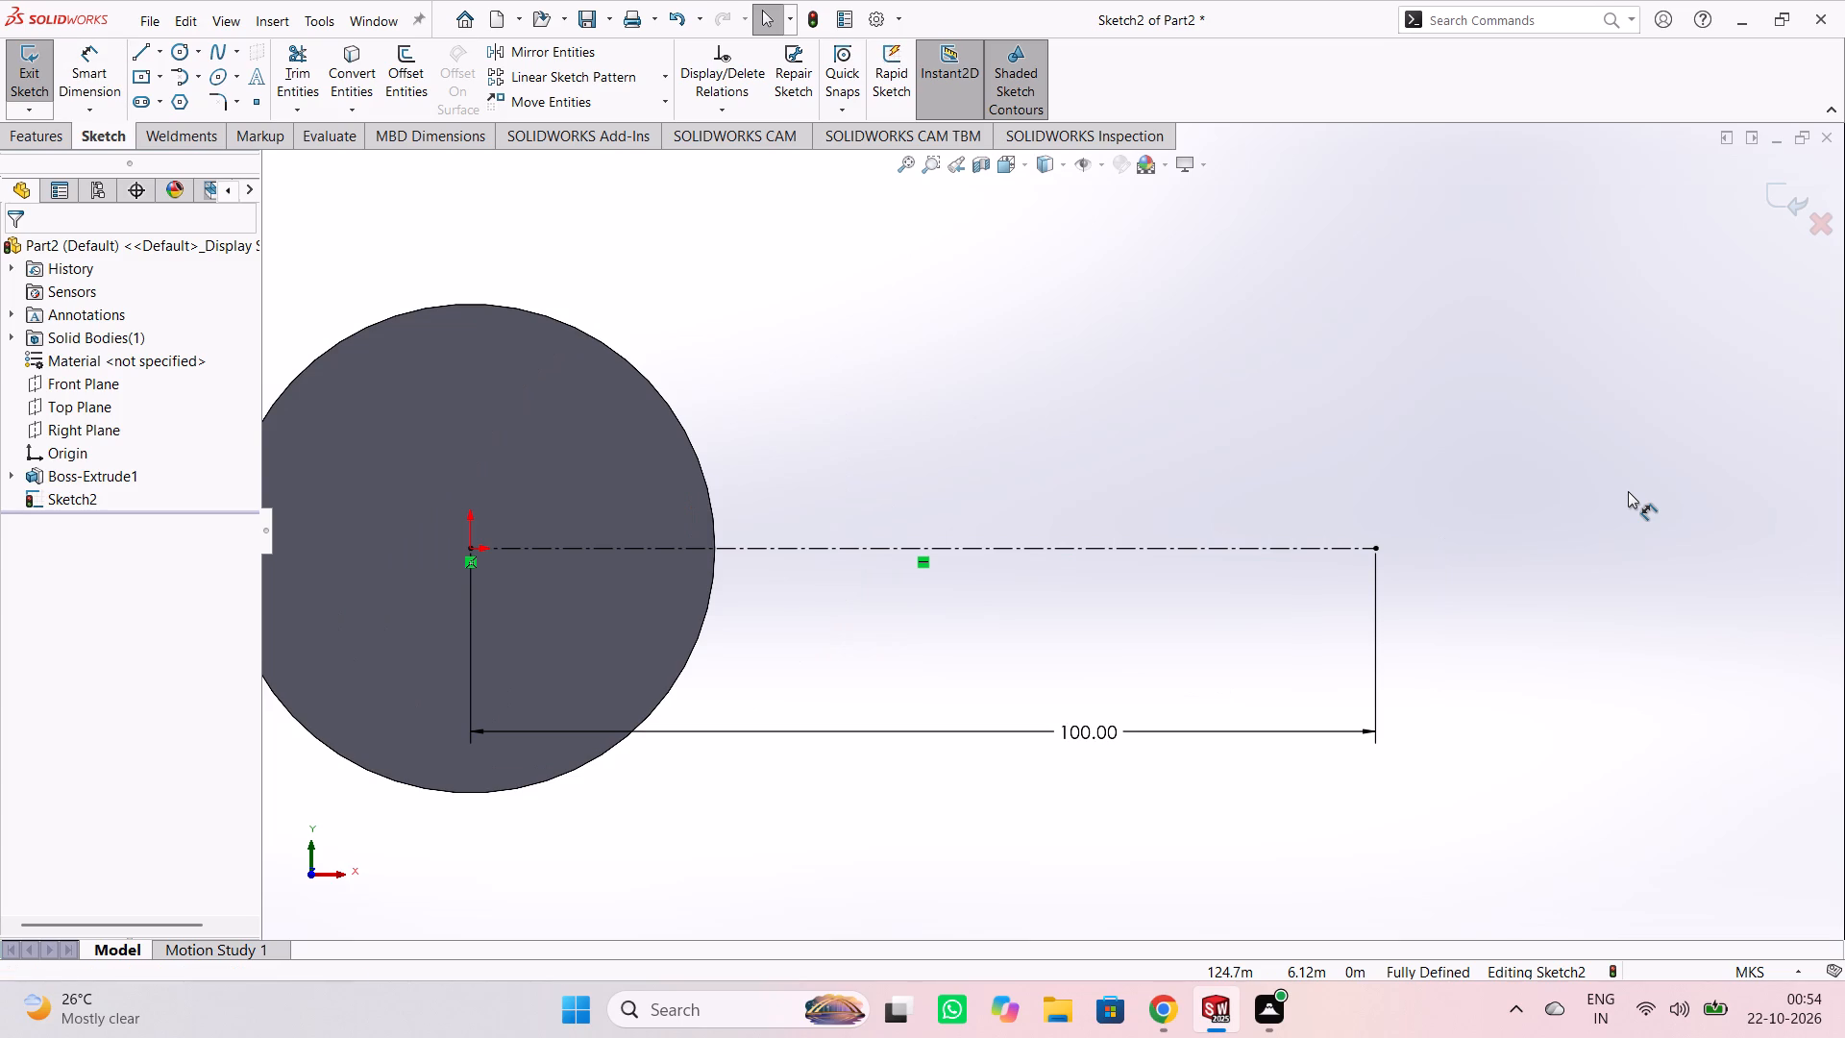
Draw a circle centred on the centerline's far endpoint with a radius of 57 m.
{"action": "left_click", "coordinate": [195, 49]}
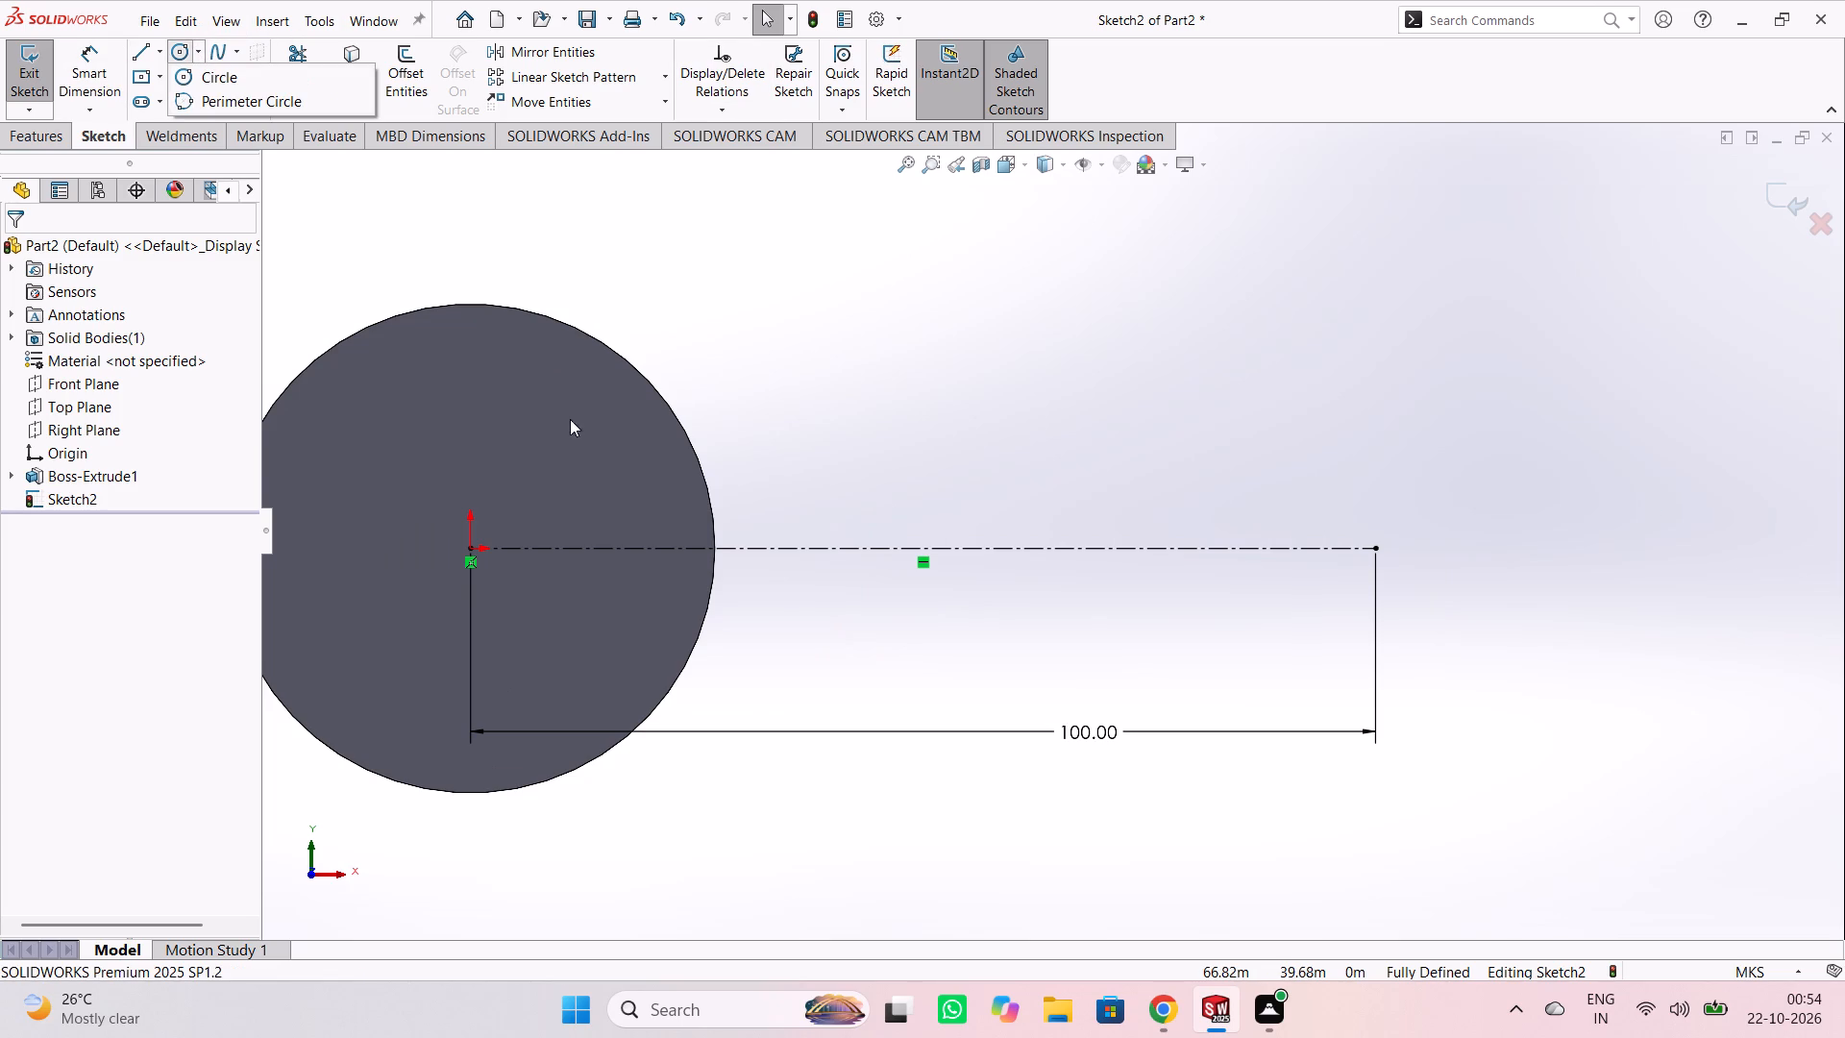
{"action": "left_click", "coordinate": [234, 77]}
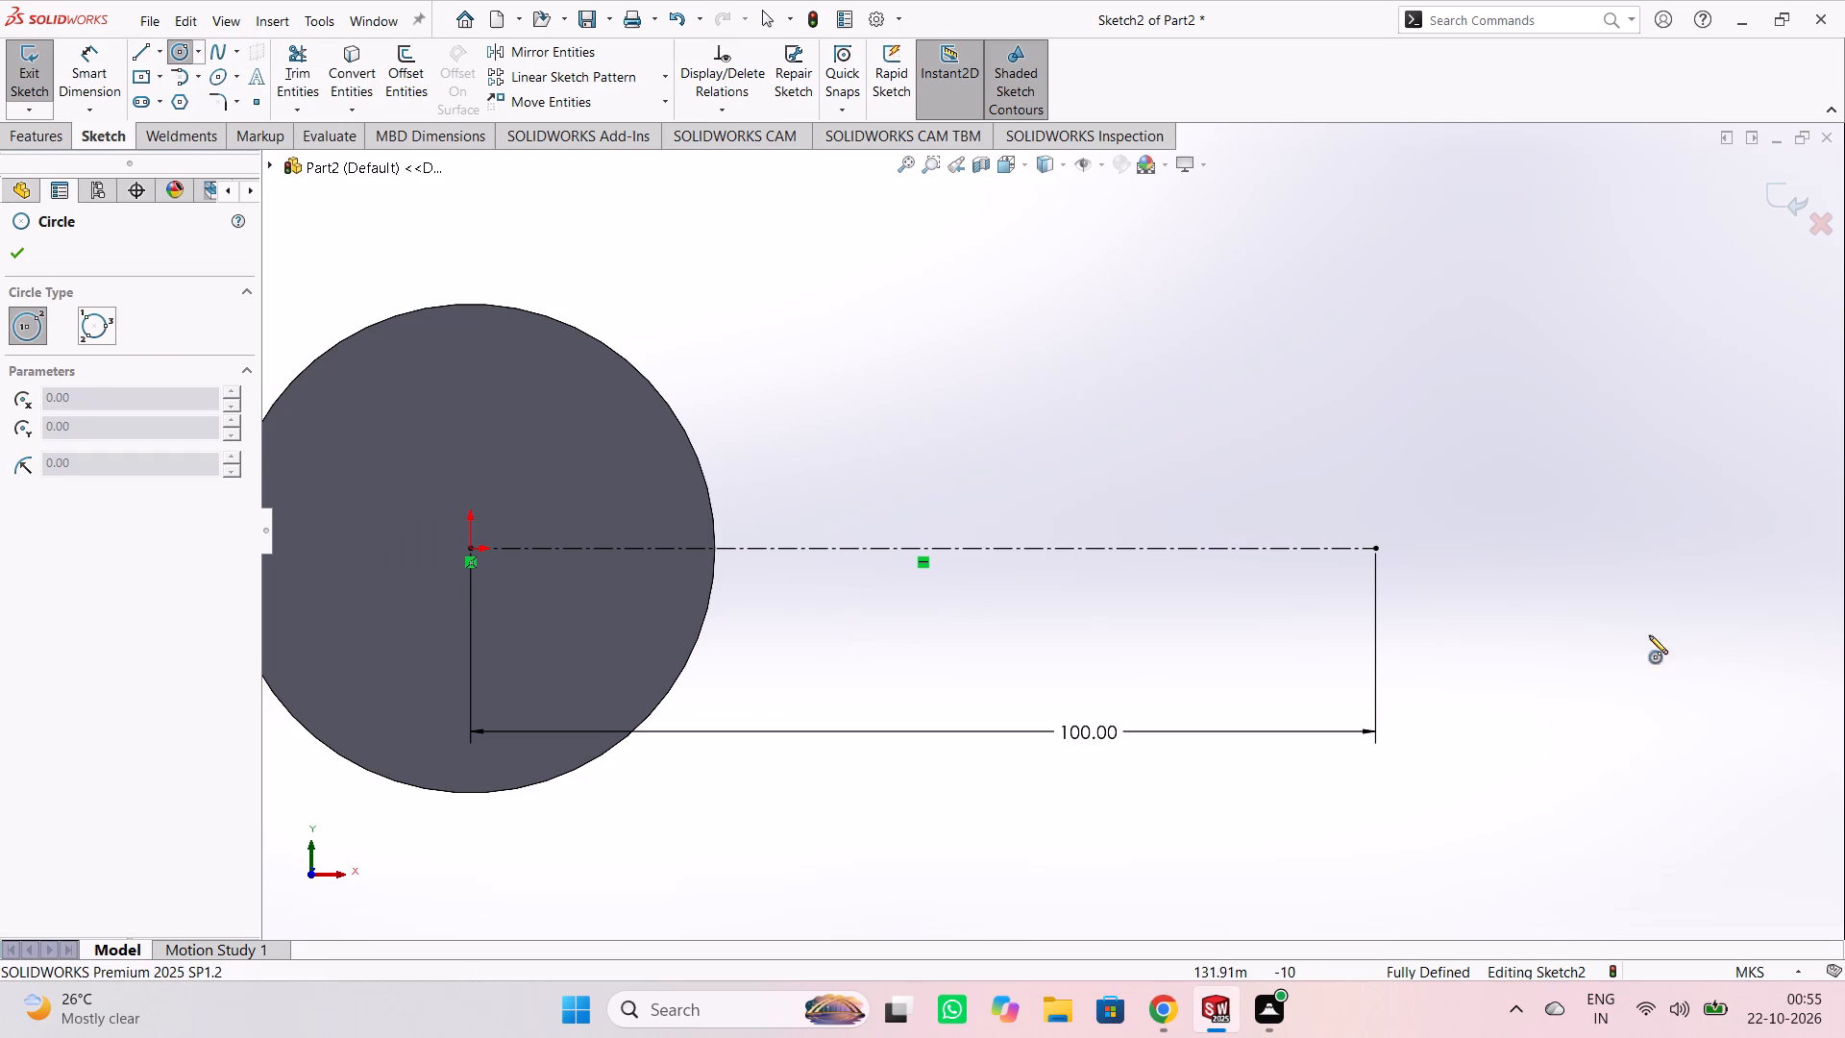
{"action": "left_click", "coordinate": [1376, 549]}
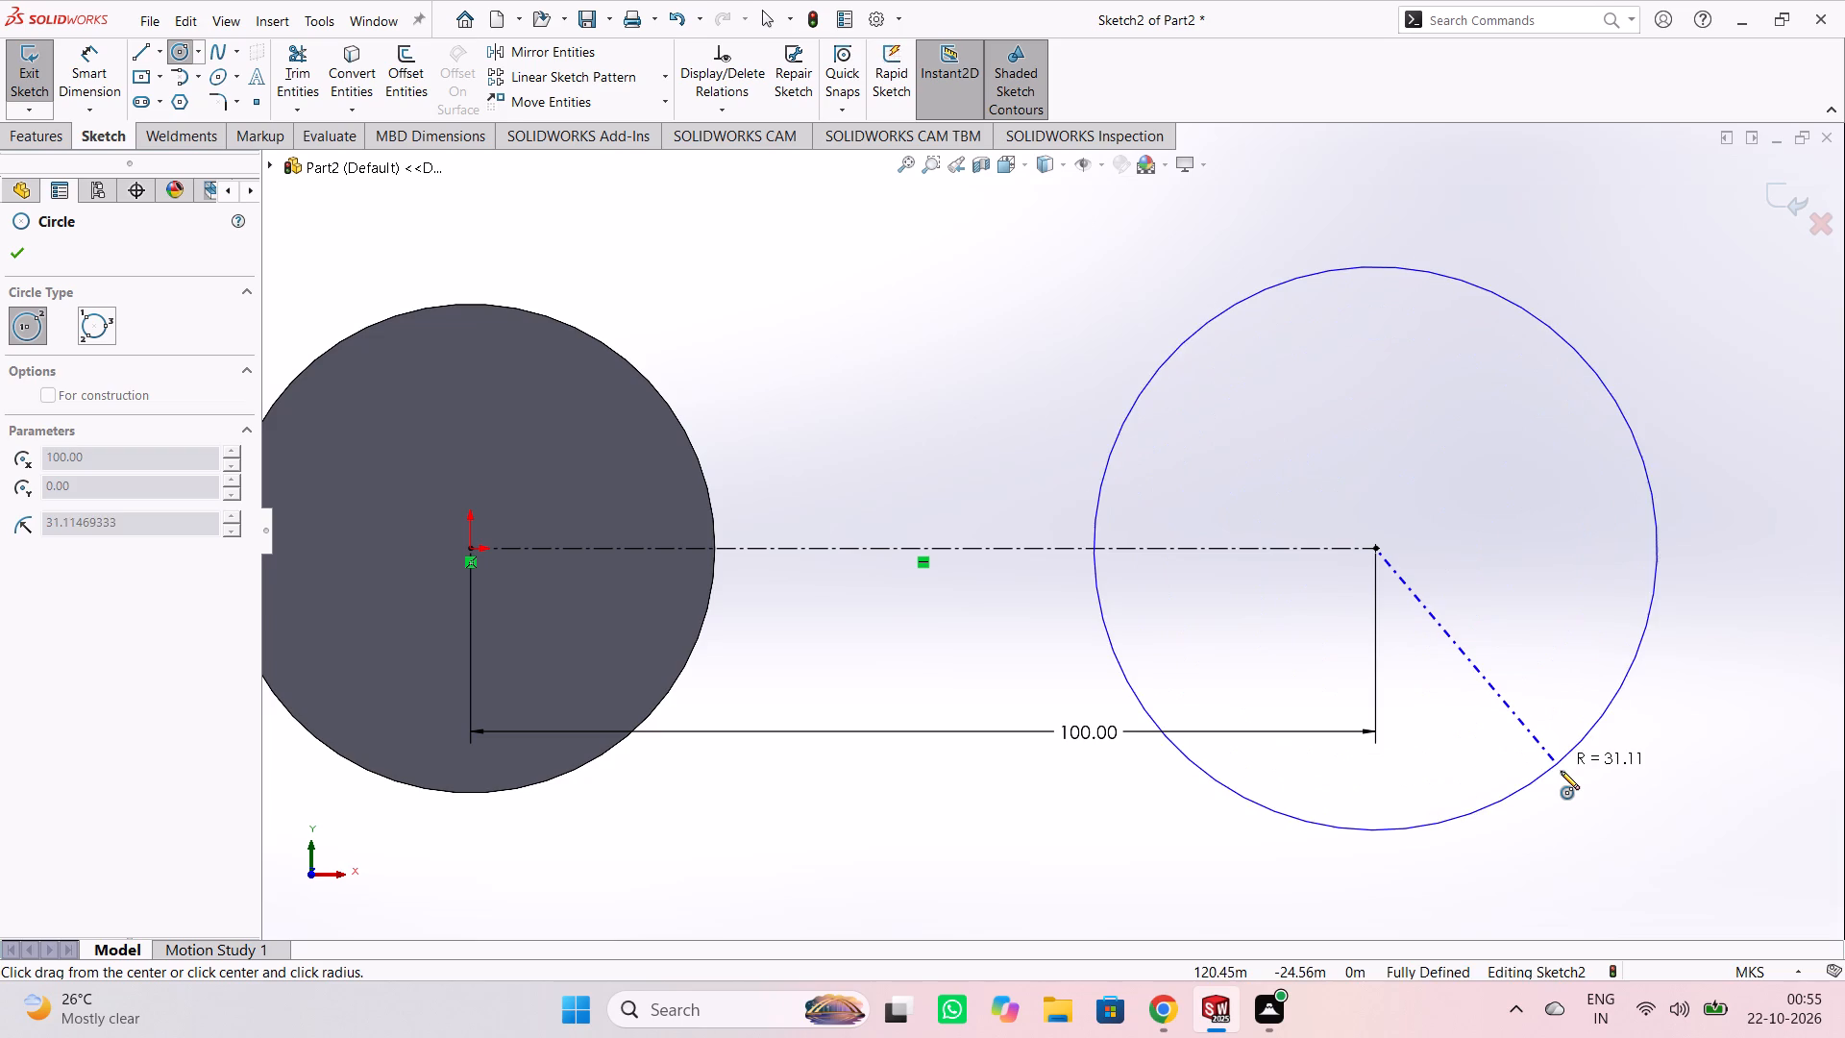
{"action": "left_click", "coordinate": [1556, 770]}
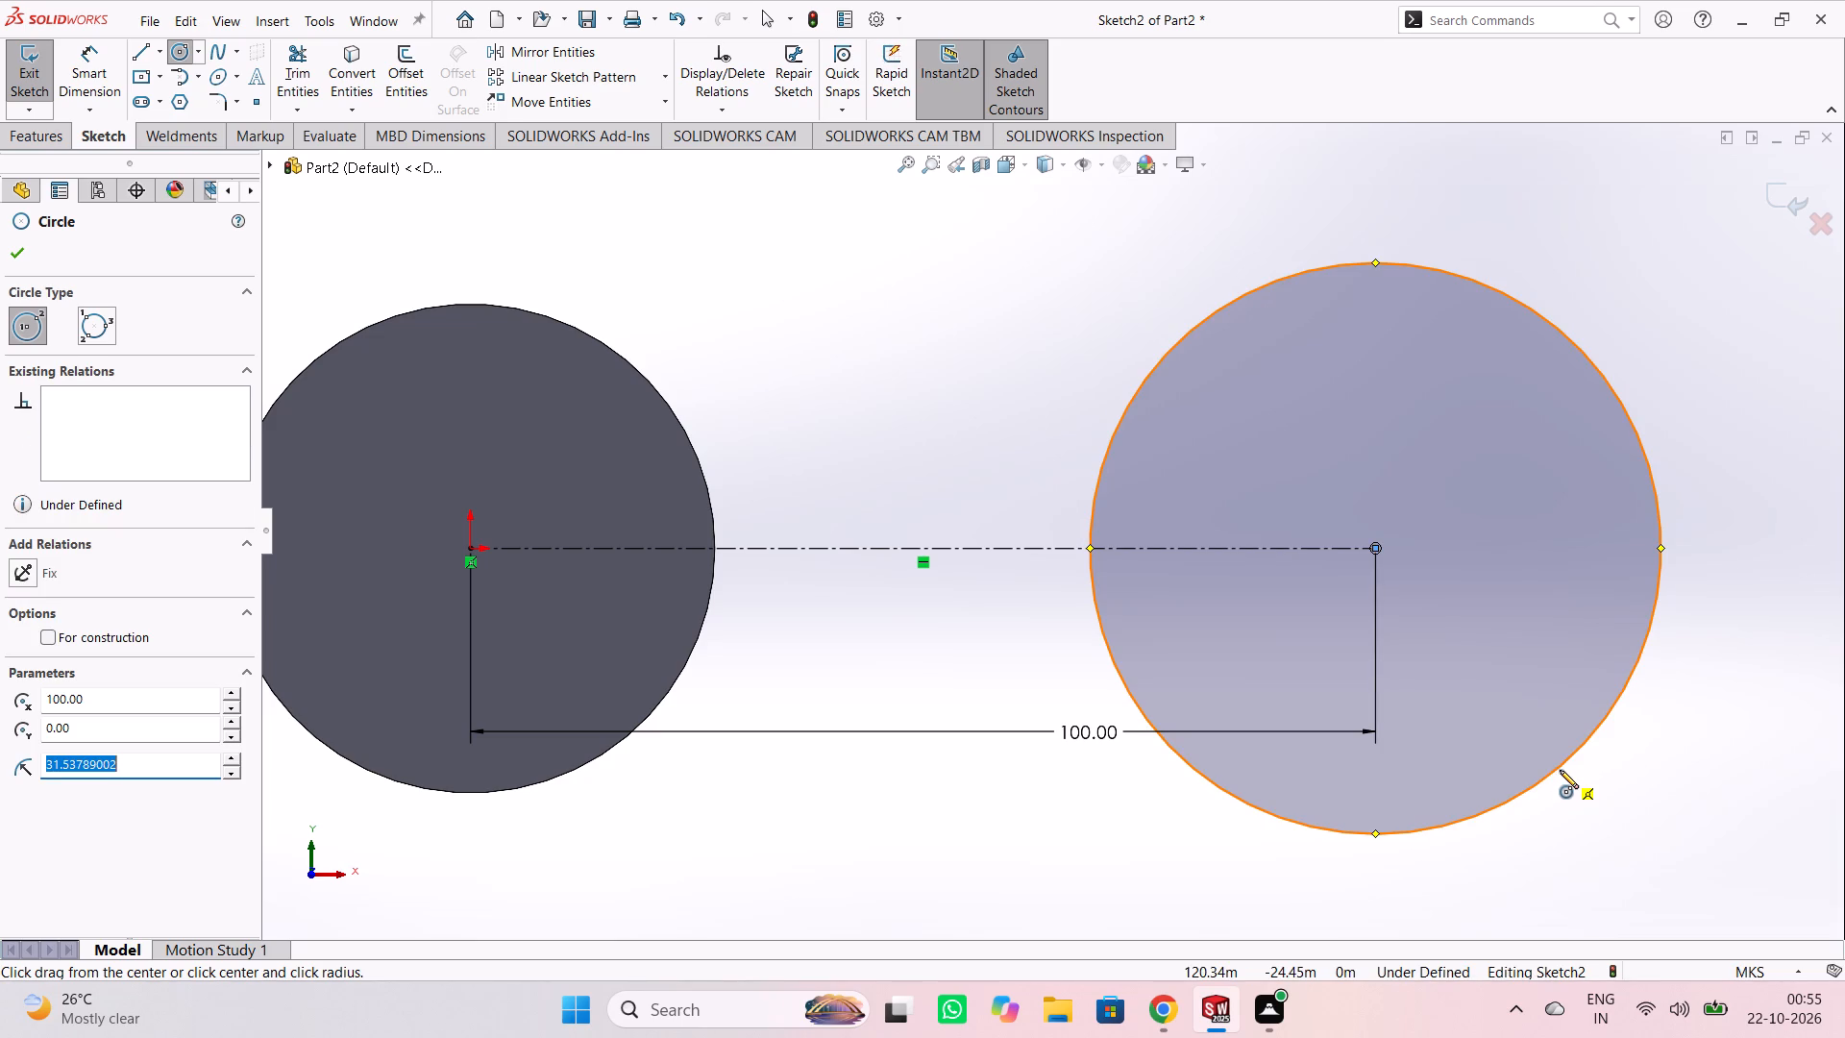
{"action": "type", "text": "57"}
{"action": "key", "text": "Return"}
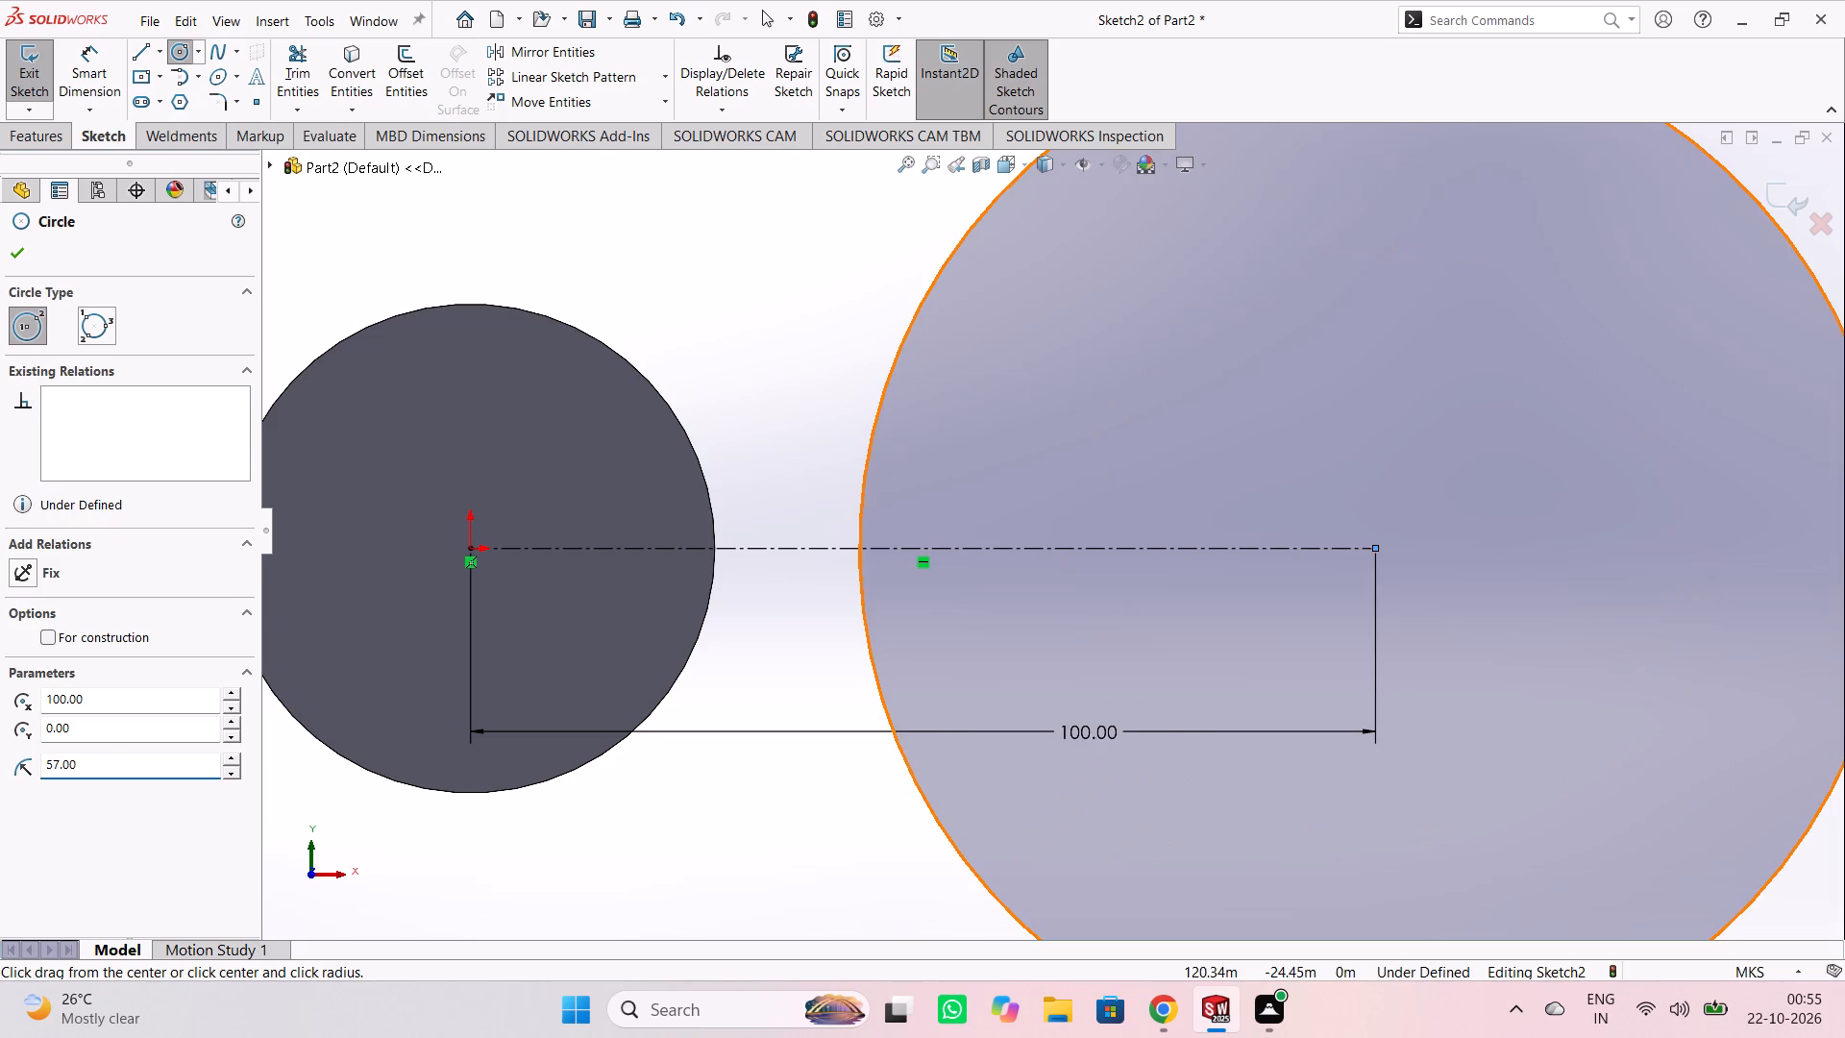
{"action": "left_click", "coordinate": [20, 265]}
Draw a slanted line about 86 m long from the uppermost point of the cylinder's edge to the upper side of the large circle.
{"action": "scroll", "coordinate": [721, 296], "scroll_direction": "down", "scroll_amount": 2}
{"action": "scroll", "coordinate": [794, 311], "scroll_direction": "up", "scroll_amount": 5}
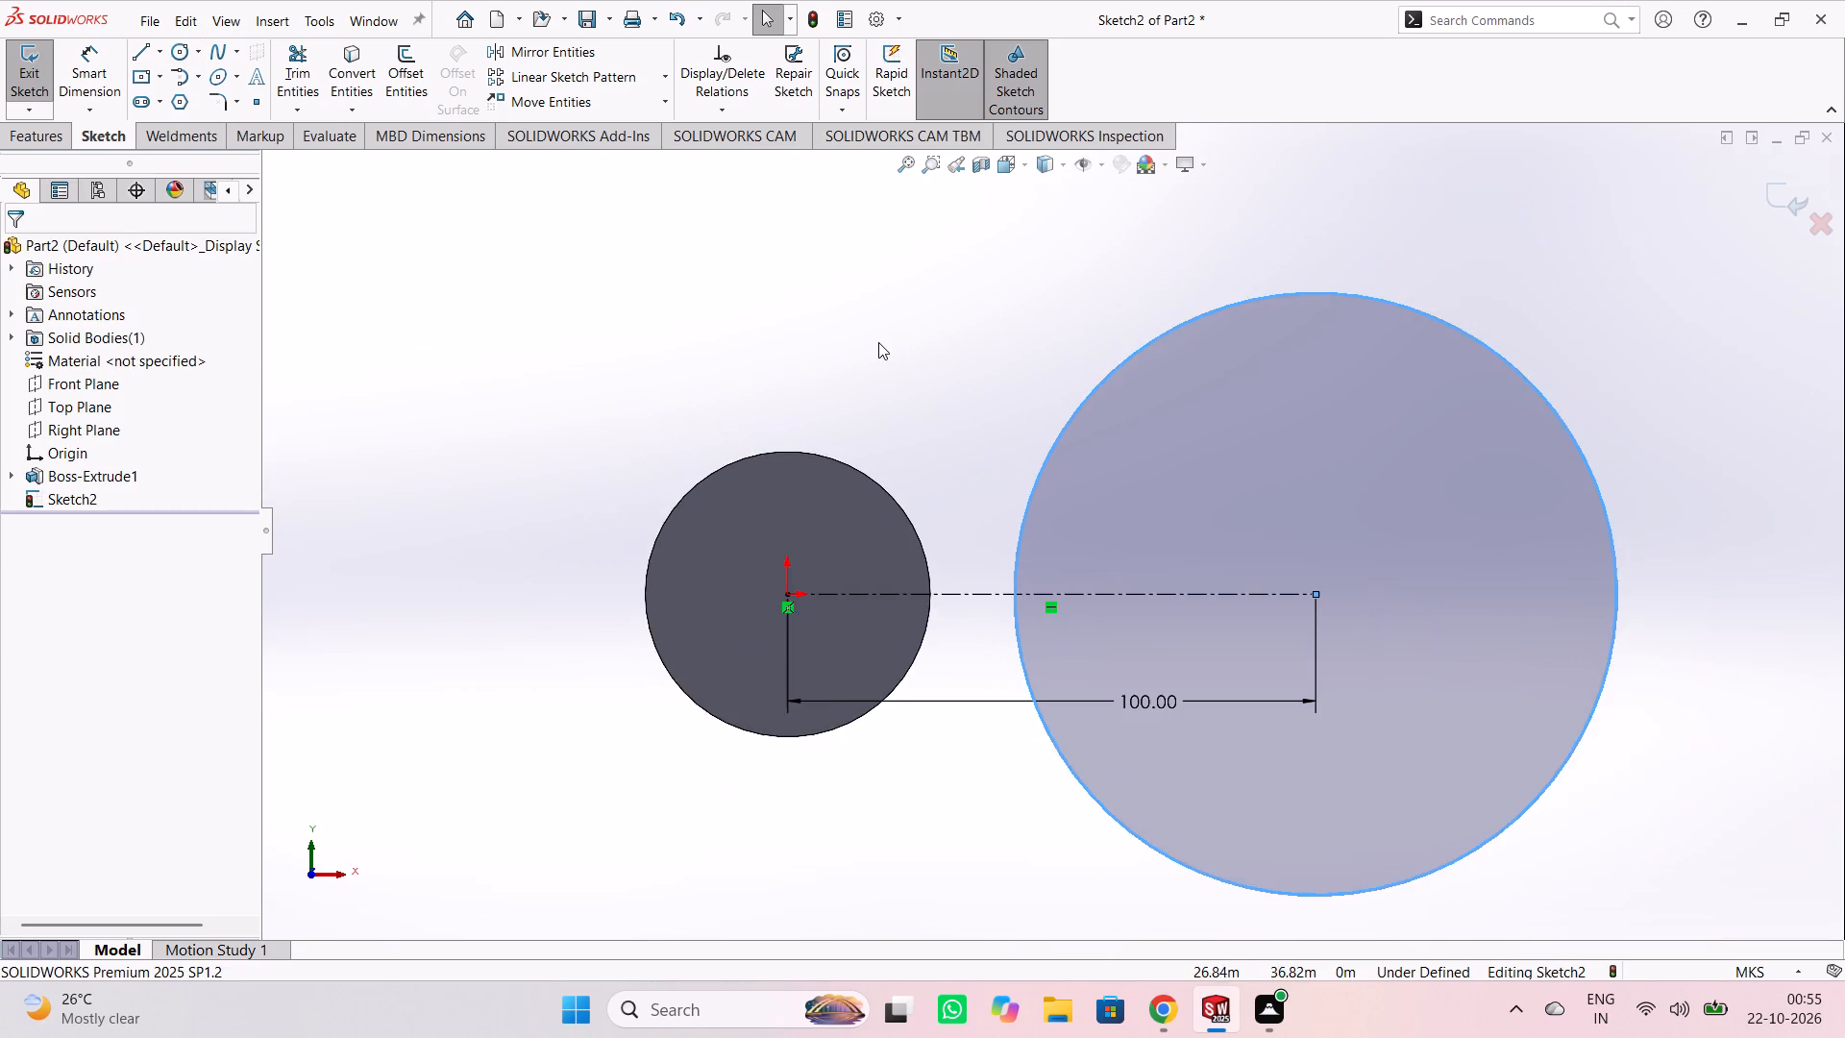
{"action": "scroll", "coordinate": [1057, 391], "scroll_direction": "up", "scroll_amount": 1}
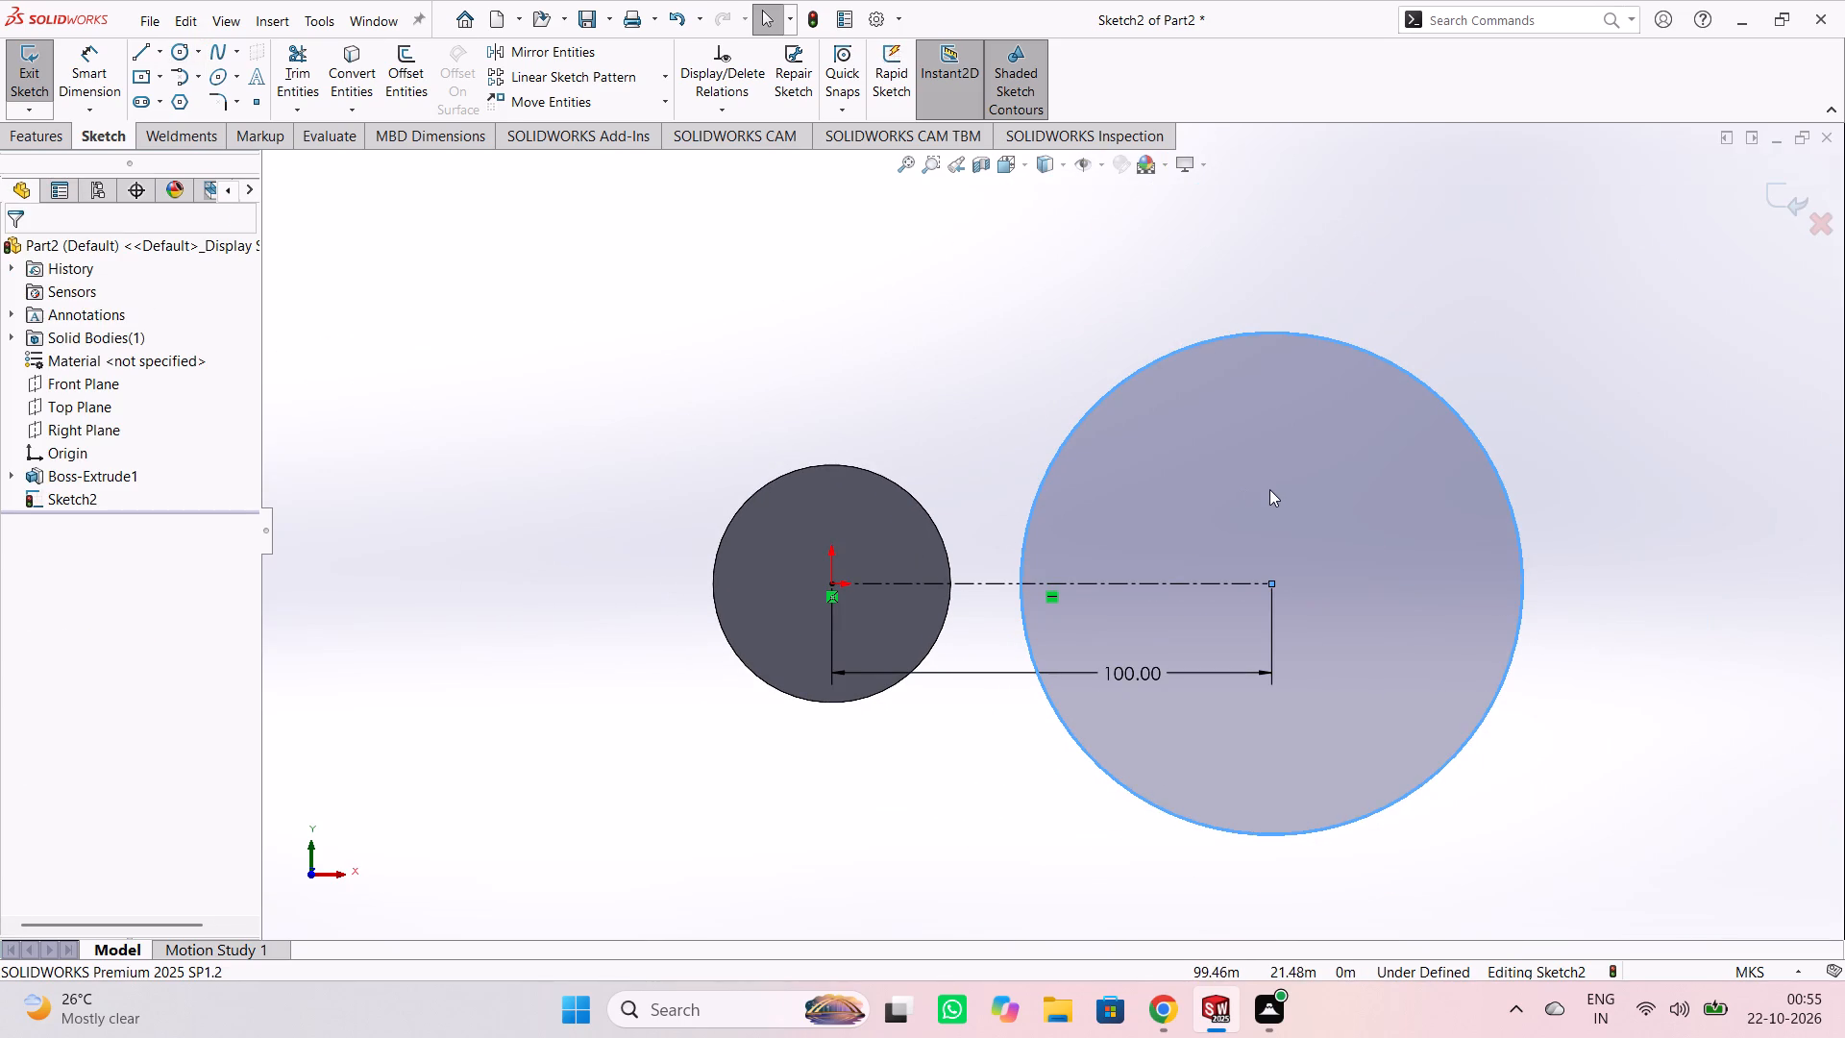
{"action": "scroll", "coordinate": [1269, 489], "scroll_direction": "up", "scroll_amount": 2}
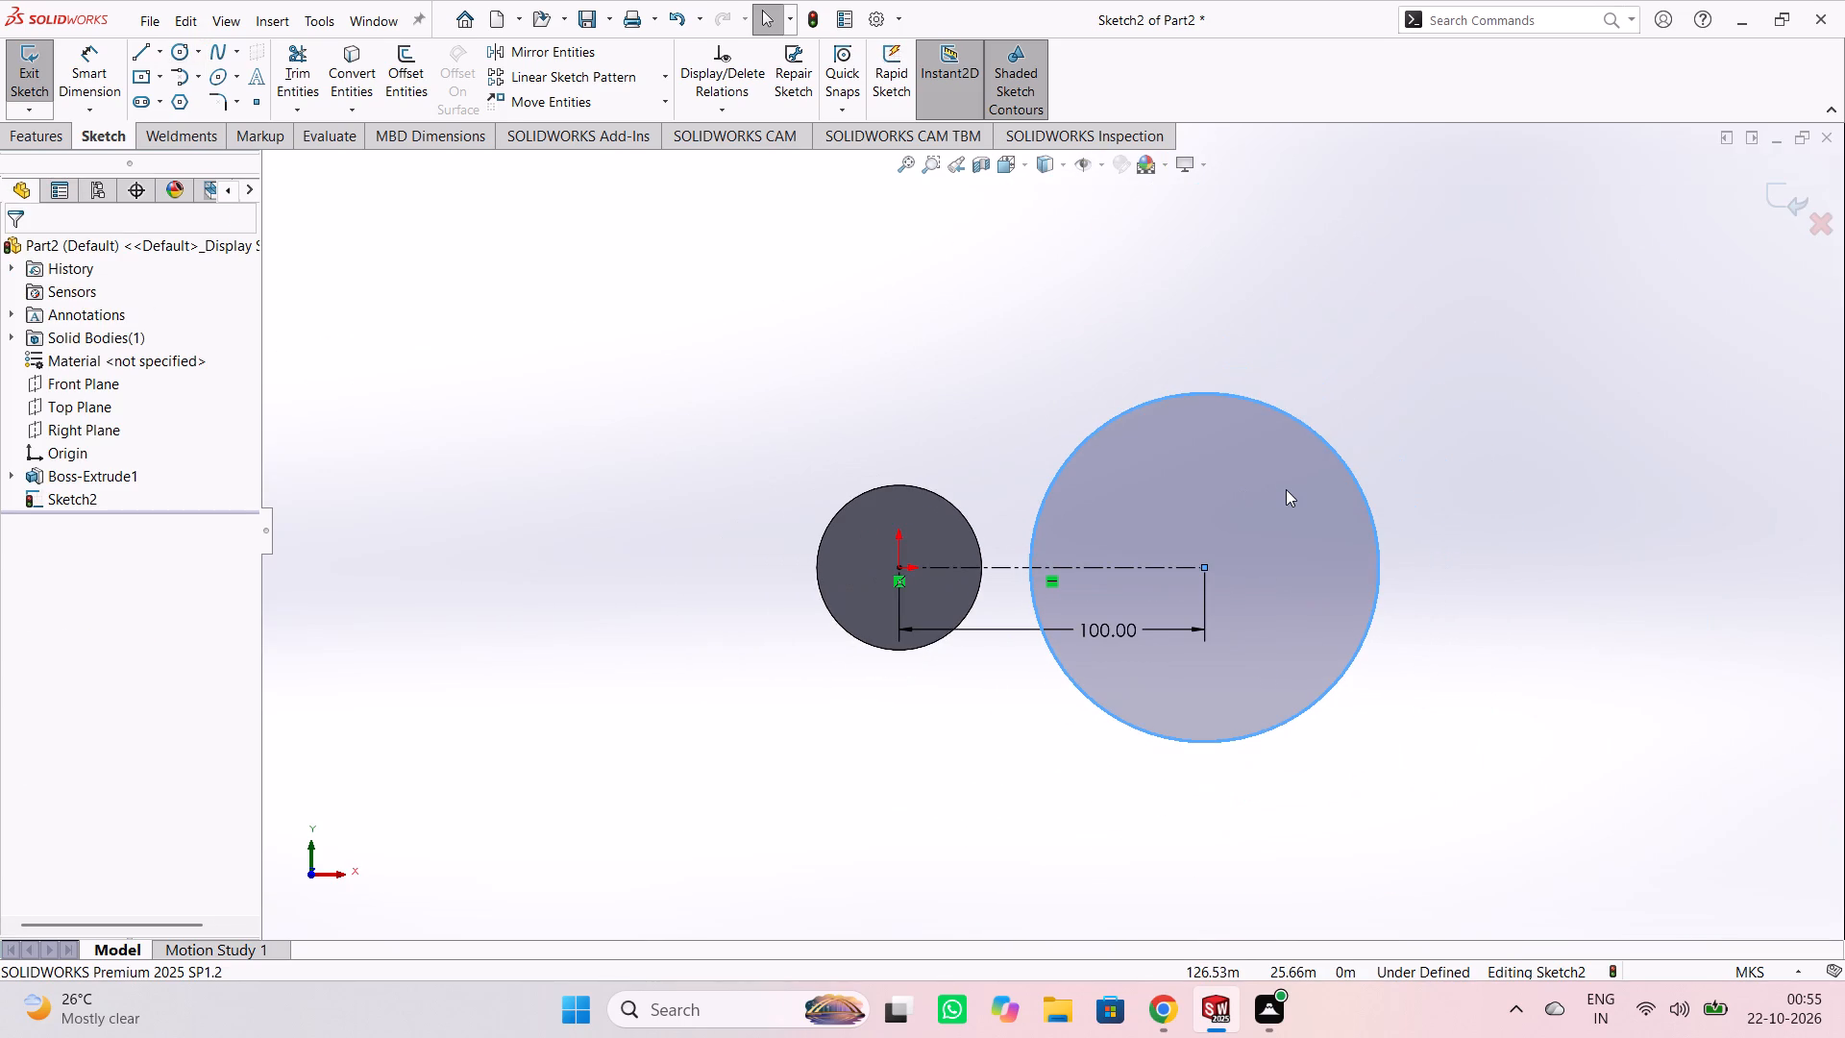
{"action": "scroll", "coordinate": [1286, 489], "scroll_direction": "up", "scroll_amount": 1}
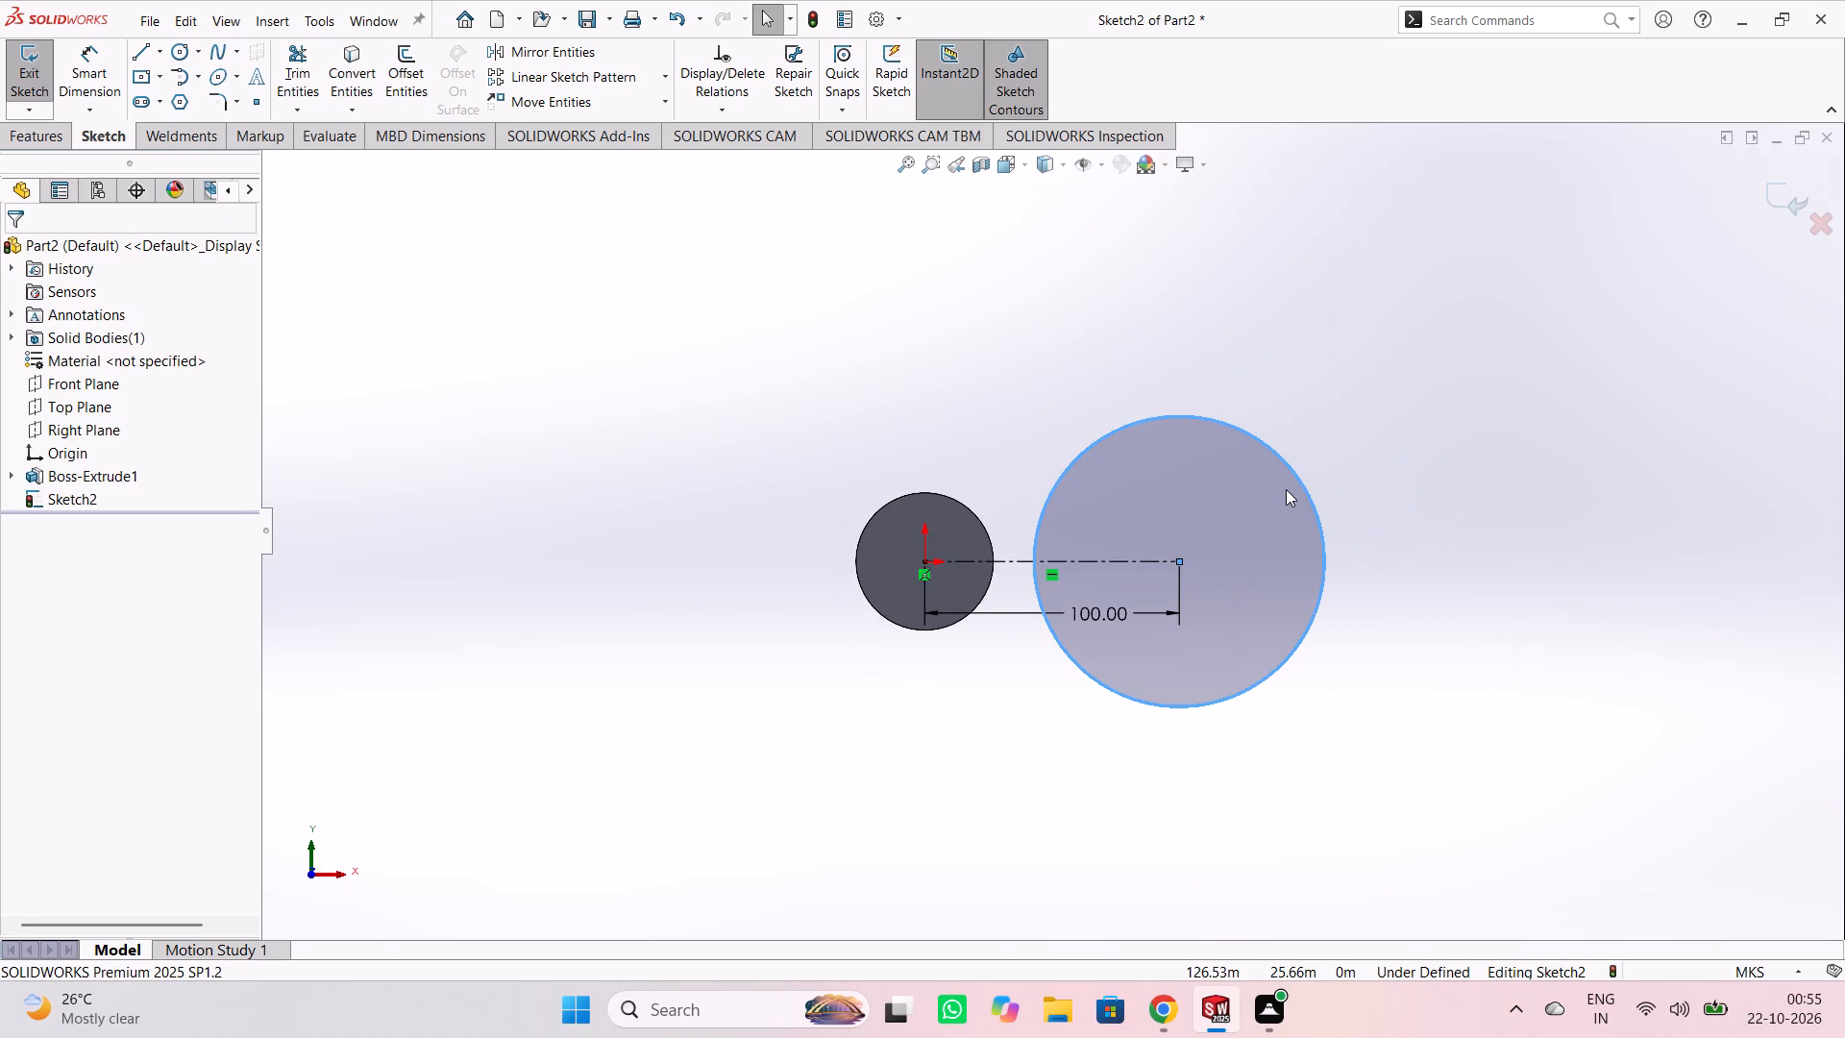
{"action": "scroll", "coordinate": [1277, 460], "scroll_direction": "down", "scroll_amount": 1}
{"action": "scroll", "coordinate": [1277, 460], "scroll_direction": "up", "scroll_amount": 1}
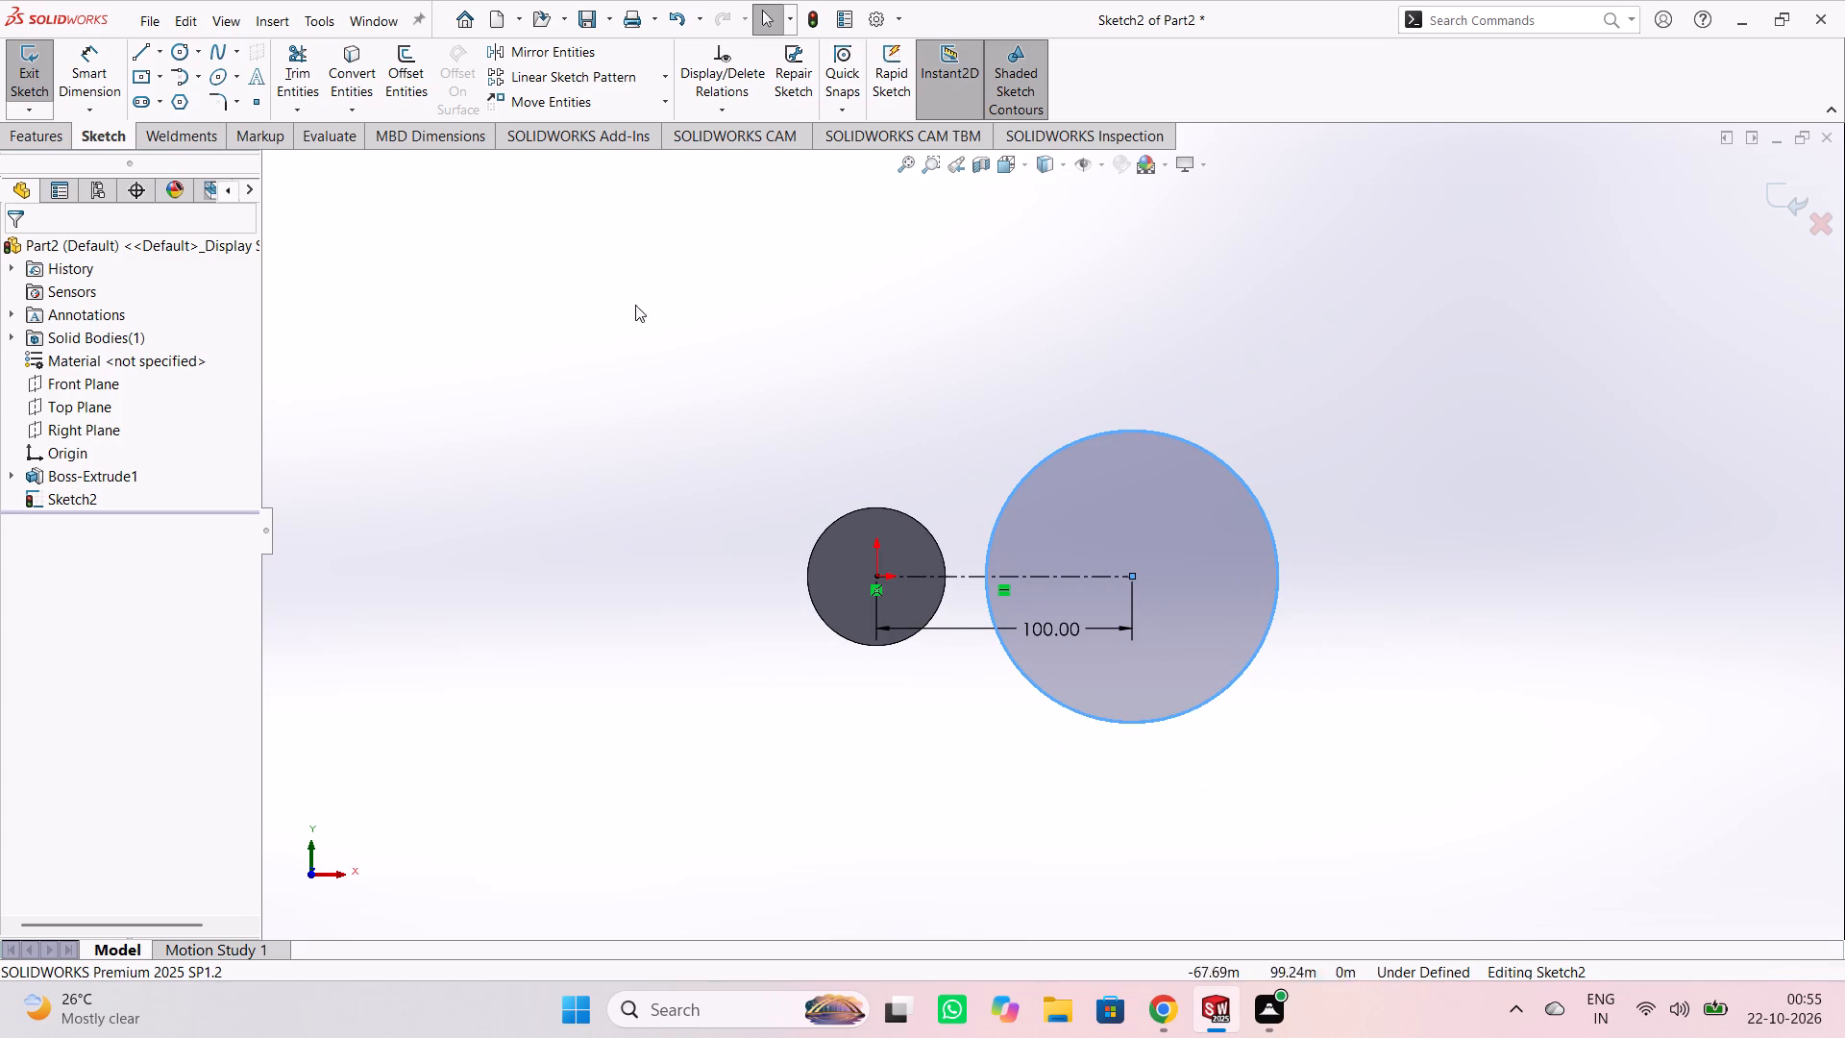
{"action": "left_click", "coordinate": [143, 55]}
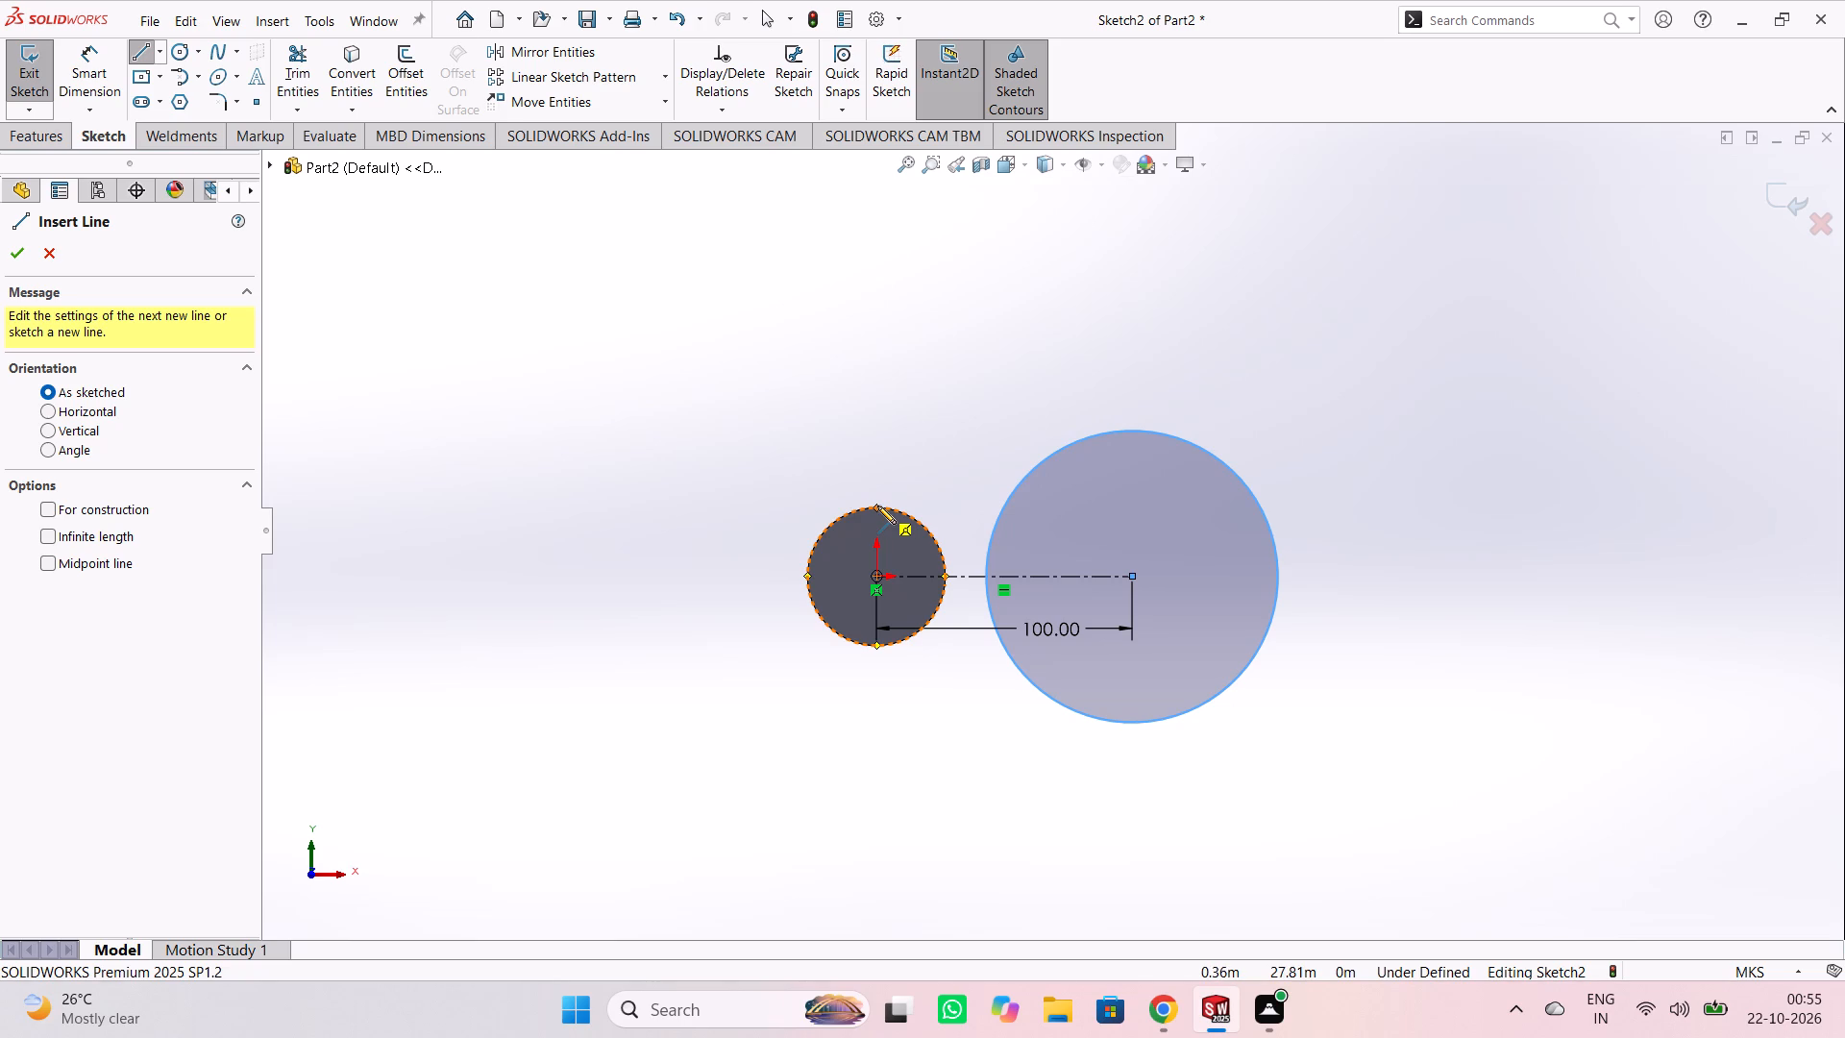
{"action": "scroll", "coordinate": [864, 503], "scroll_direction": "up", "scroll_amount": 3}
{"action": "scroll", "coordinate": [927, 493], "scroll_direction": "down", "scroll_amount": 3}
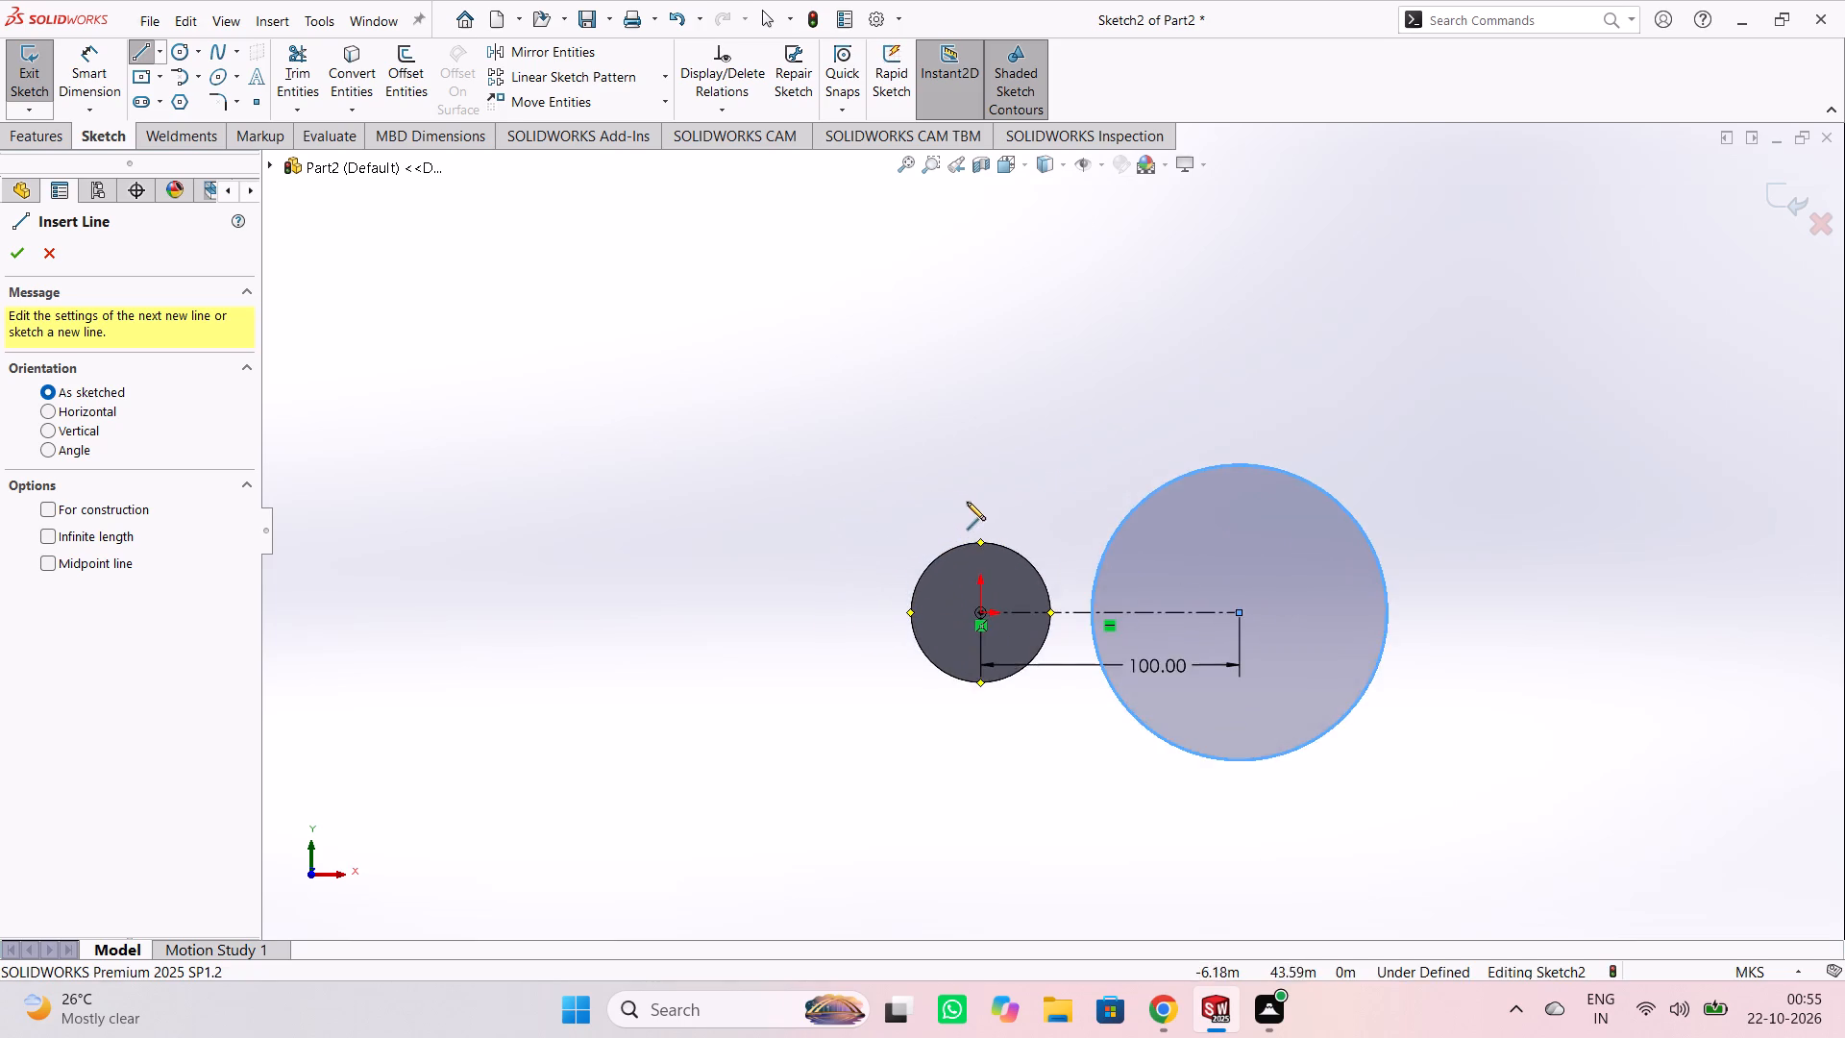
{"action": "scroll", "coordinate": [975, 516], "scroll_direction": "down", "scroll_amount": 7}
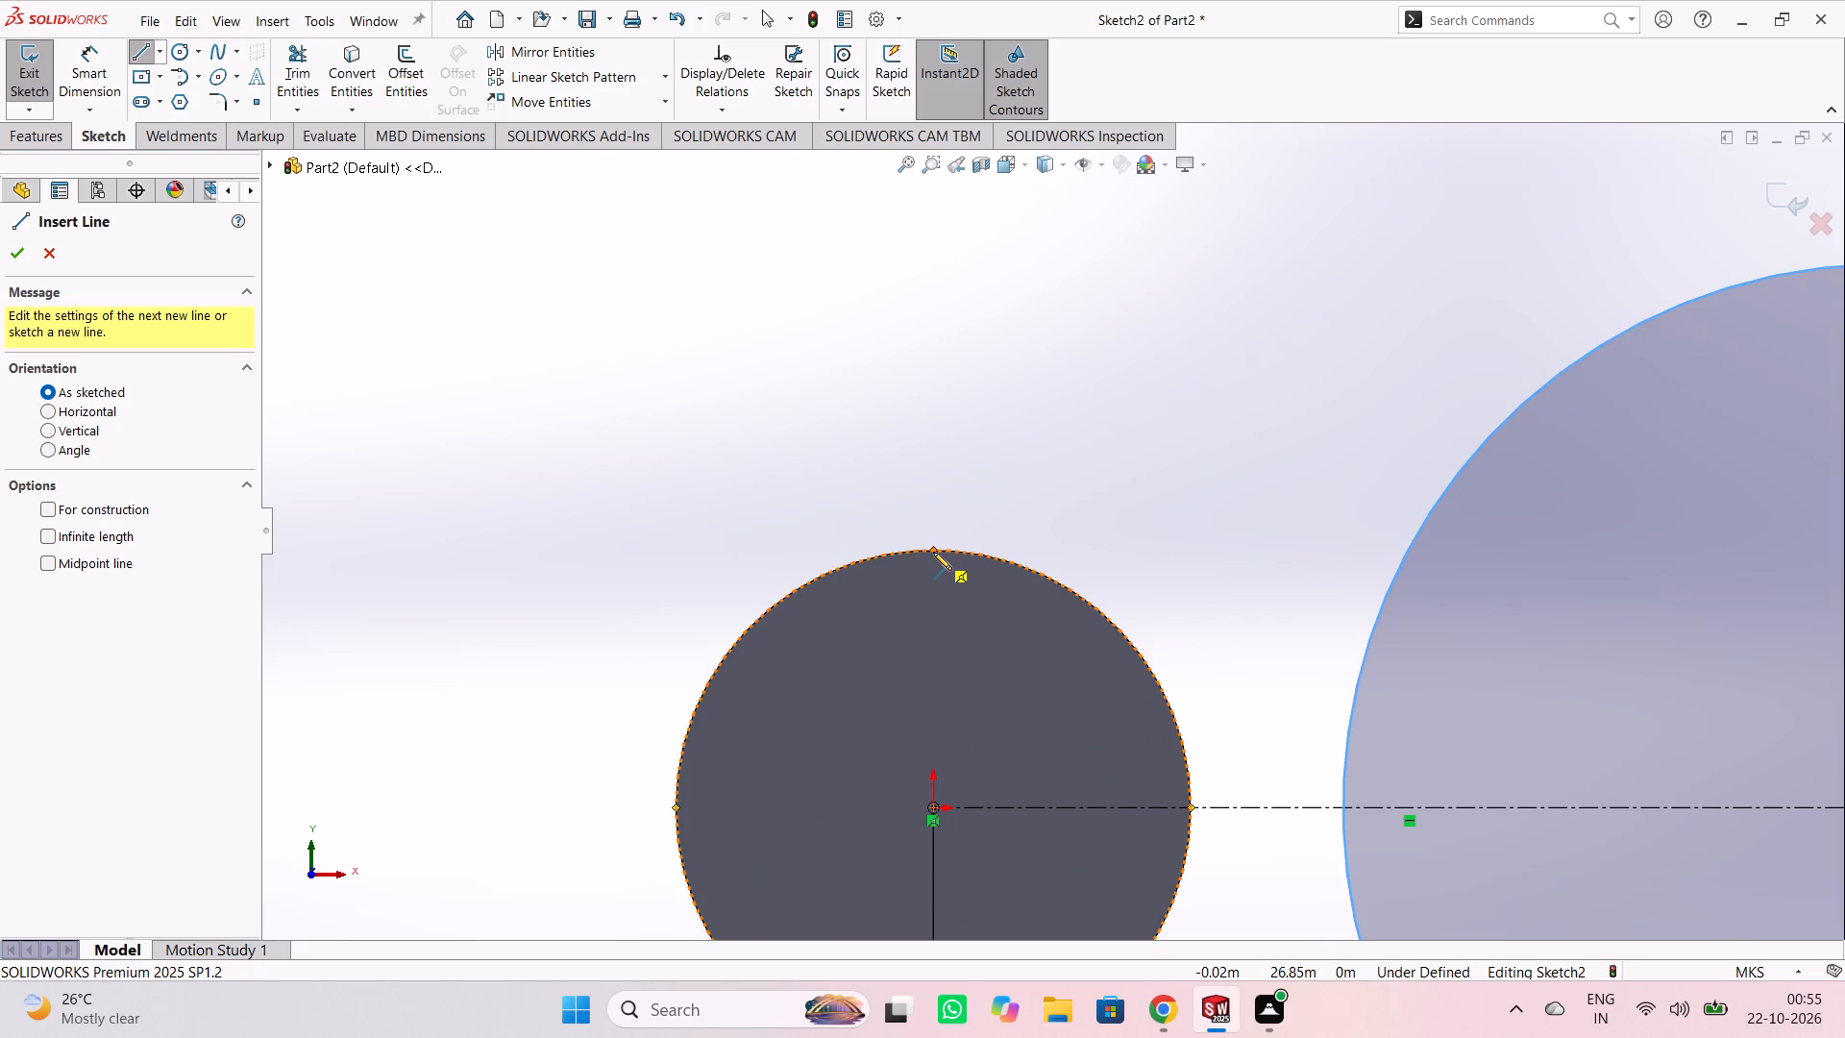
{"action": "left_click", "coordinate": [933, 552]}
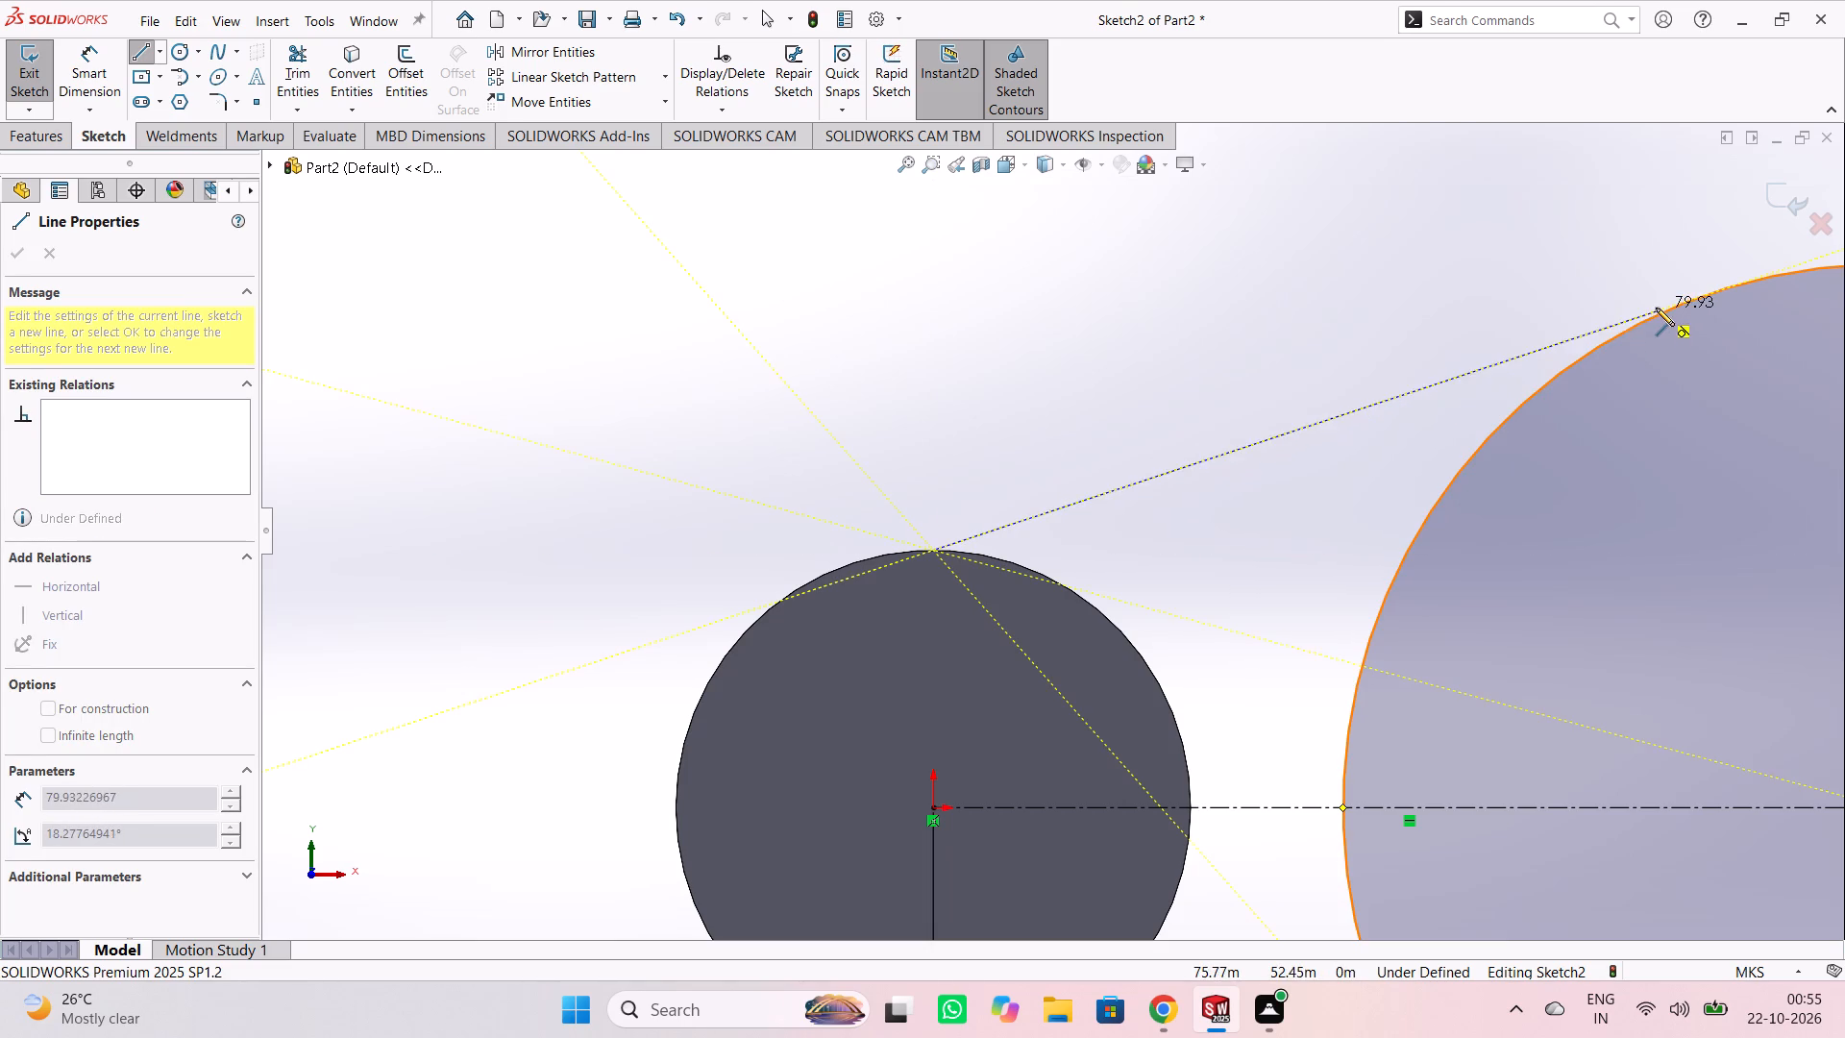
{"action": "scroll", "coordinate": [1674, 270], "scroll_direction": "down", "scroll_amount": 2}
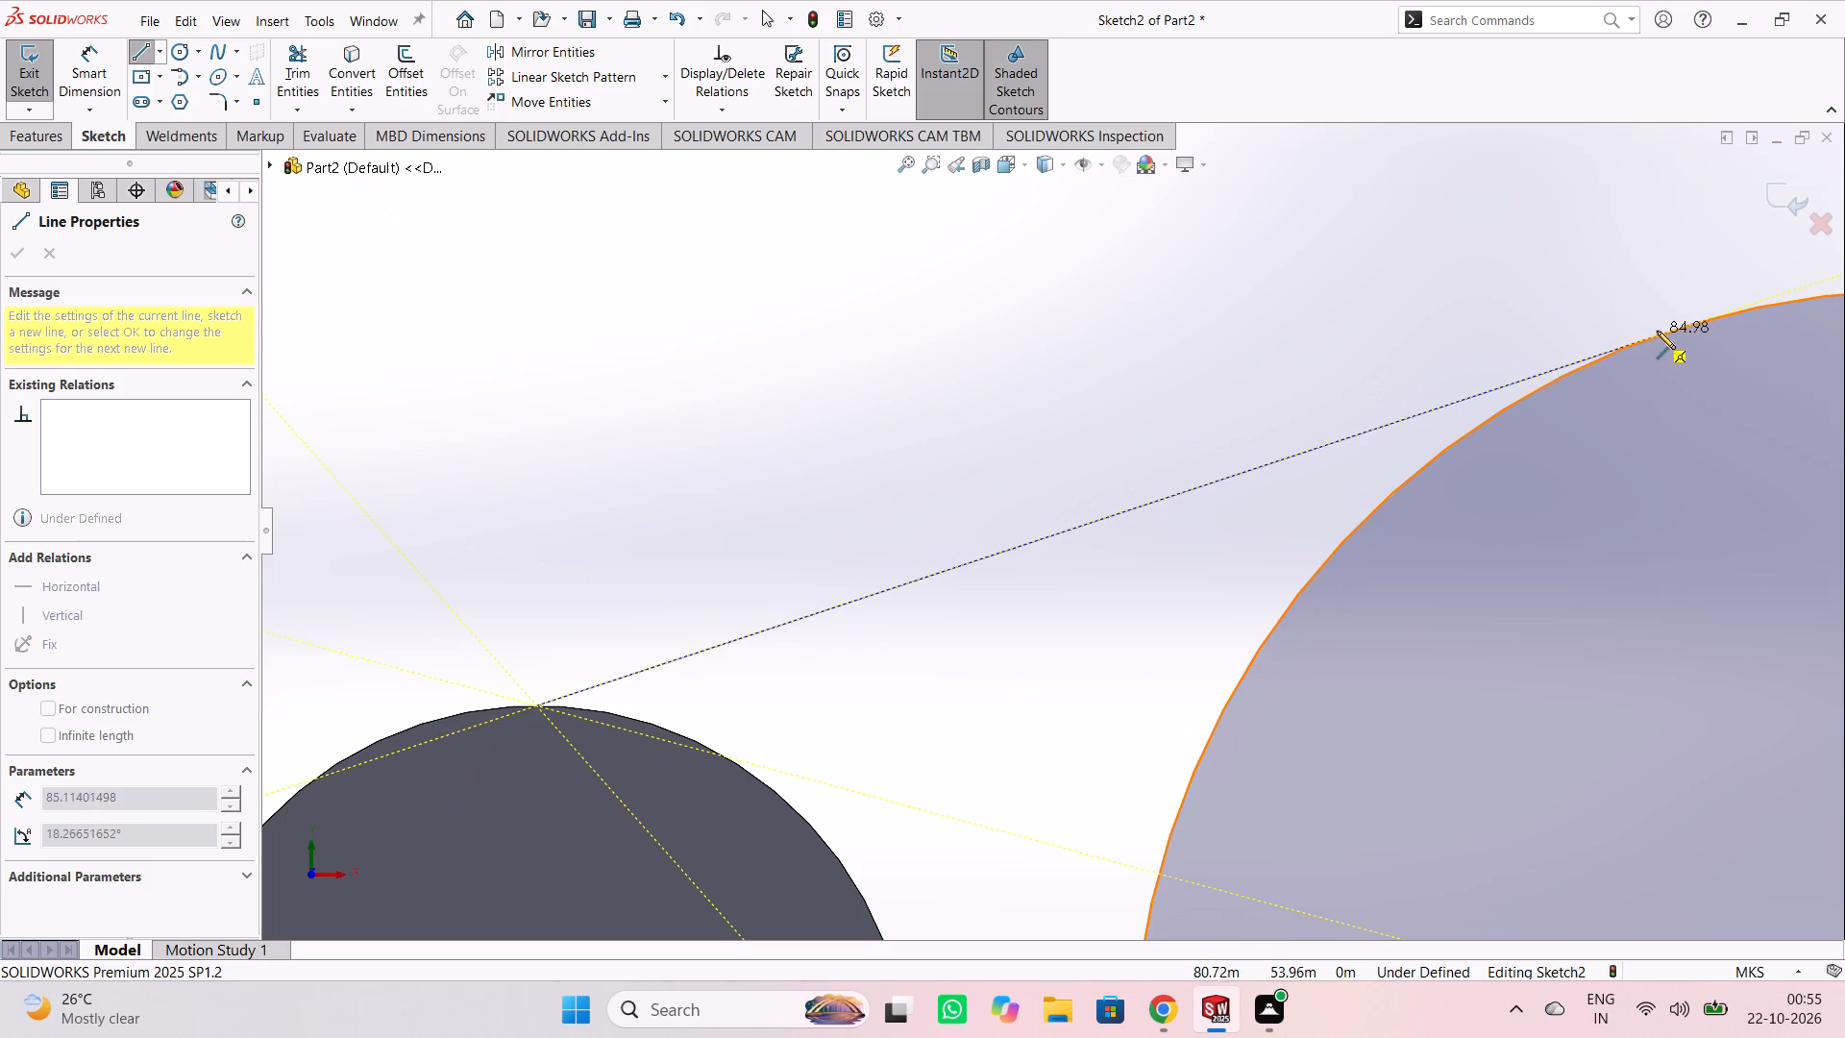
{"action": "left_click", "coordinate": [1661, 331]}
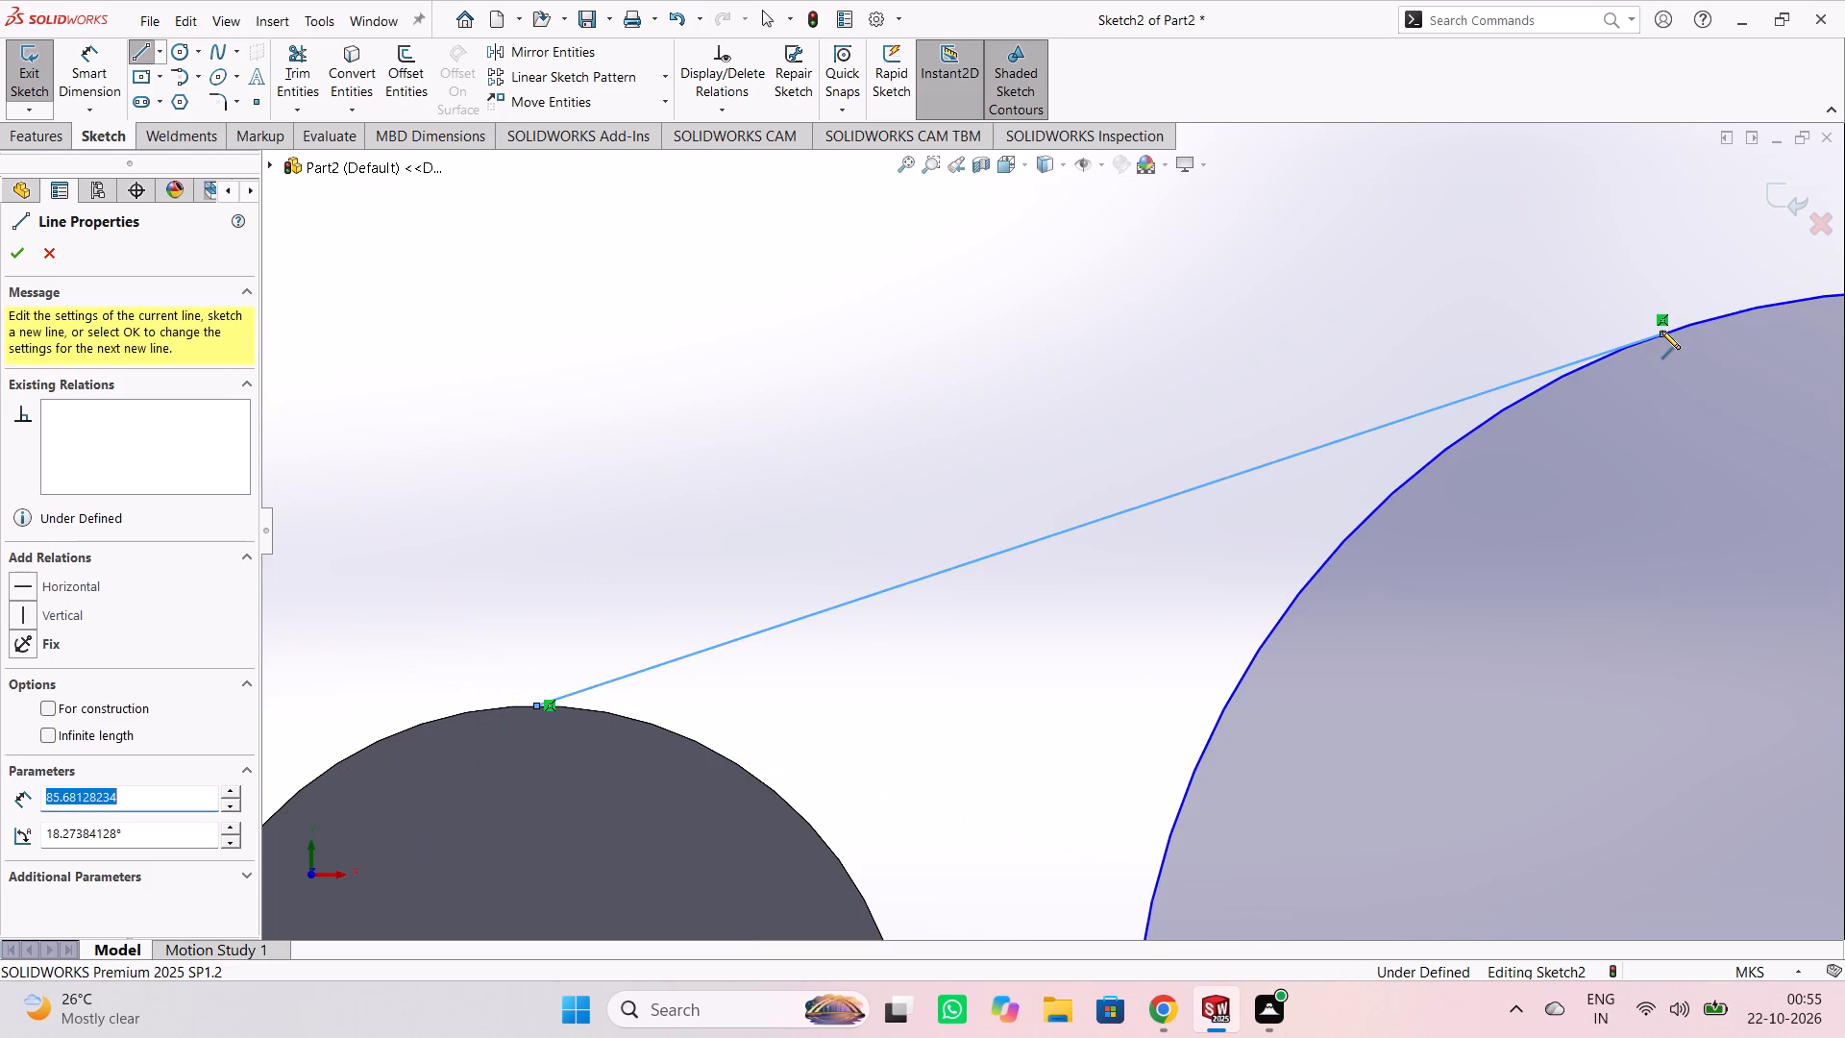
{"action": "key", "text": "Escape"}
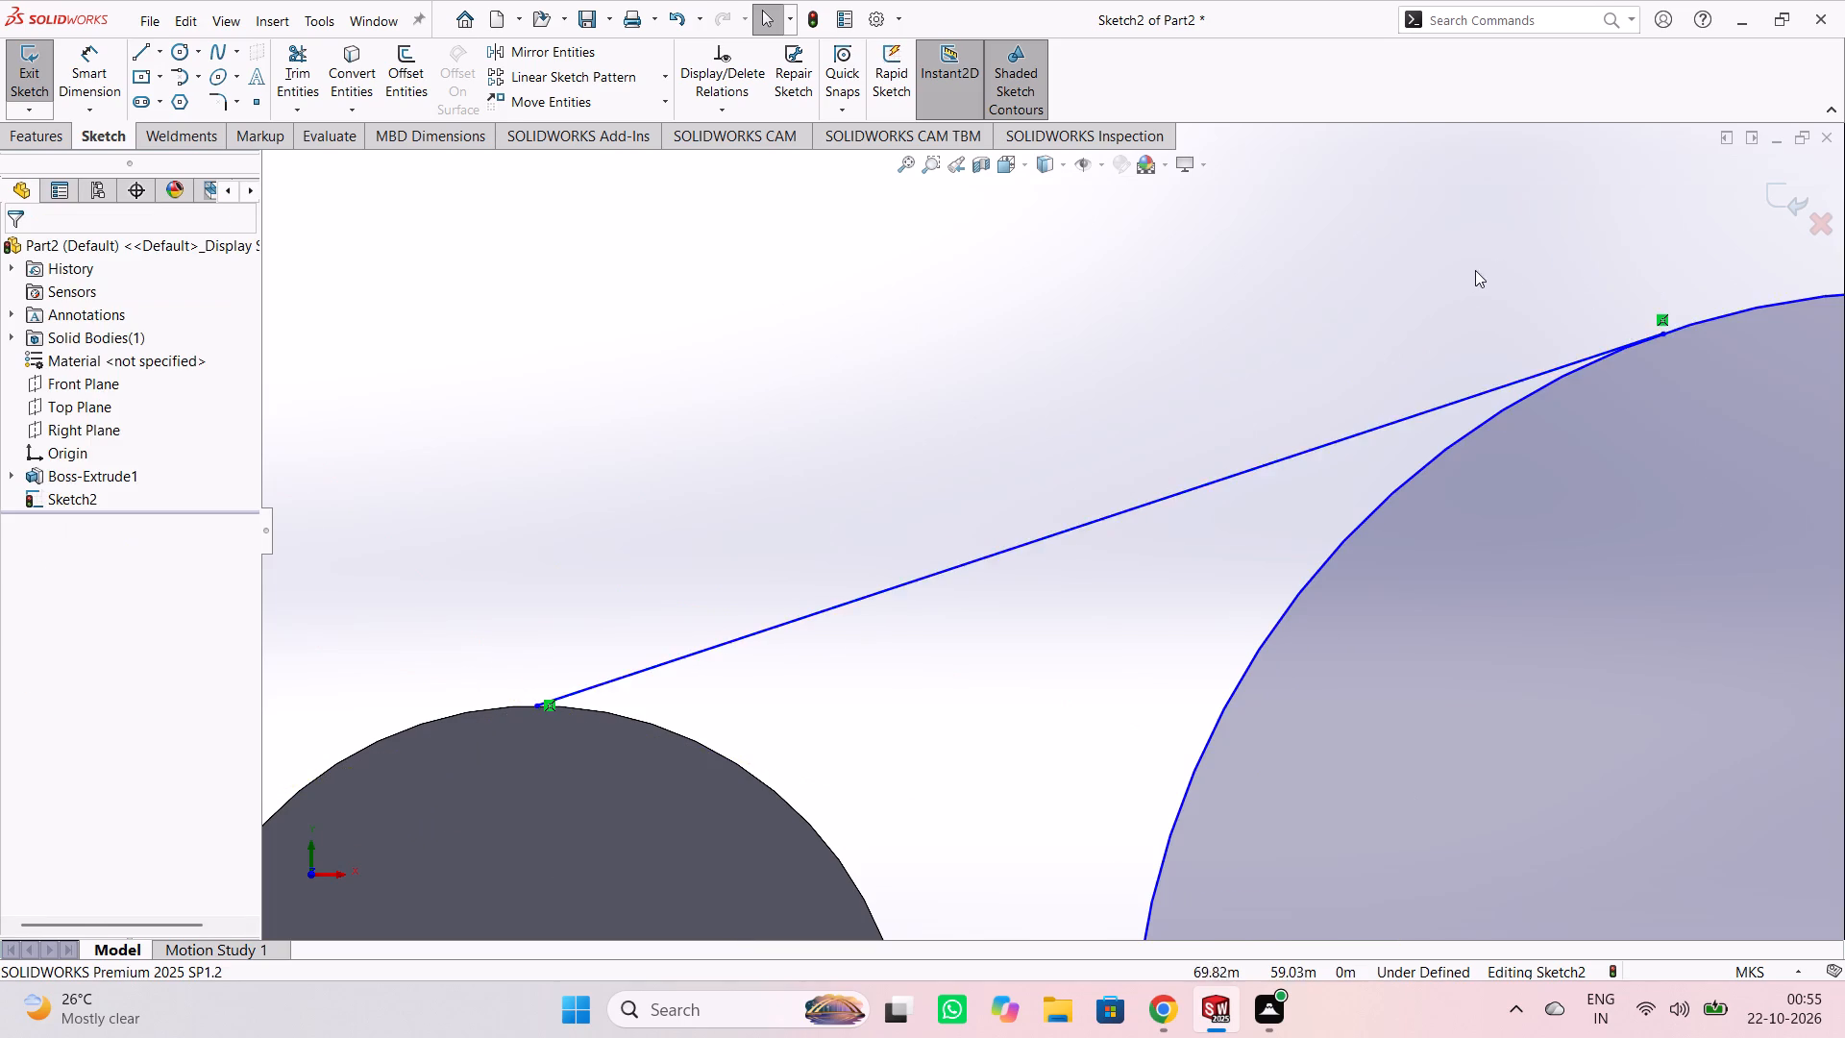
Draw a slanted line about 86 m long from the lowest point of the cylinder's edge to the lower side of the large circle.
{"action": "scroll", "coordinate": [1475, 270], "scroll_direction": "down", "scroll_amount": 2}
{"action": "scroll", "coordinate": [1461, 315], "scroll_direction": "up", "scroll_amount": 7}
{"action": "scroll", "coordinate": [1462, 441], "scroll_direction": "up", "scroll_amount": 2}
{"action": "scroll", "coordinate": [1092, 602], "scroll_direction": "up", "scroll_amount": 3}
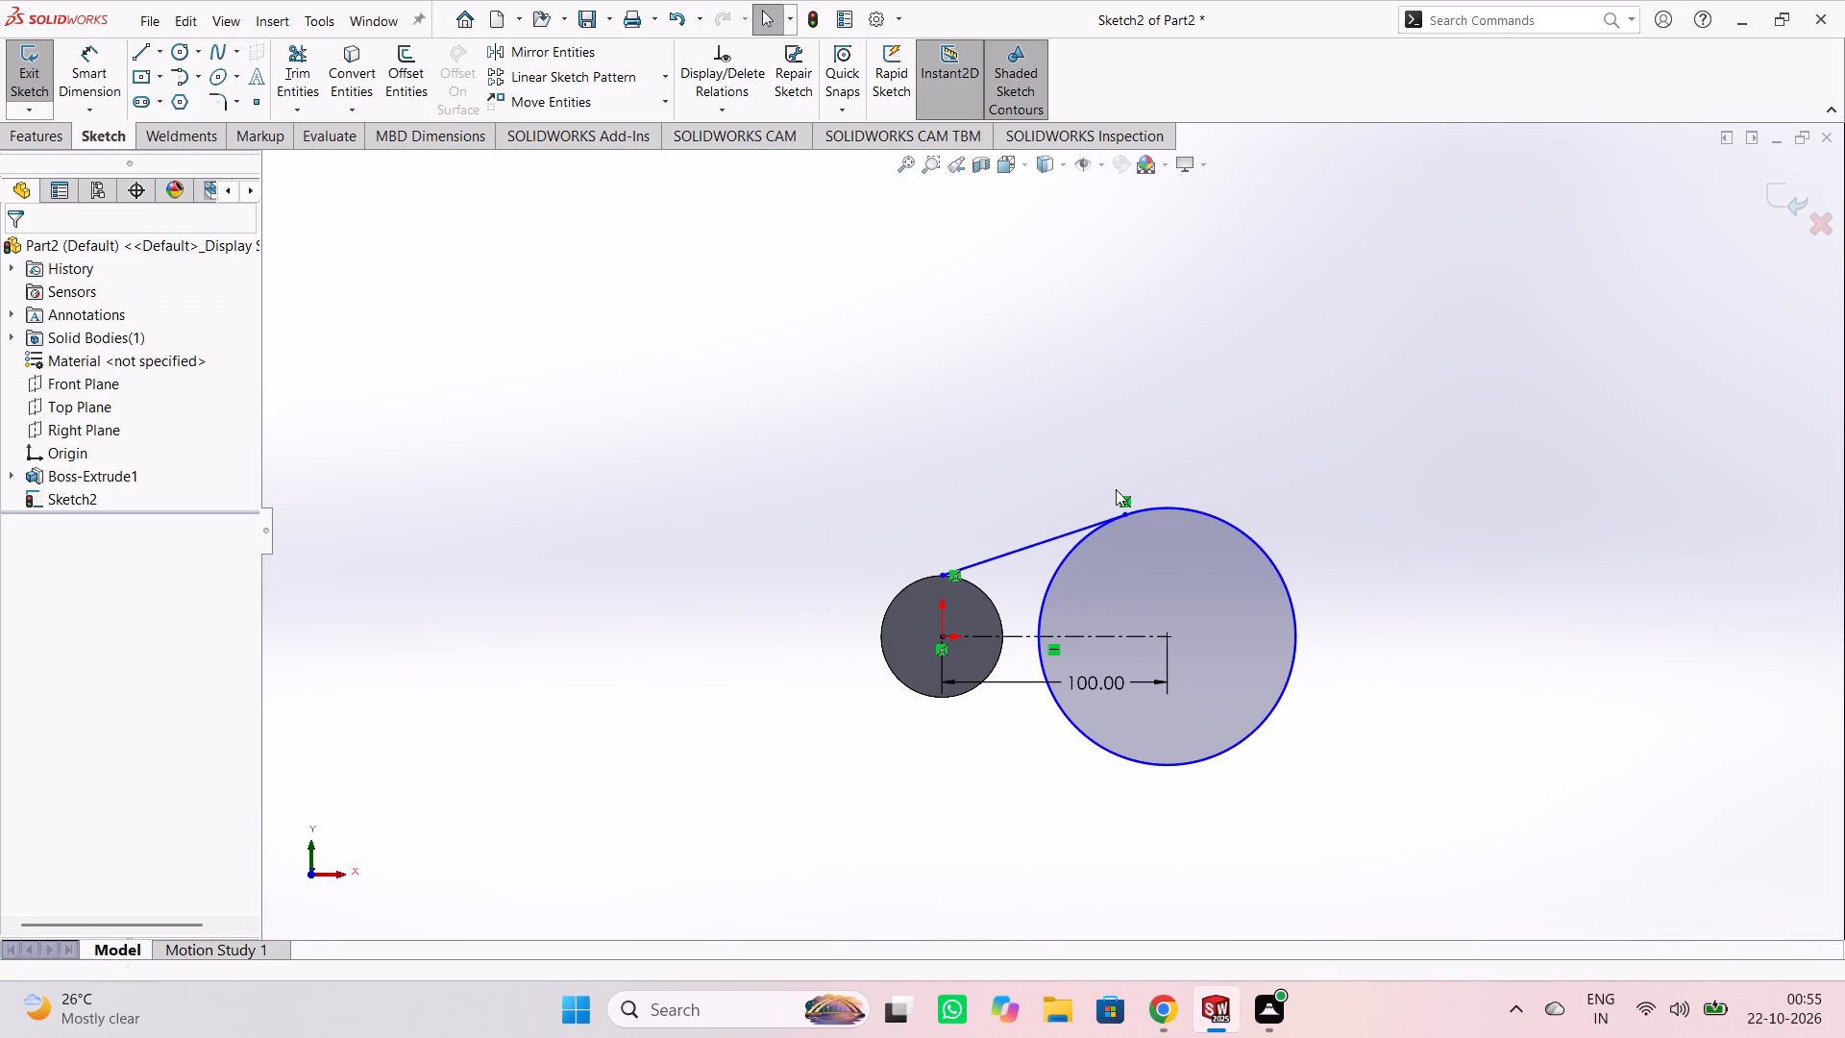
{"action": "left_click", "coordinate": [146, 56]}
{"action": "scroll", "coordinate": [911, 702], "scroll_direction": "down", "scroll_amount": 2}
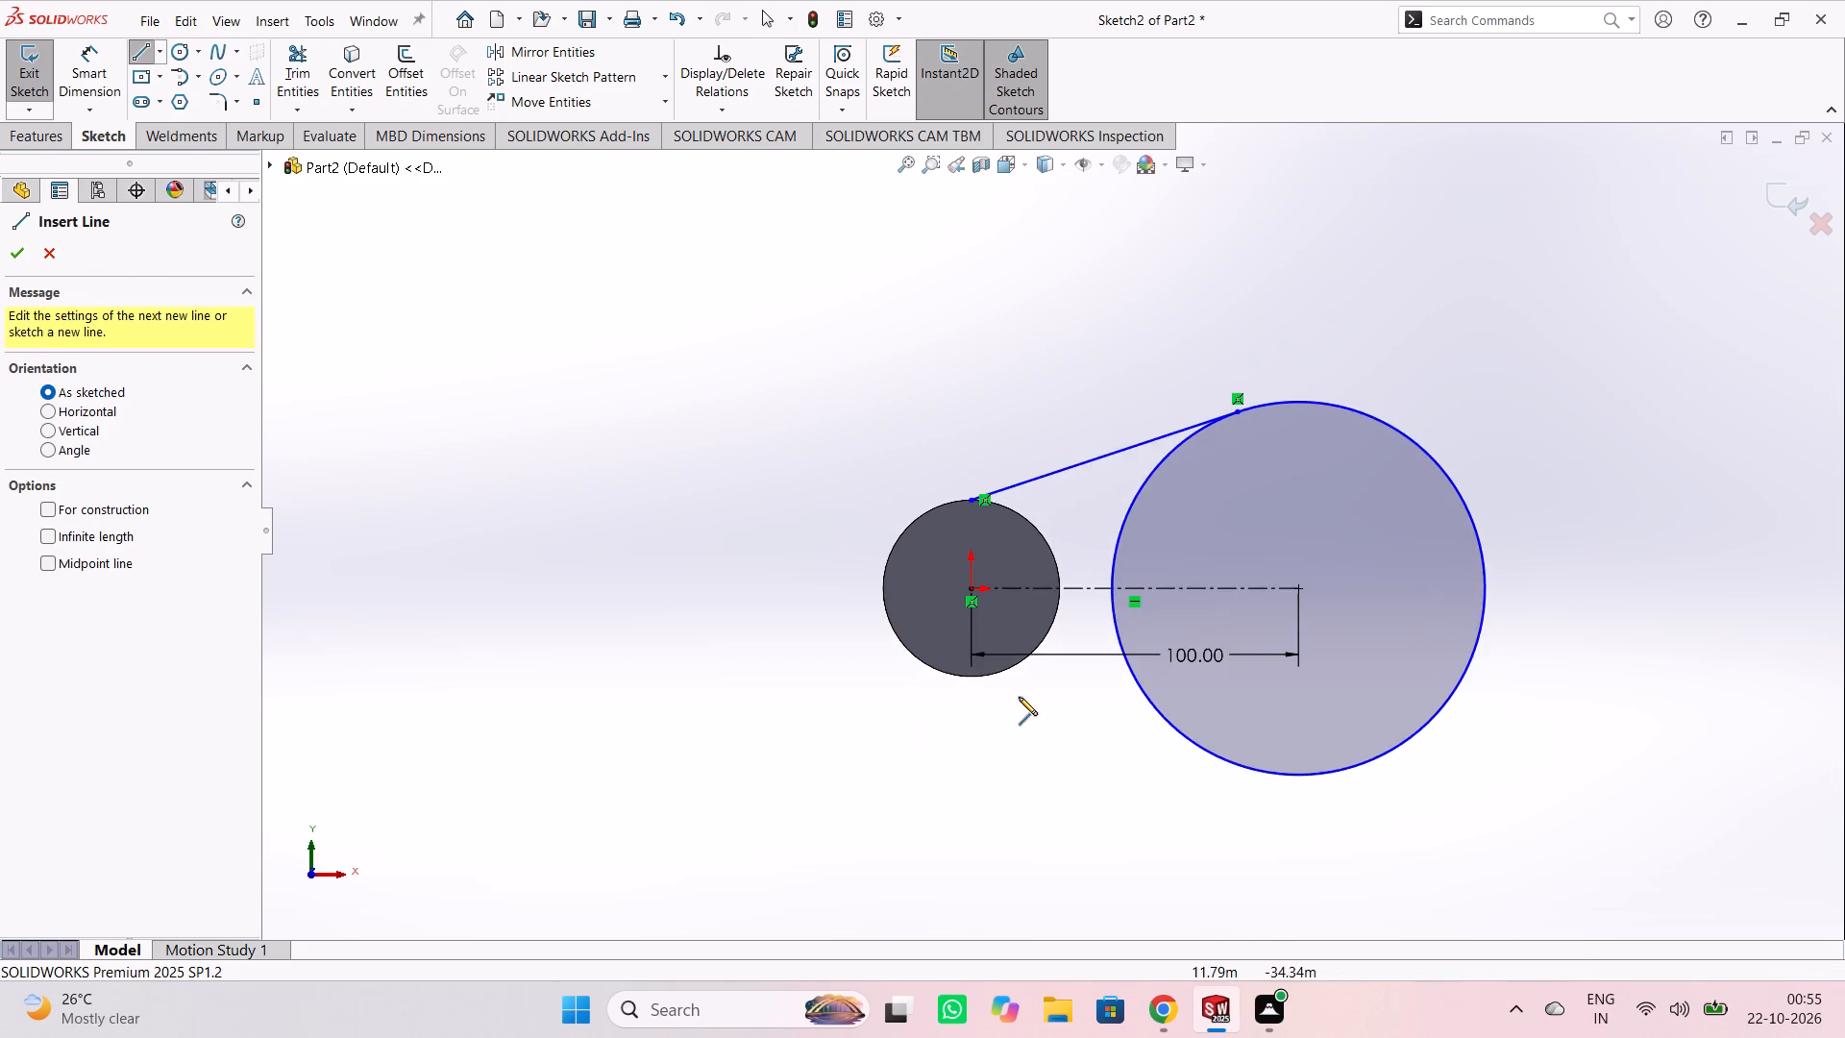
{"action": "scroll", "coordinate": [1020, 695], "scroll_direction": "down", "scroll_amount": 6}
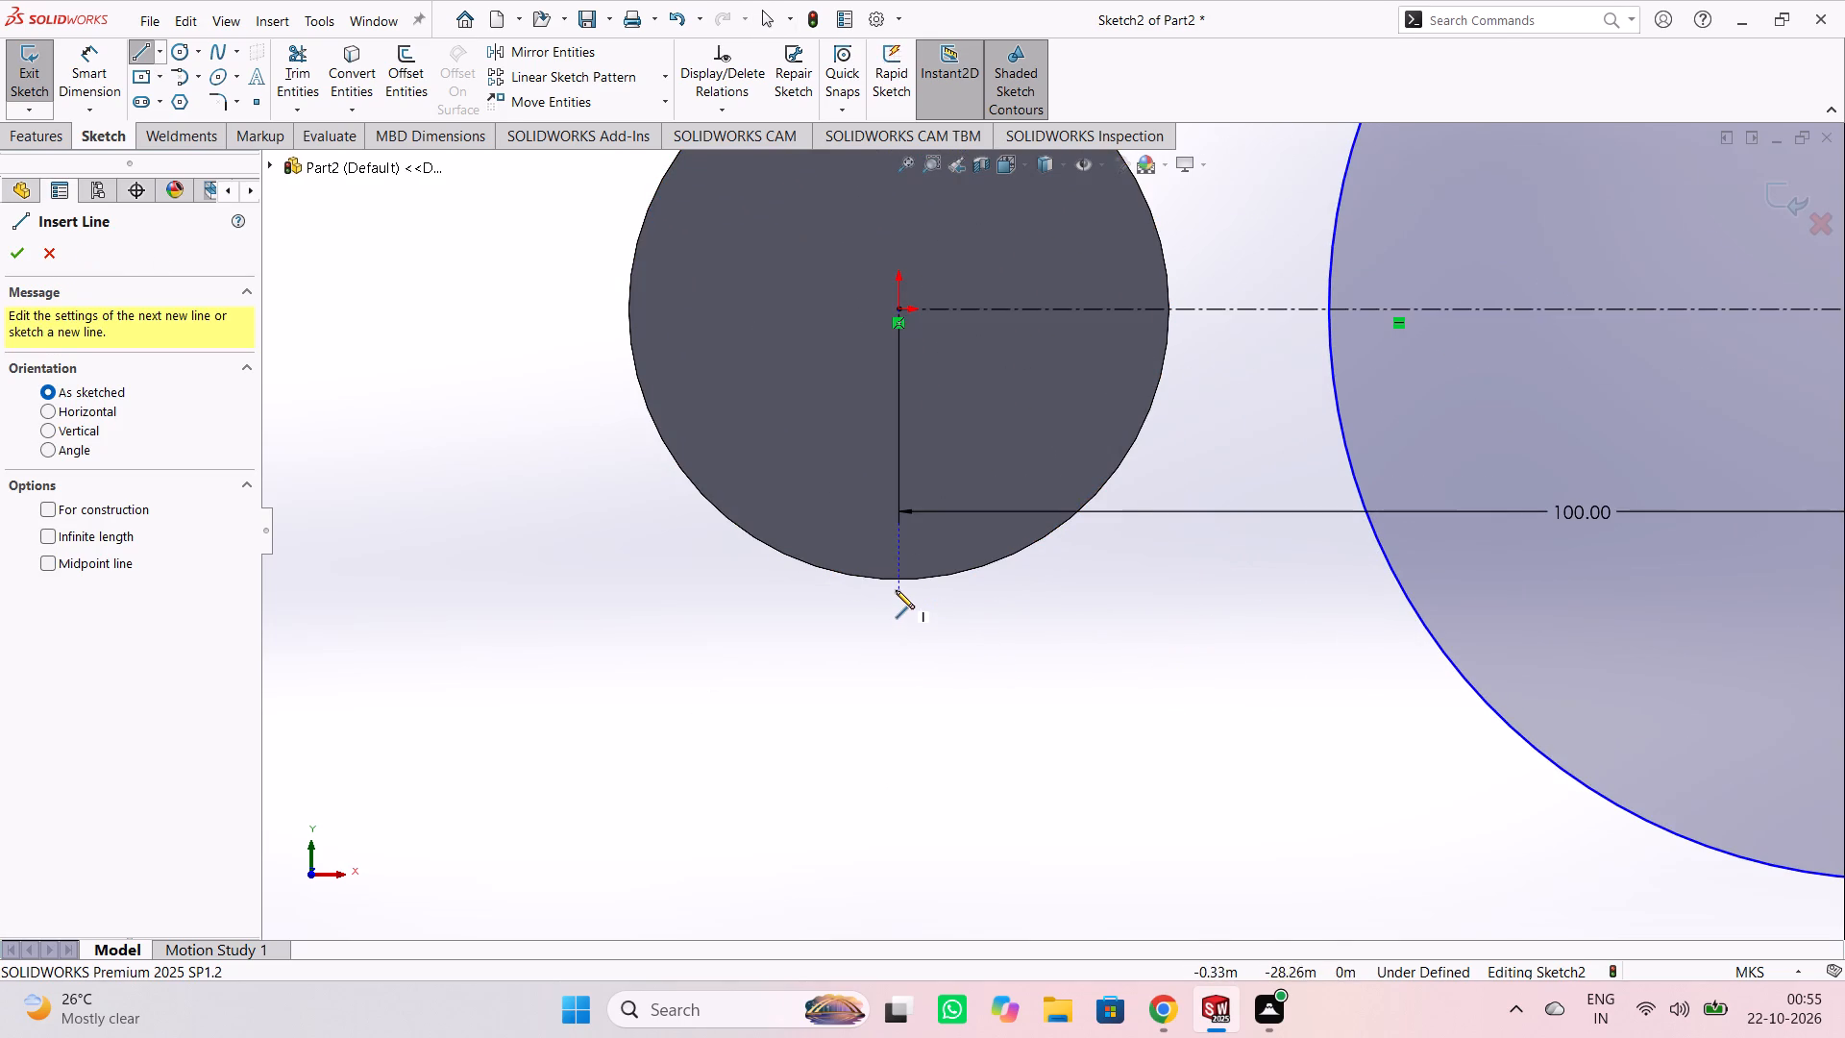
{"action": "left_click", "coordinate": [897, 579]}
{"action": "scroll", "coordinate": [1551, 798], "scroll_direction": "down", "scroll_amount": 3}
{"action": "scroll", "coordinate": [1554, 795], "scroll_direction": "up", "scroll_amount": 3}
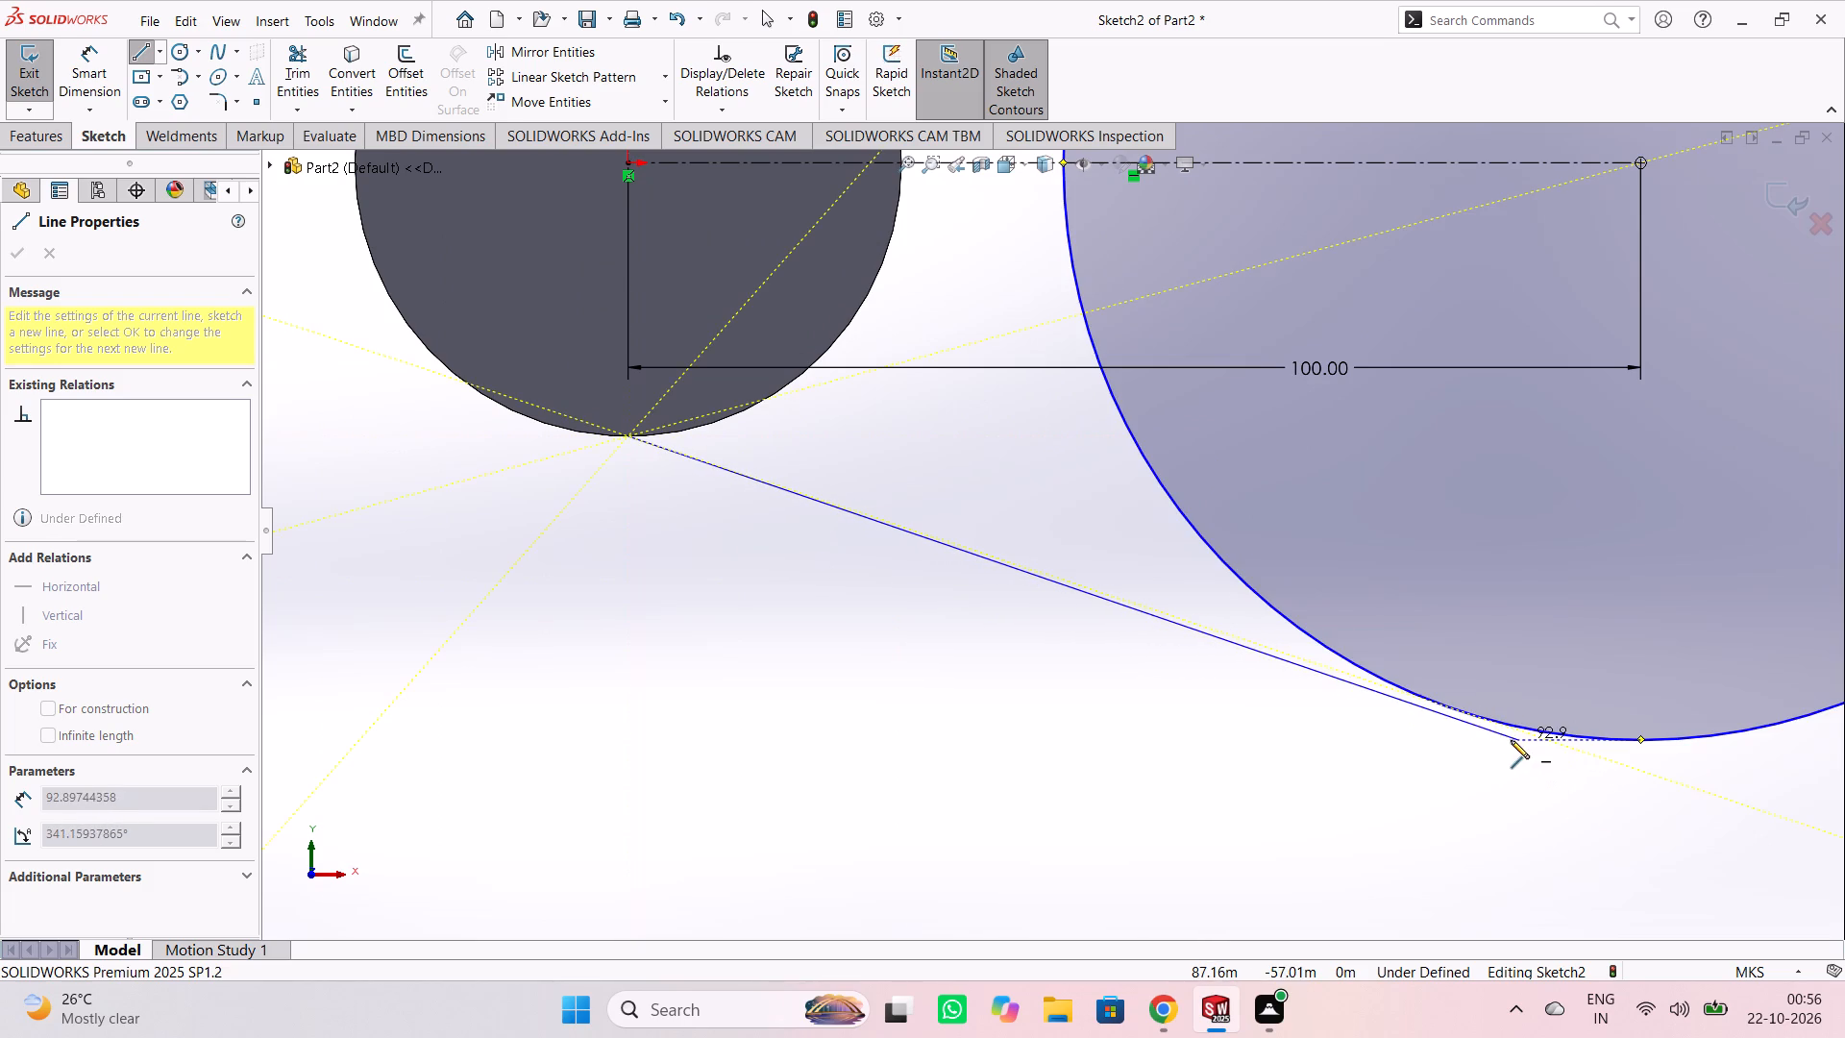
{"action": "left_click", "coordinate": [1452, 710]}
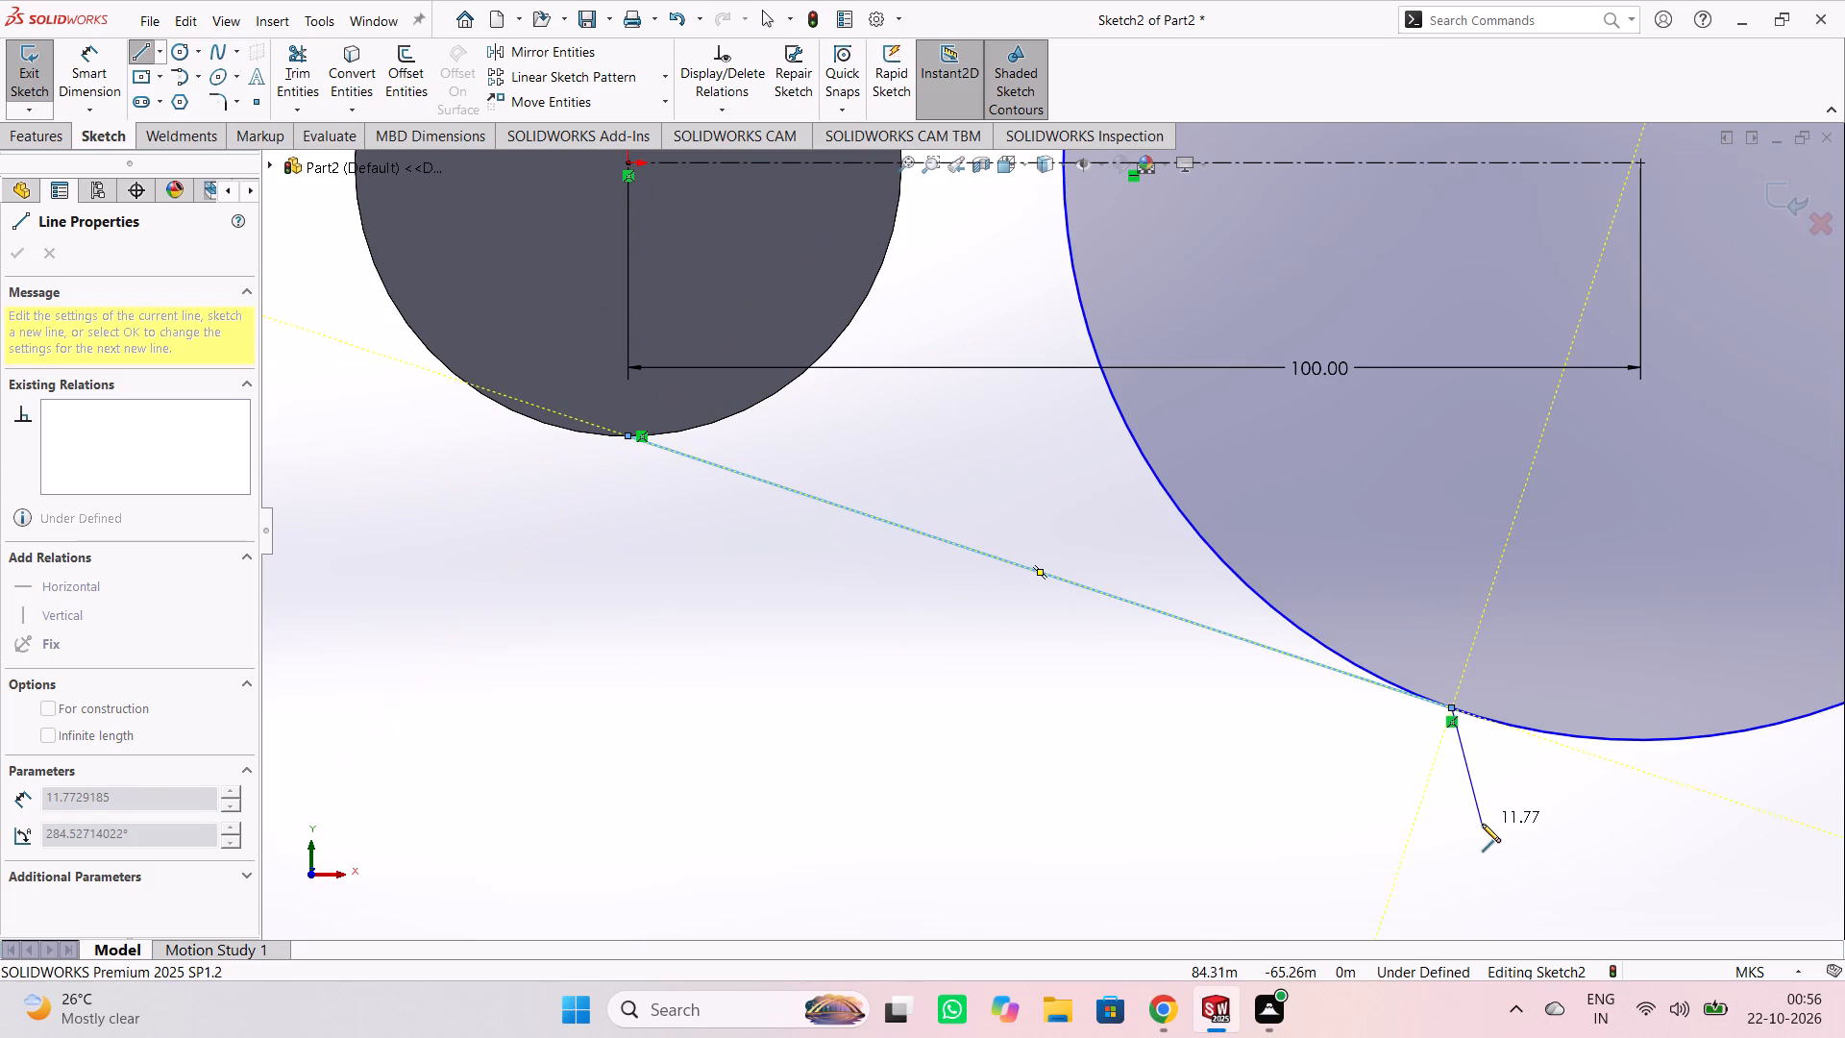
{"action": "key", "text": "Escape"}
Draw a circle of radius 27 m centred on the origin, matching the cylinder's edge.
{"action": "scroll", "coordinate": [1136, 661], "scroll_direction": "down", "scroll_amount": 2}
{"action": "scroll", "coordinate": [1100, 648], "scroll_direction": "up", "scroll_amount": 5}
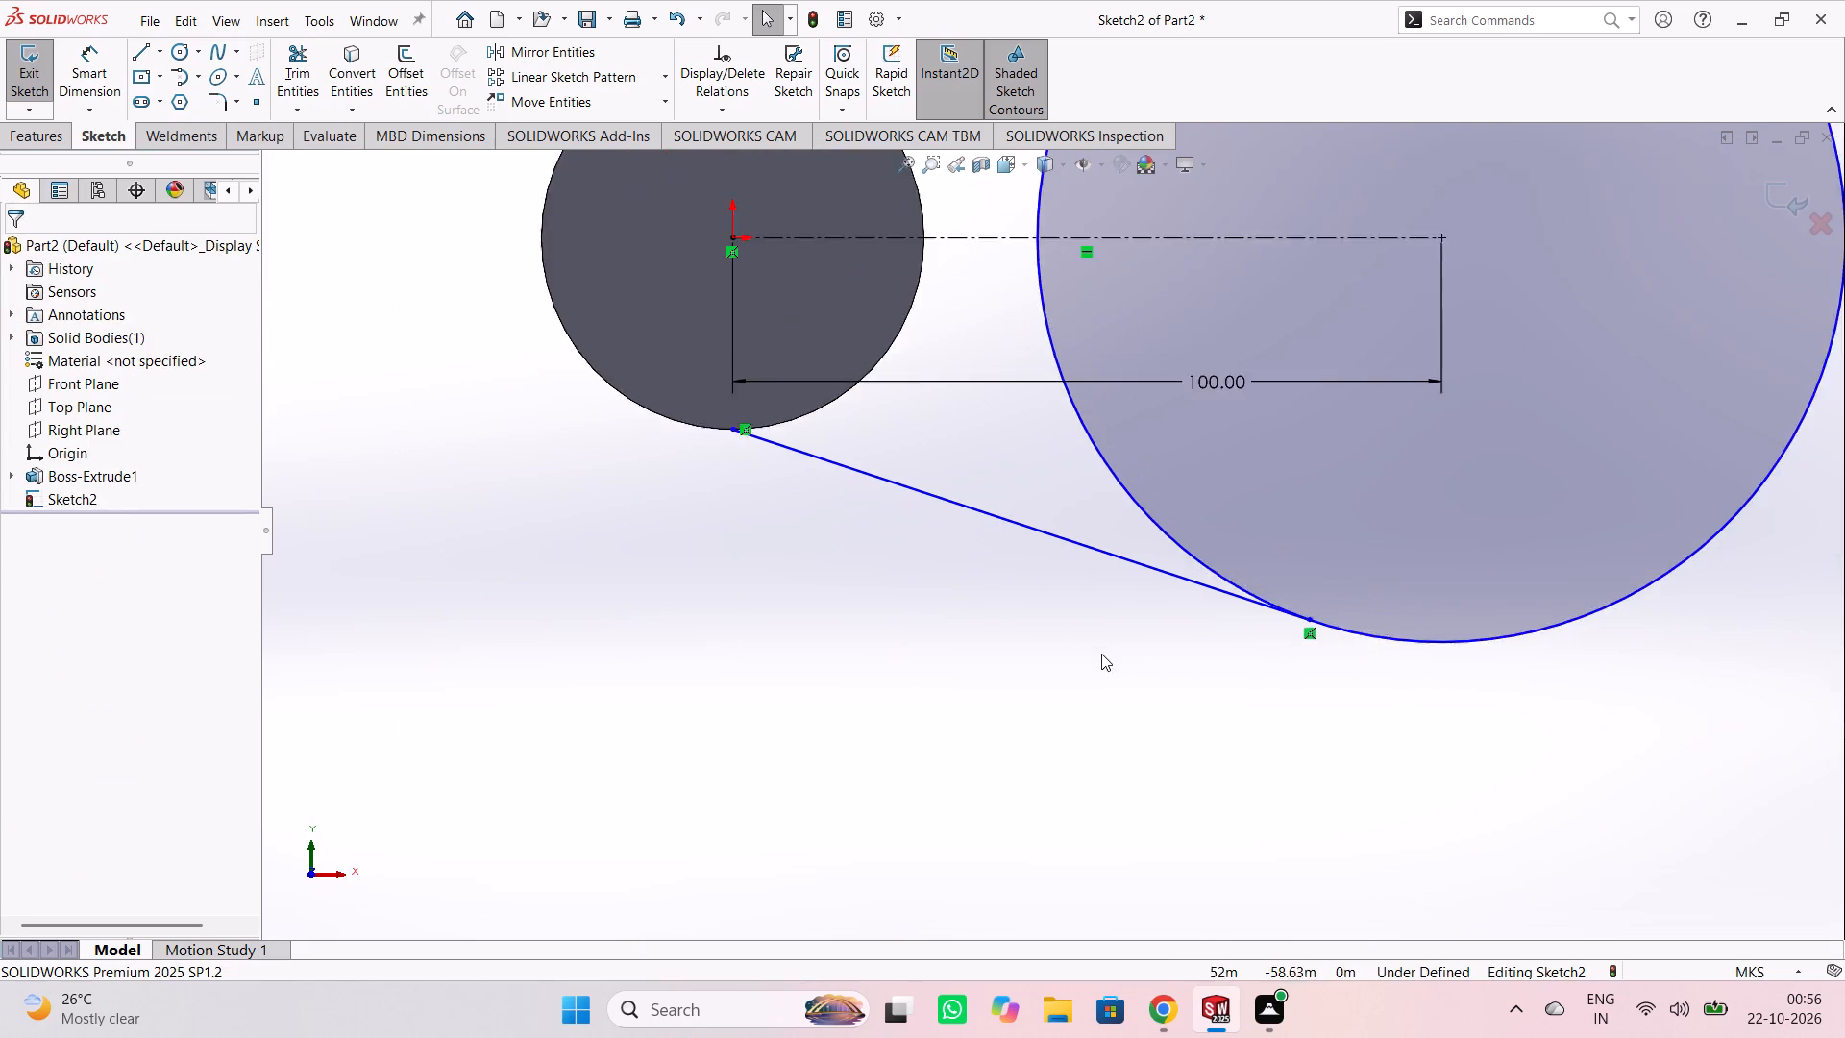
{"action": "scroll", "coordinate": [1101, 654], "scroll_direction": "up", "scroll_amount": 5}
{"action": "scroll", "coordinate": [978, 606], "scroll_direction": "down", "scroll_amount": 1}
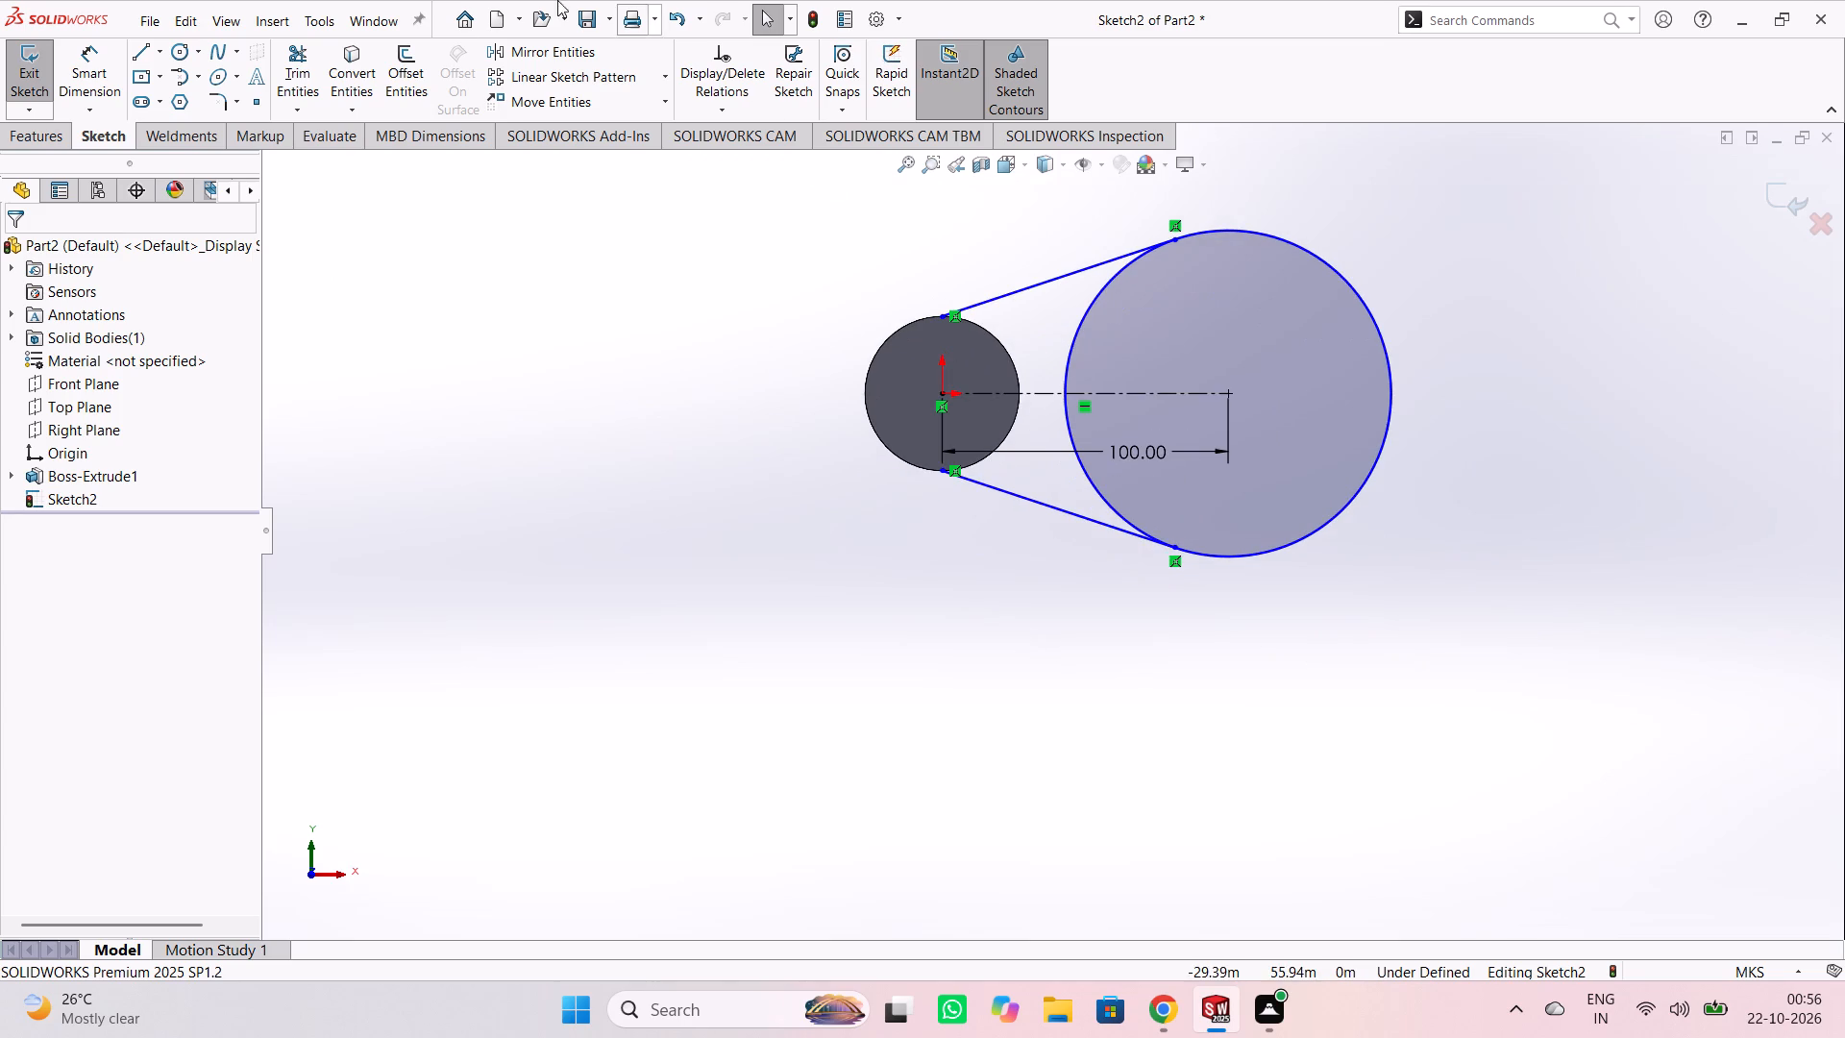
{"action": "left_click", "coordinate": [181, 50]}
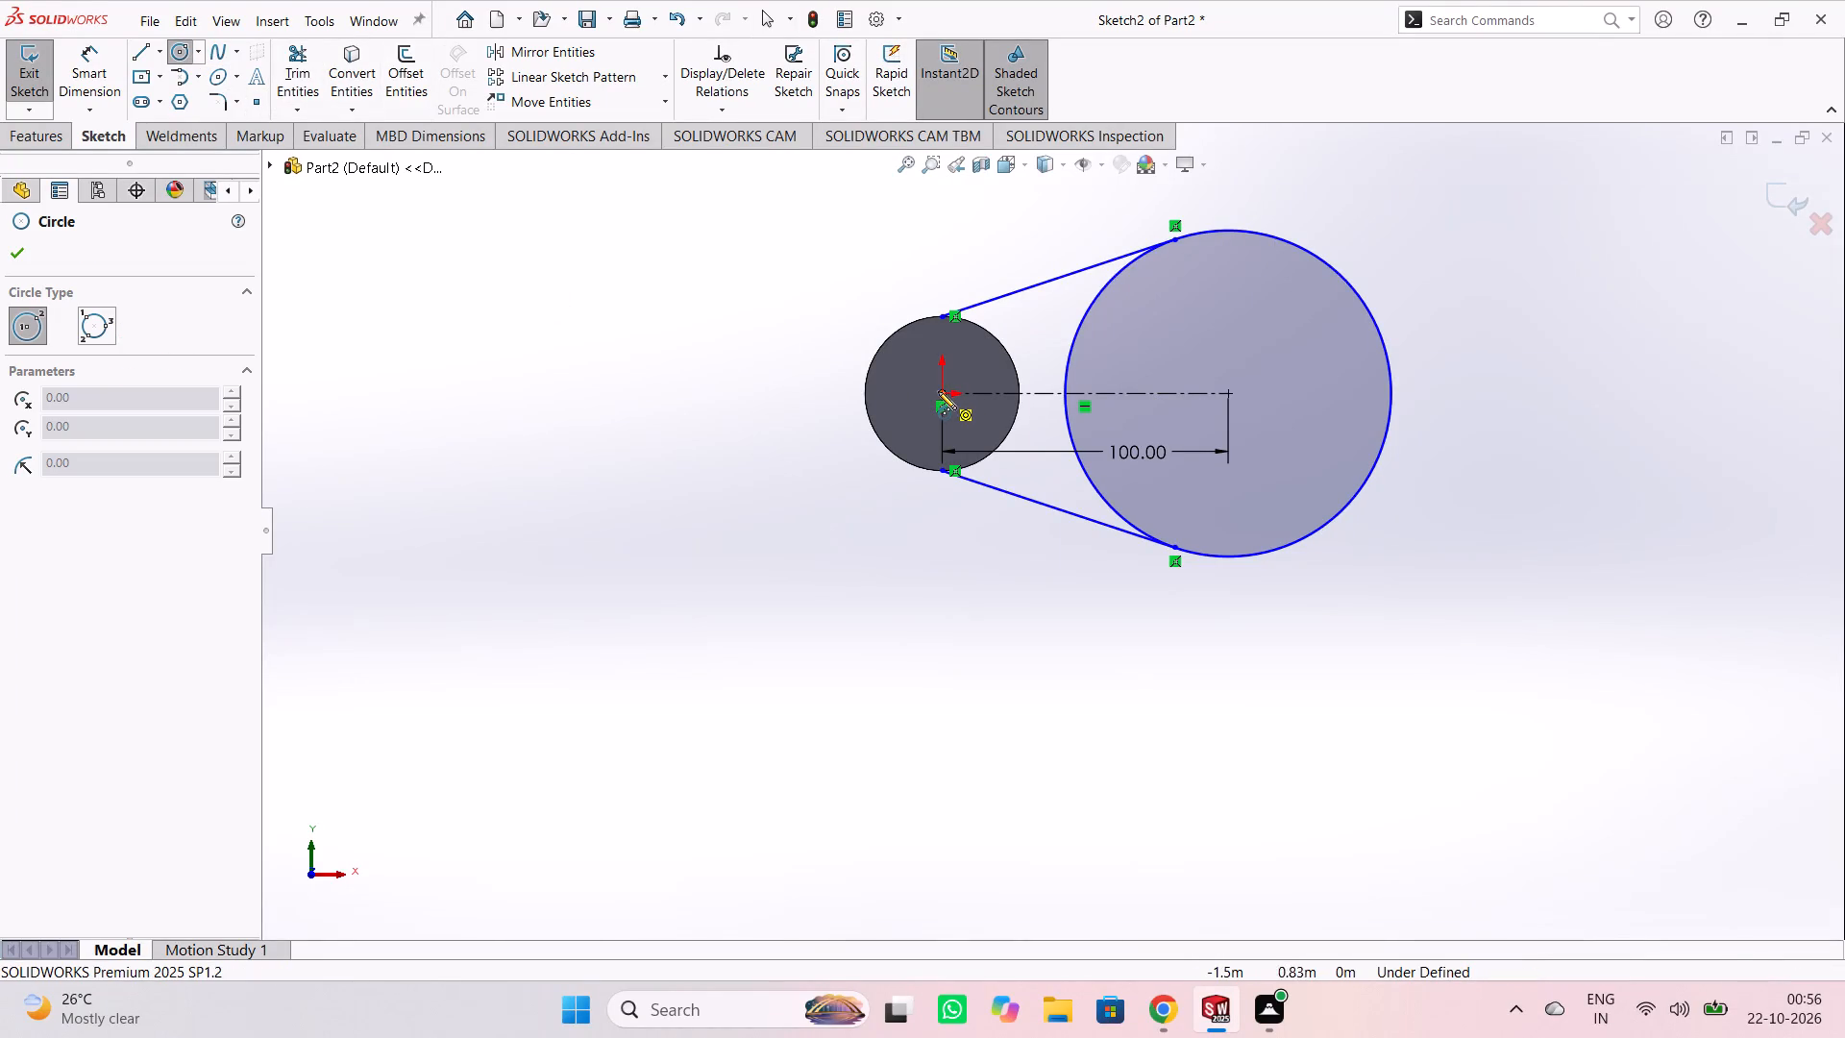
{"action": "left_click", "coordinate": [941, 394]}
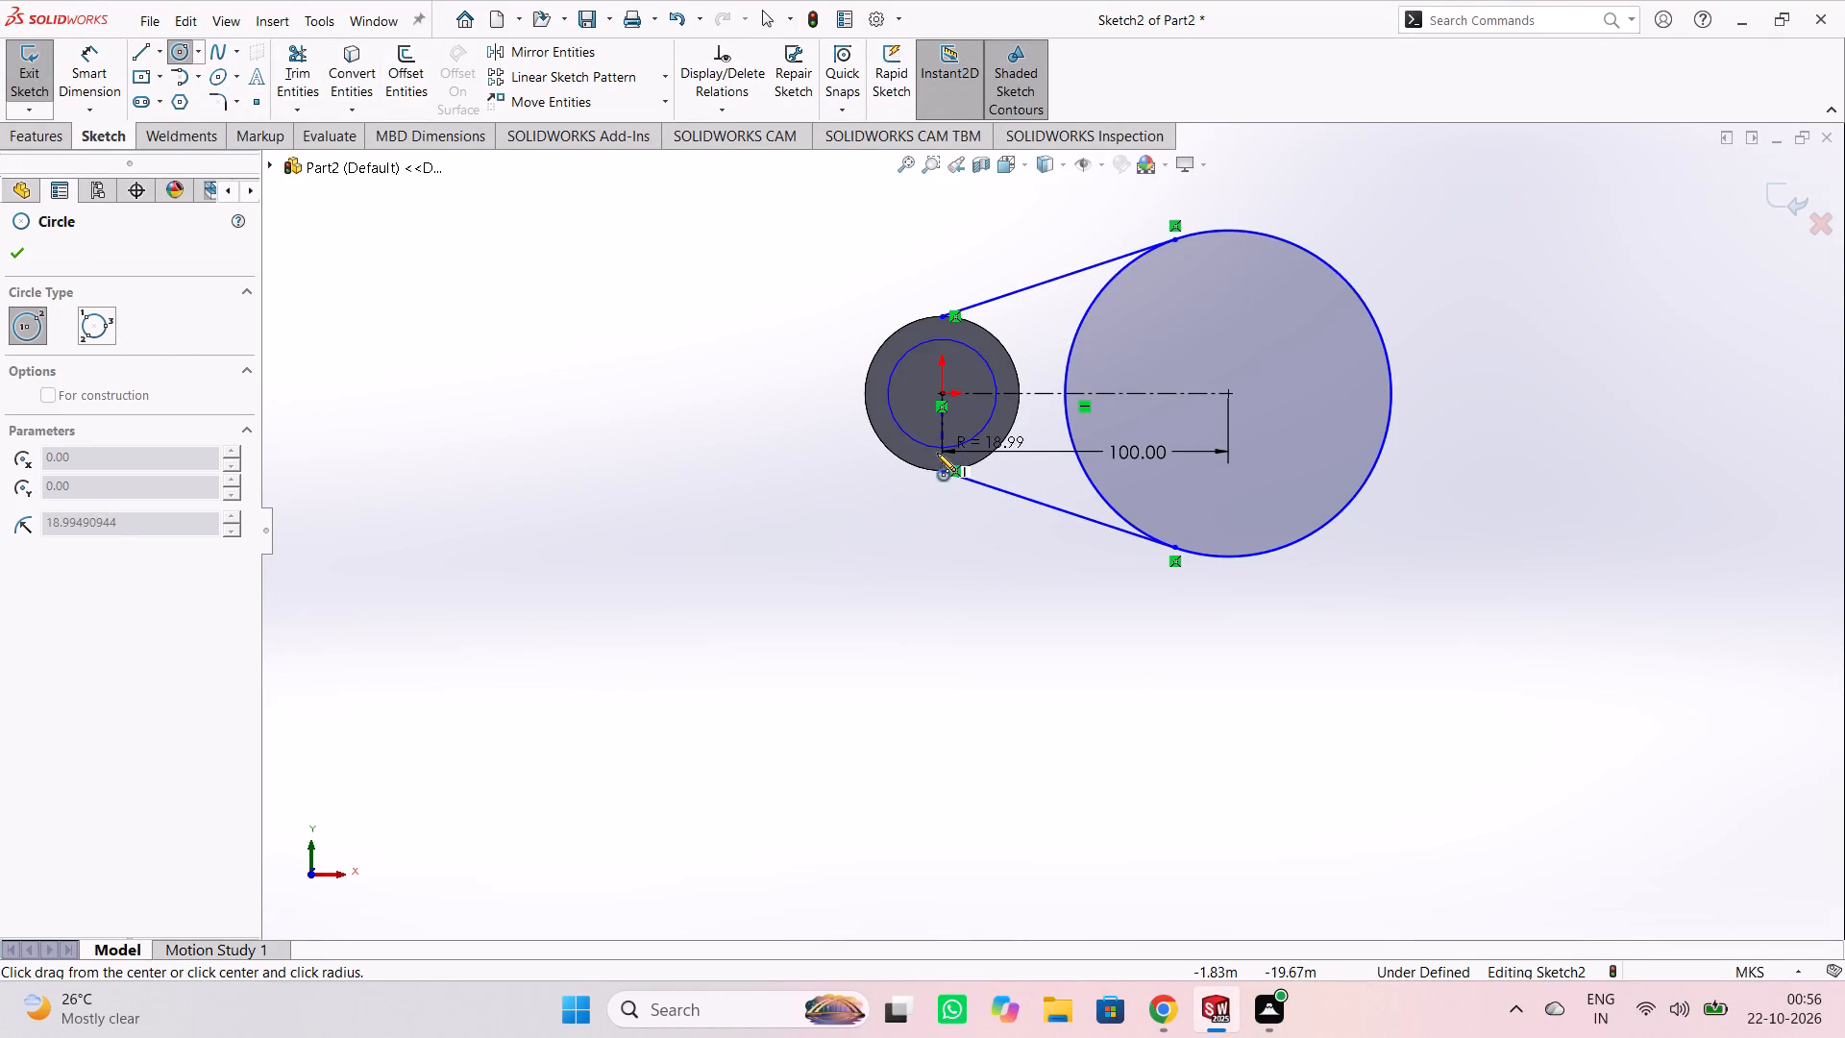
{"action": "left_click", "coordinate": [943, 472]}
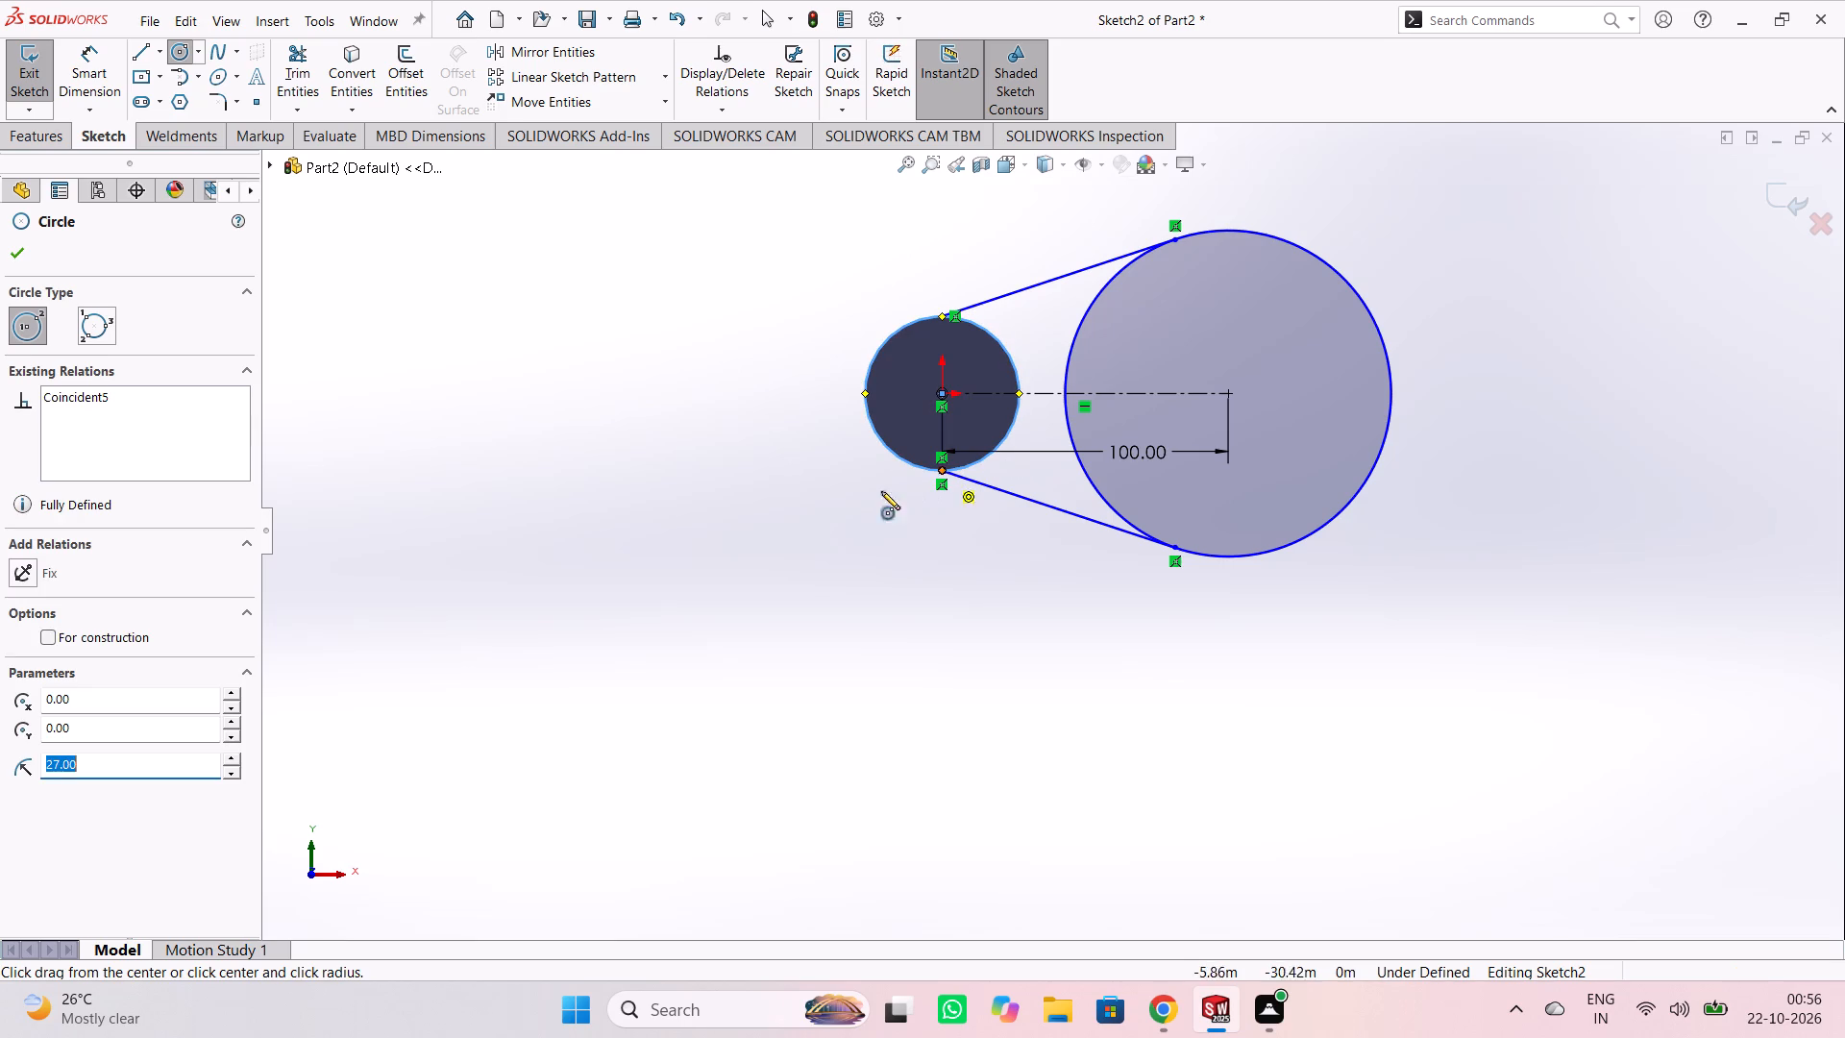
{"action": "key", "text": "Escape"}
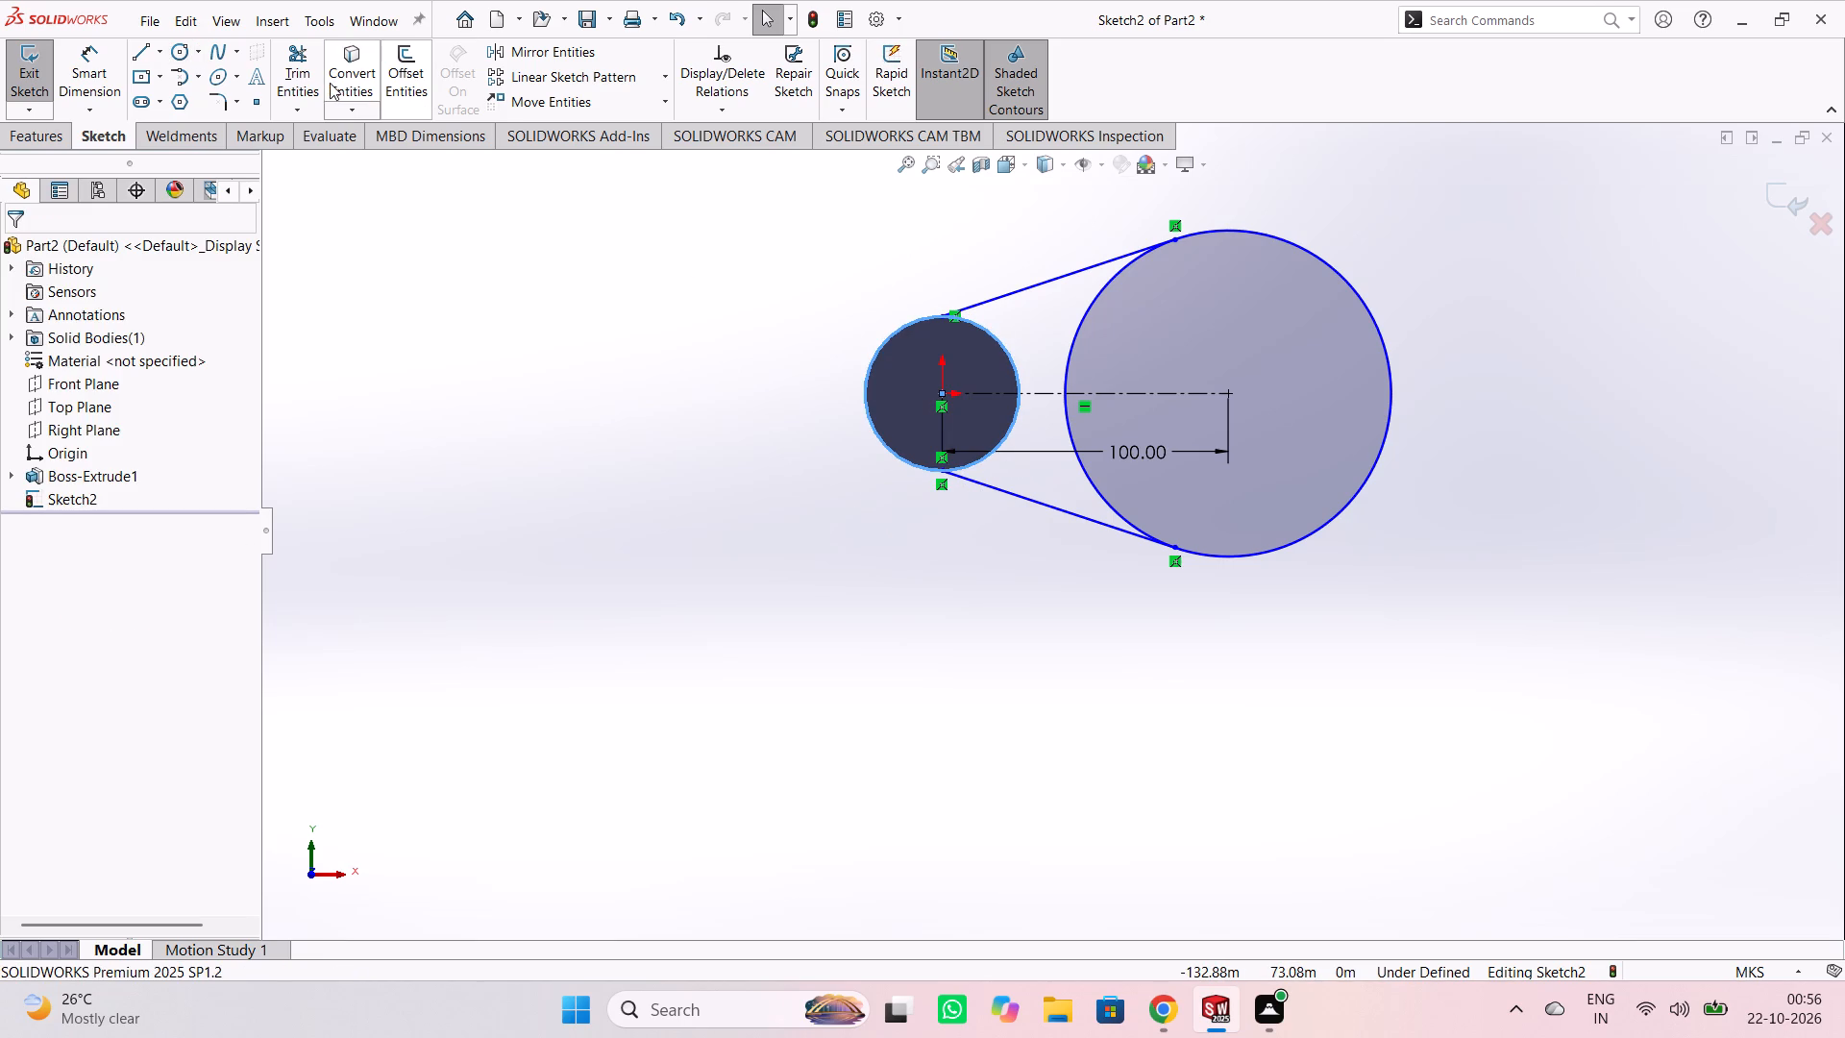
Trim the small circle's half facing away from the large circle and the large circle's inner arc between the two slanted lines.
{"action": "left_click", "coordinate": [293, 64]}
{"action": "left_click_drag", "start_coordinate": [875, 384], "coordinate": [840, 425]}
{"action": "left_click_drag", "start_coordinate": [1047, 327], "coordinate": [1082, 340]}
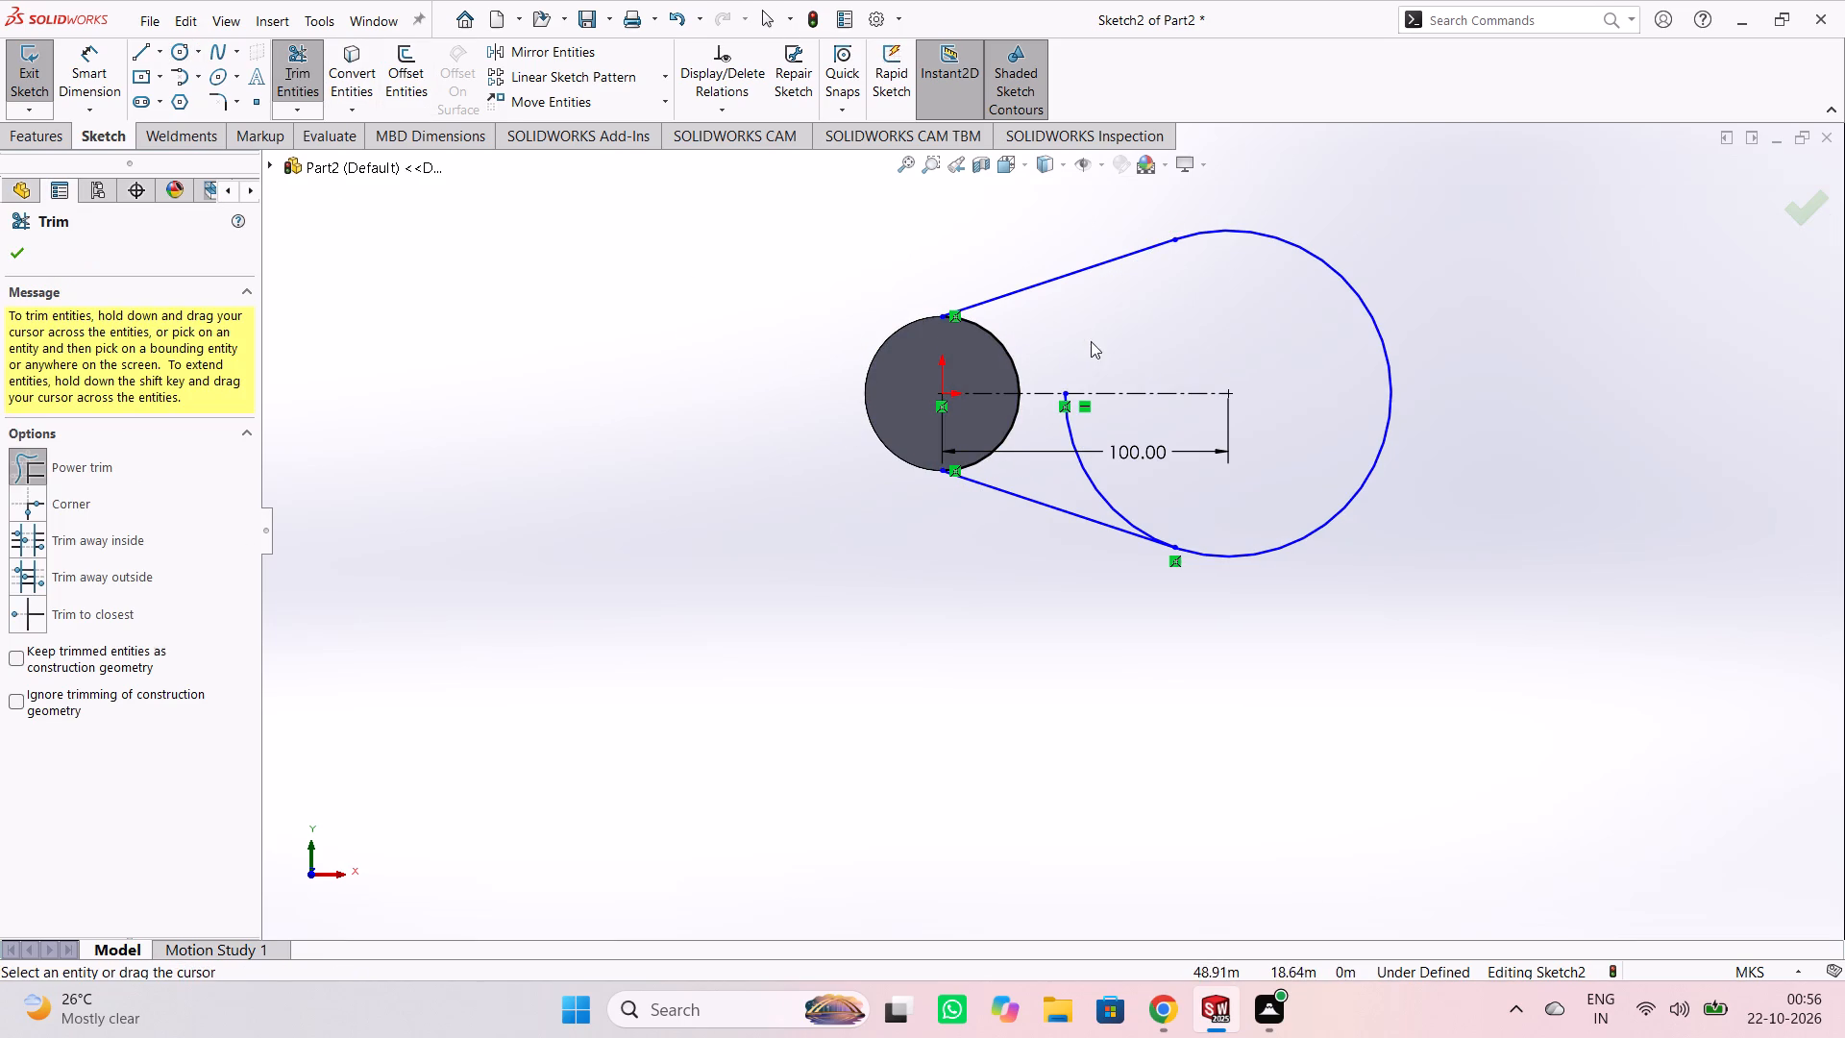
{"action": "left_click_drag", "start_coordinate": [1152, 482], "coordinate": [1077, 482]}
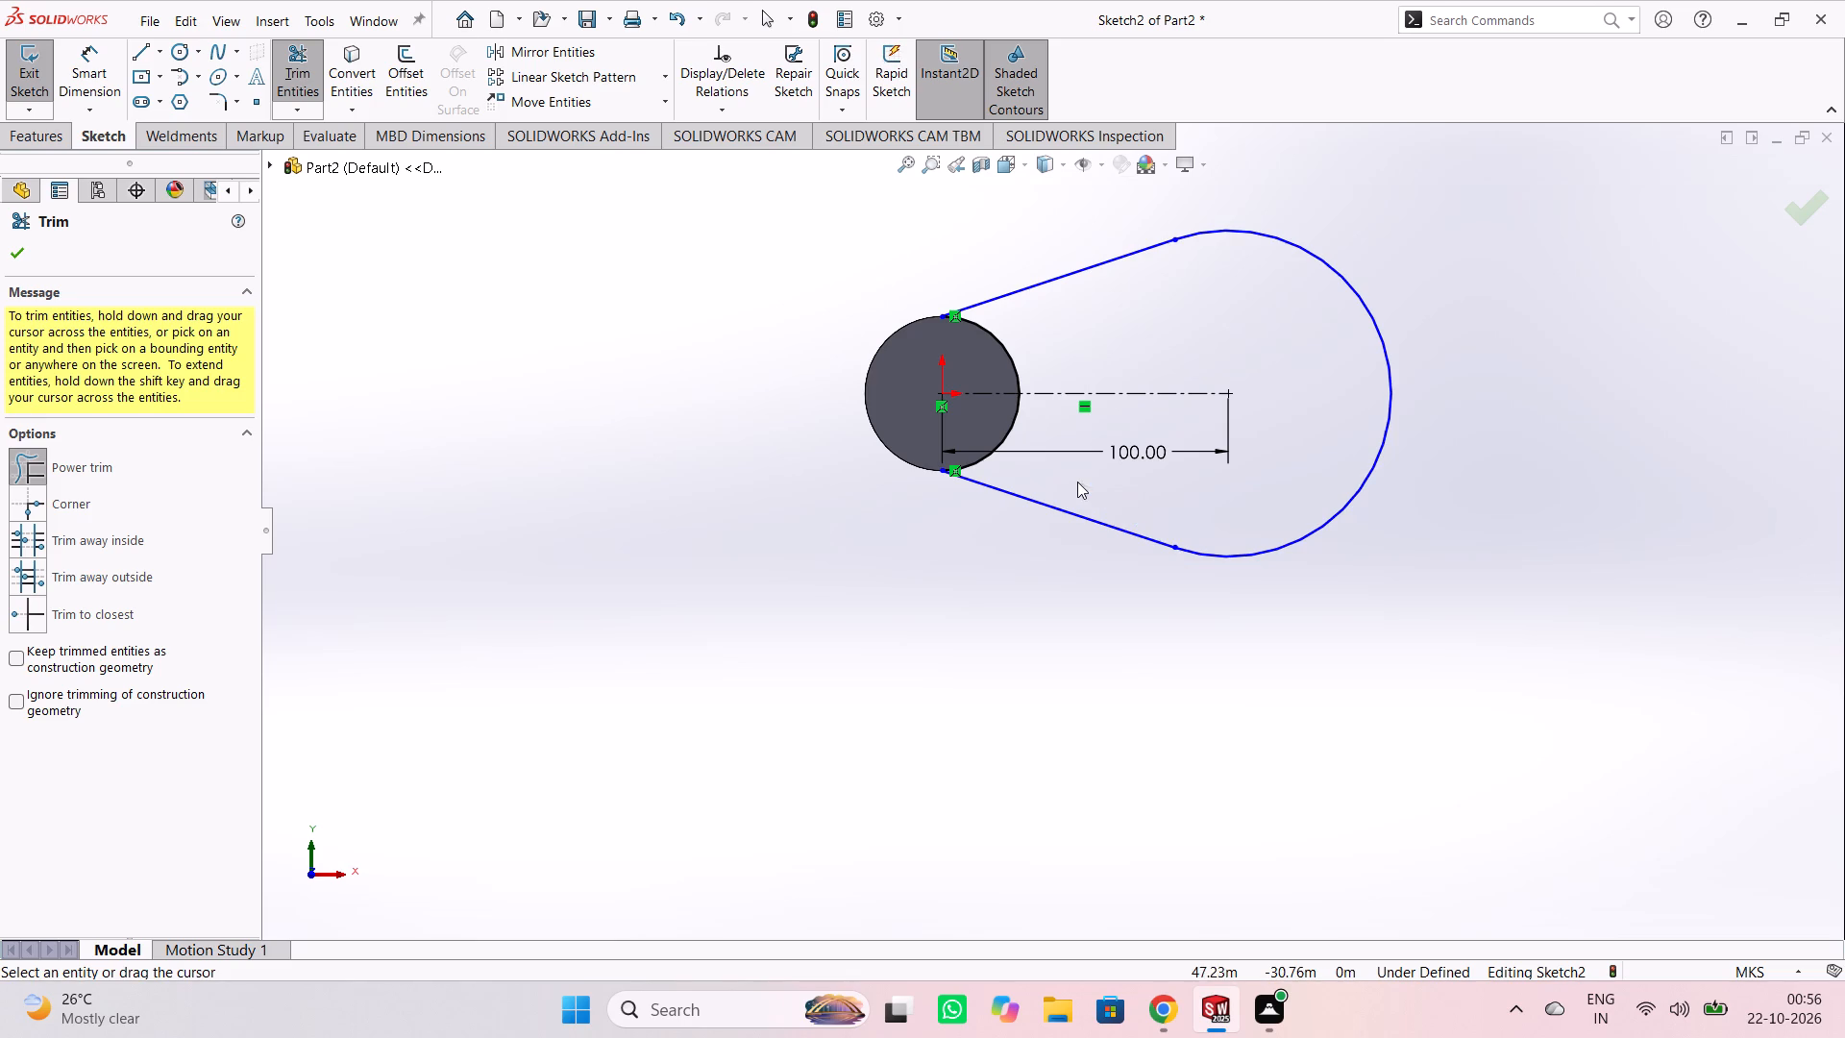
{"action": "middle_click_drag", "start_coordinate": [650, 293], "coordinate": [667, 510]}
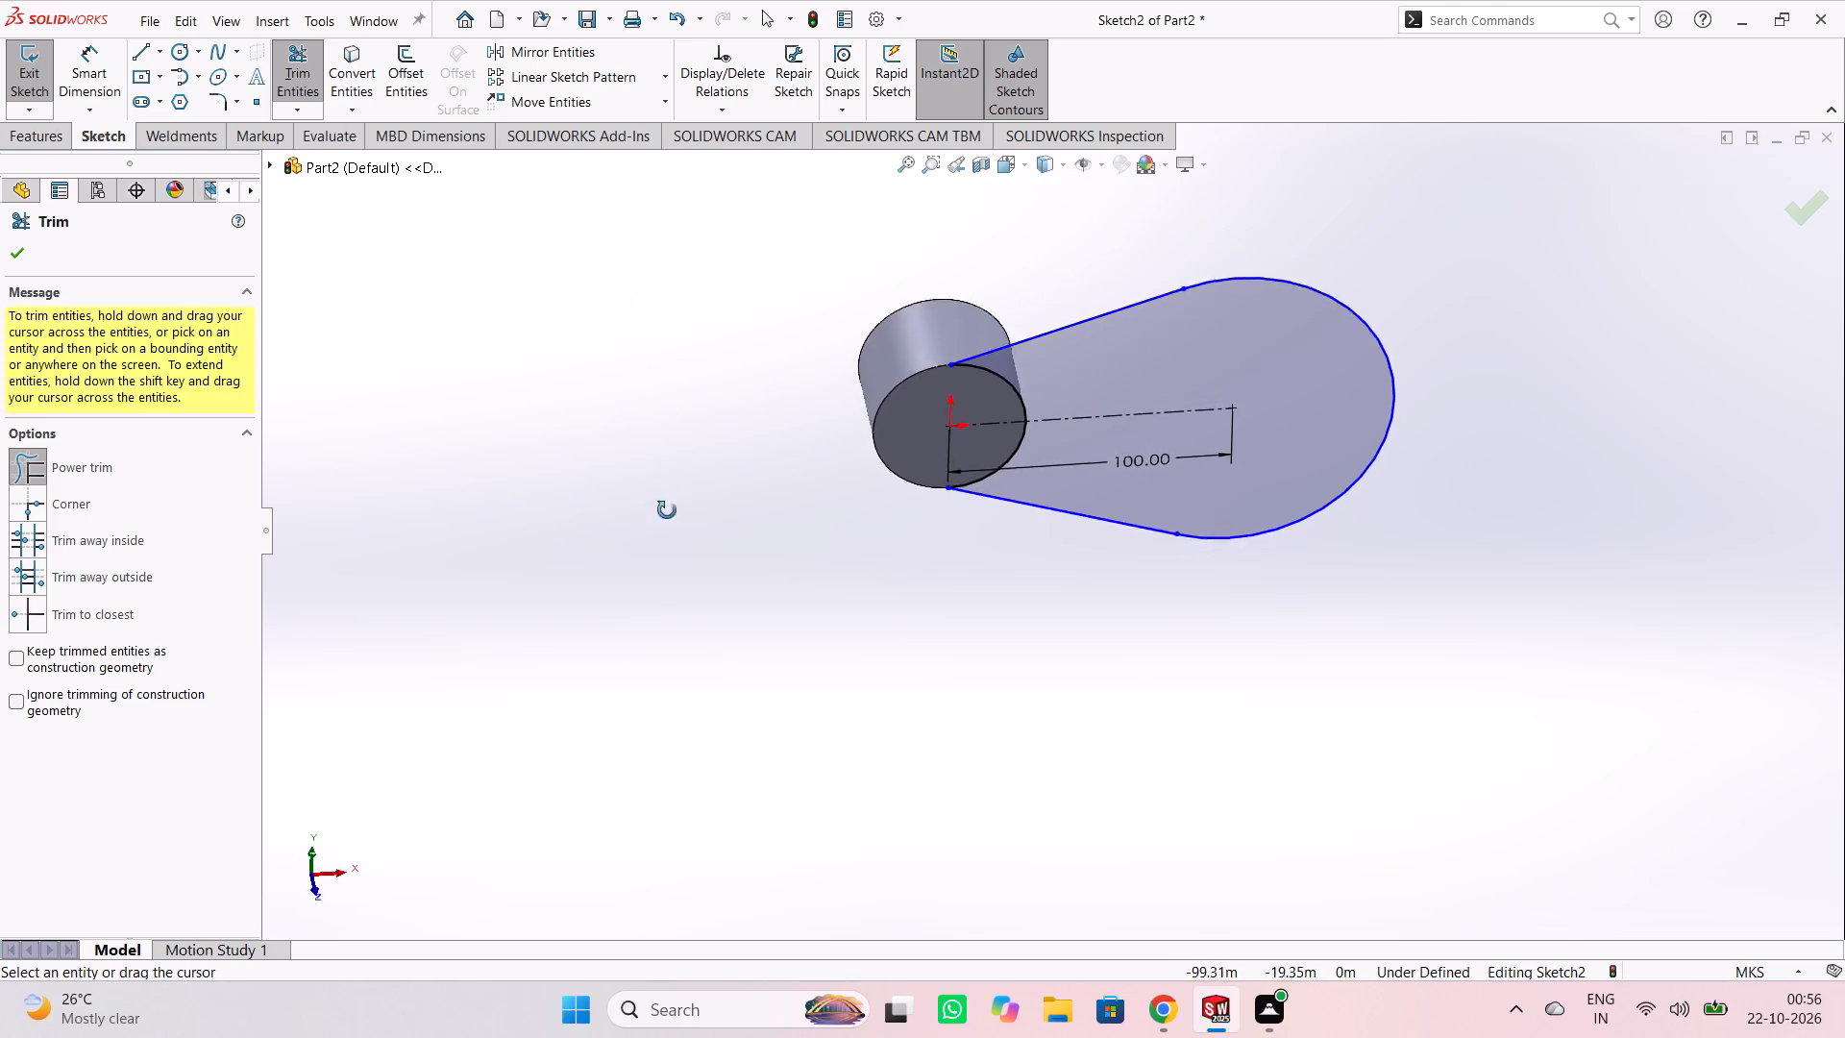
{"action": "middle_click_drag", "start_coordinate": [667, 510], "coordinate": [659, 648]}
{"action": "middle_click_drag", "start_coordinate": [706, 401], "coordinate": [631, 597]}
{"action": "middle_click_drag", "start_coordinate": [631, 597], "coordinate": [631, 601]}
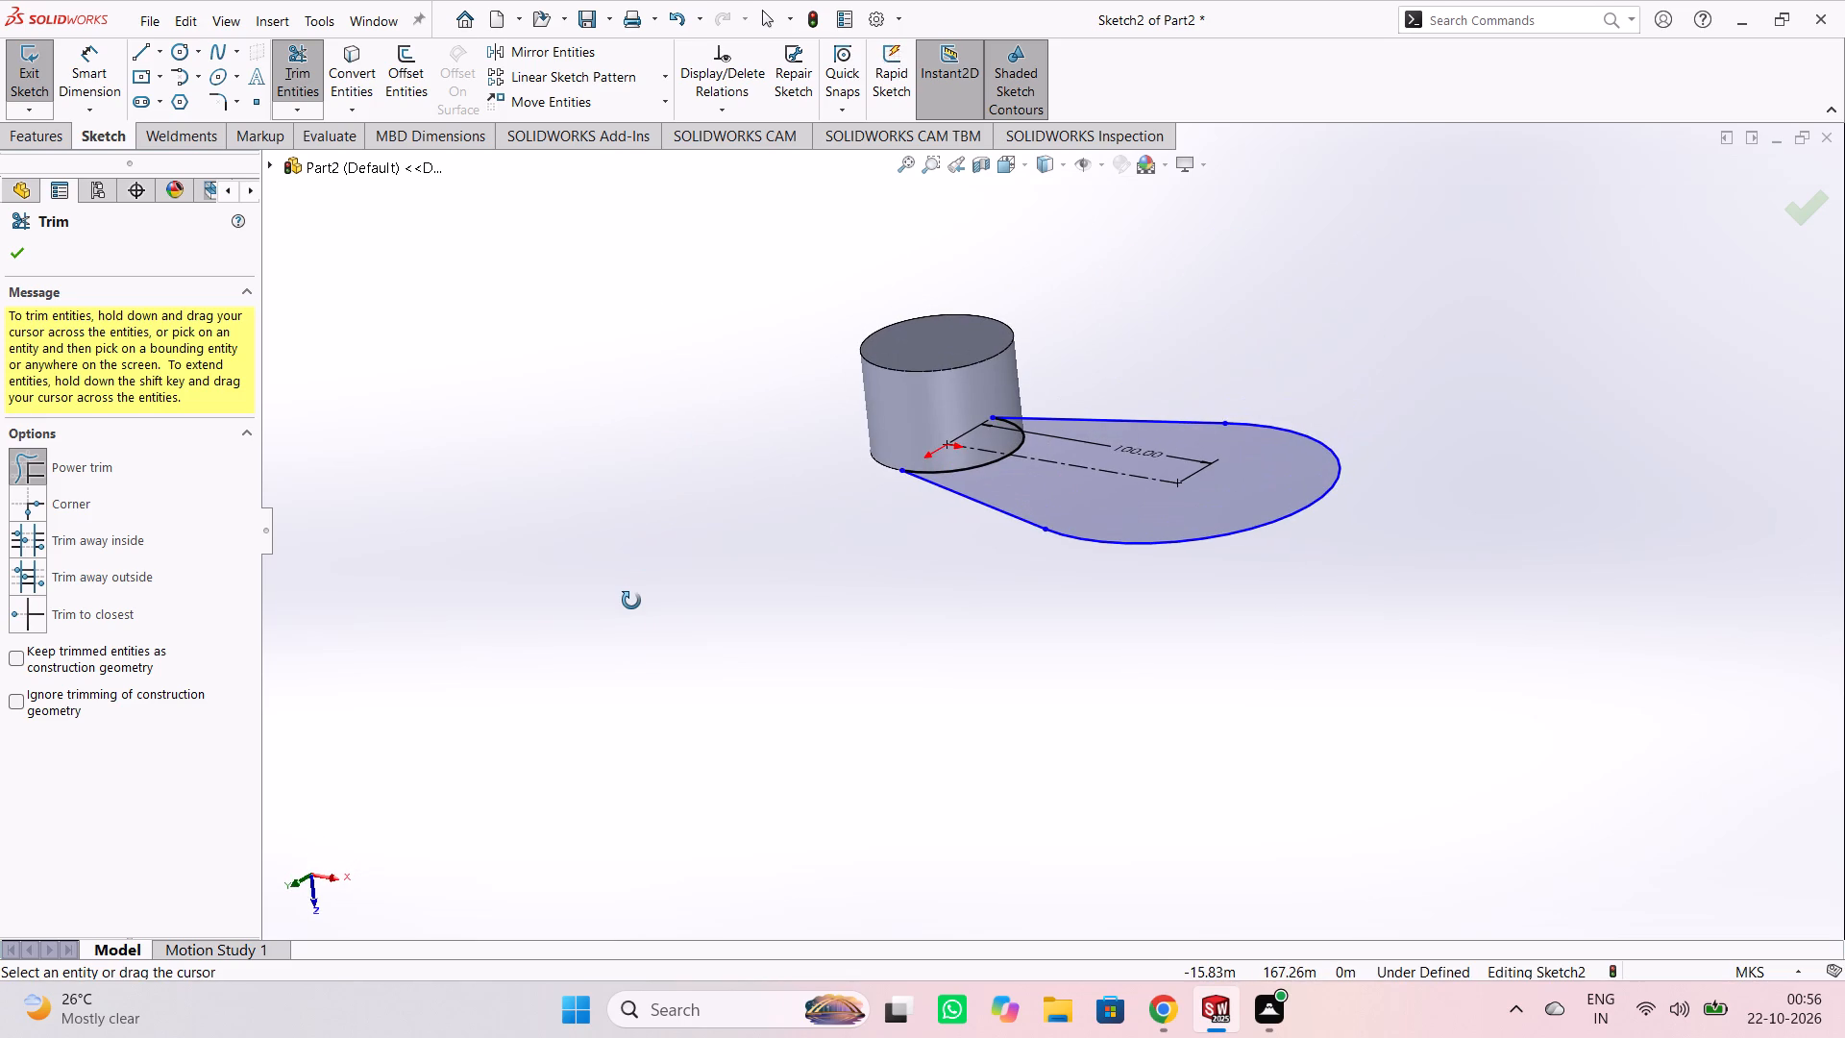
{"action": "middle_click_drag", "start_coordinate": [631, 601], "coordinate": [692, 616]}
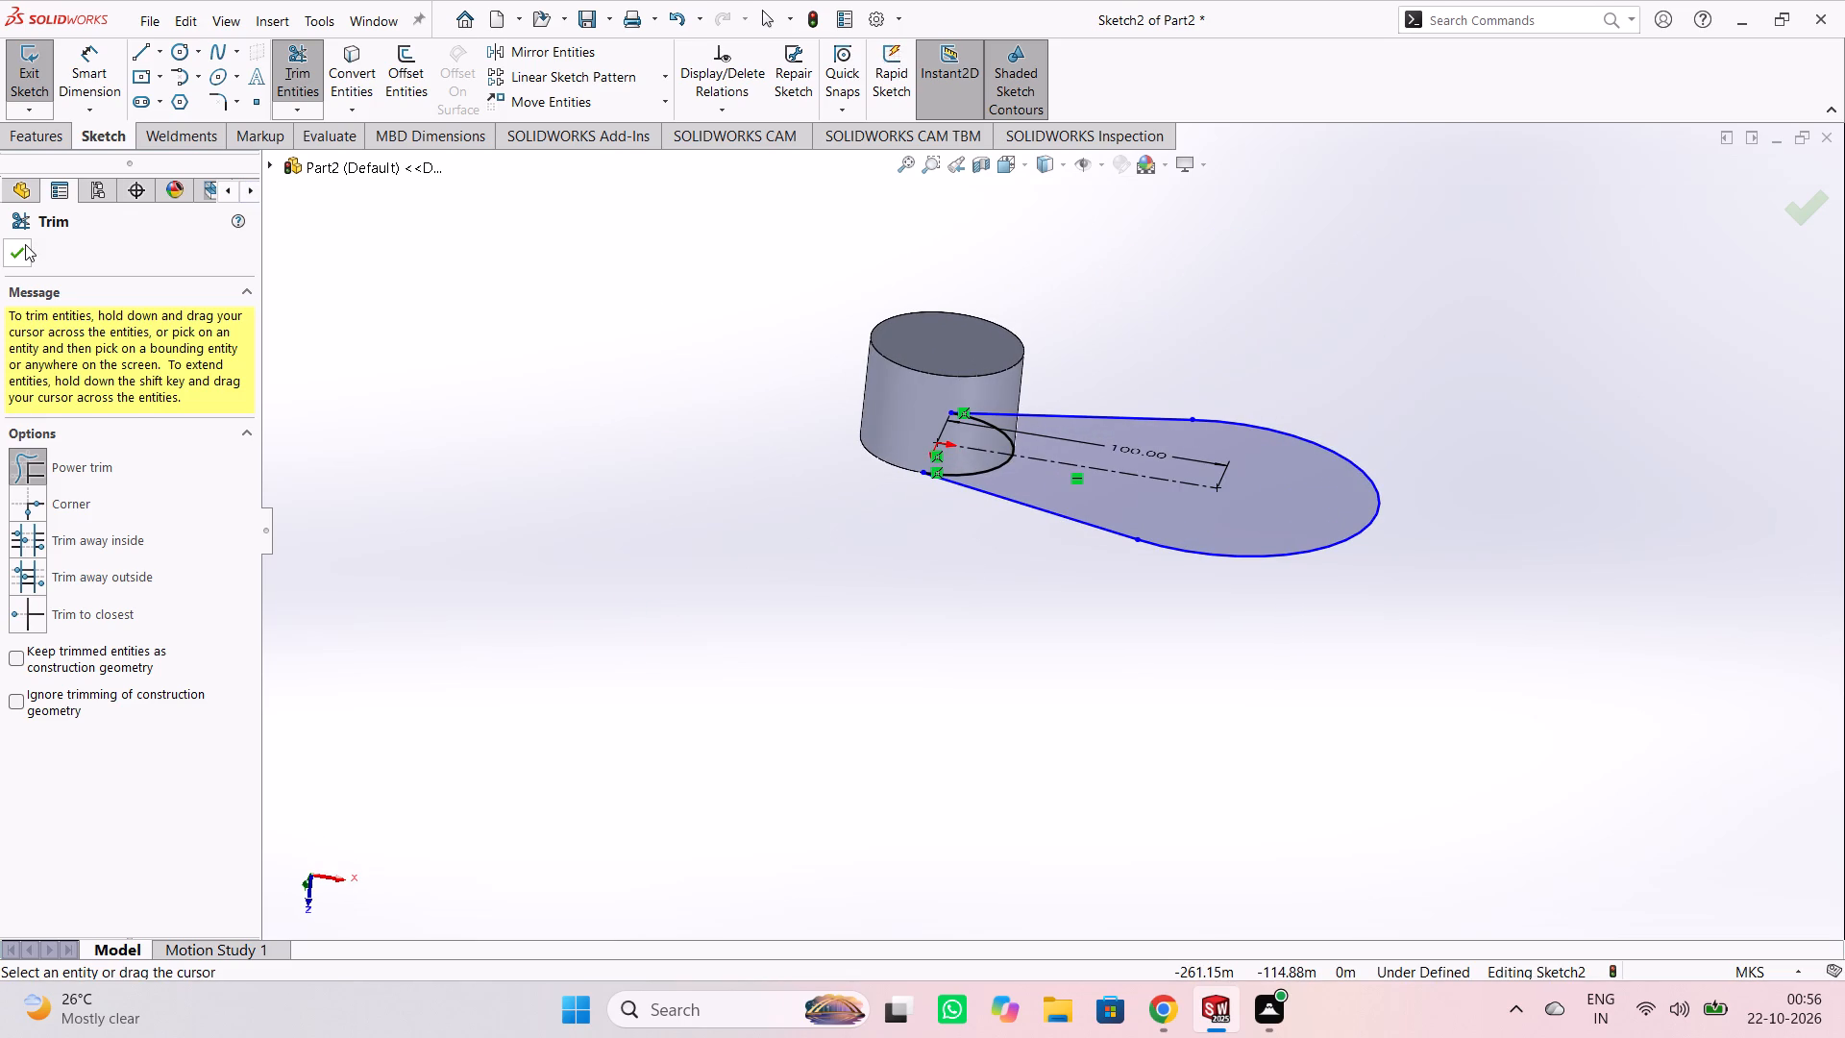
{"action": "left_click", "coordinate": [25, 244]}
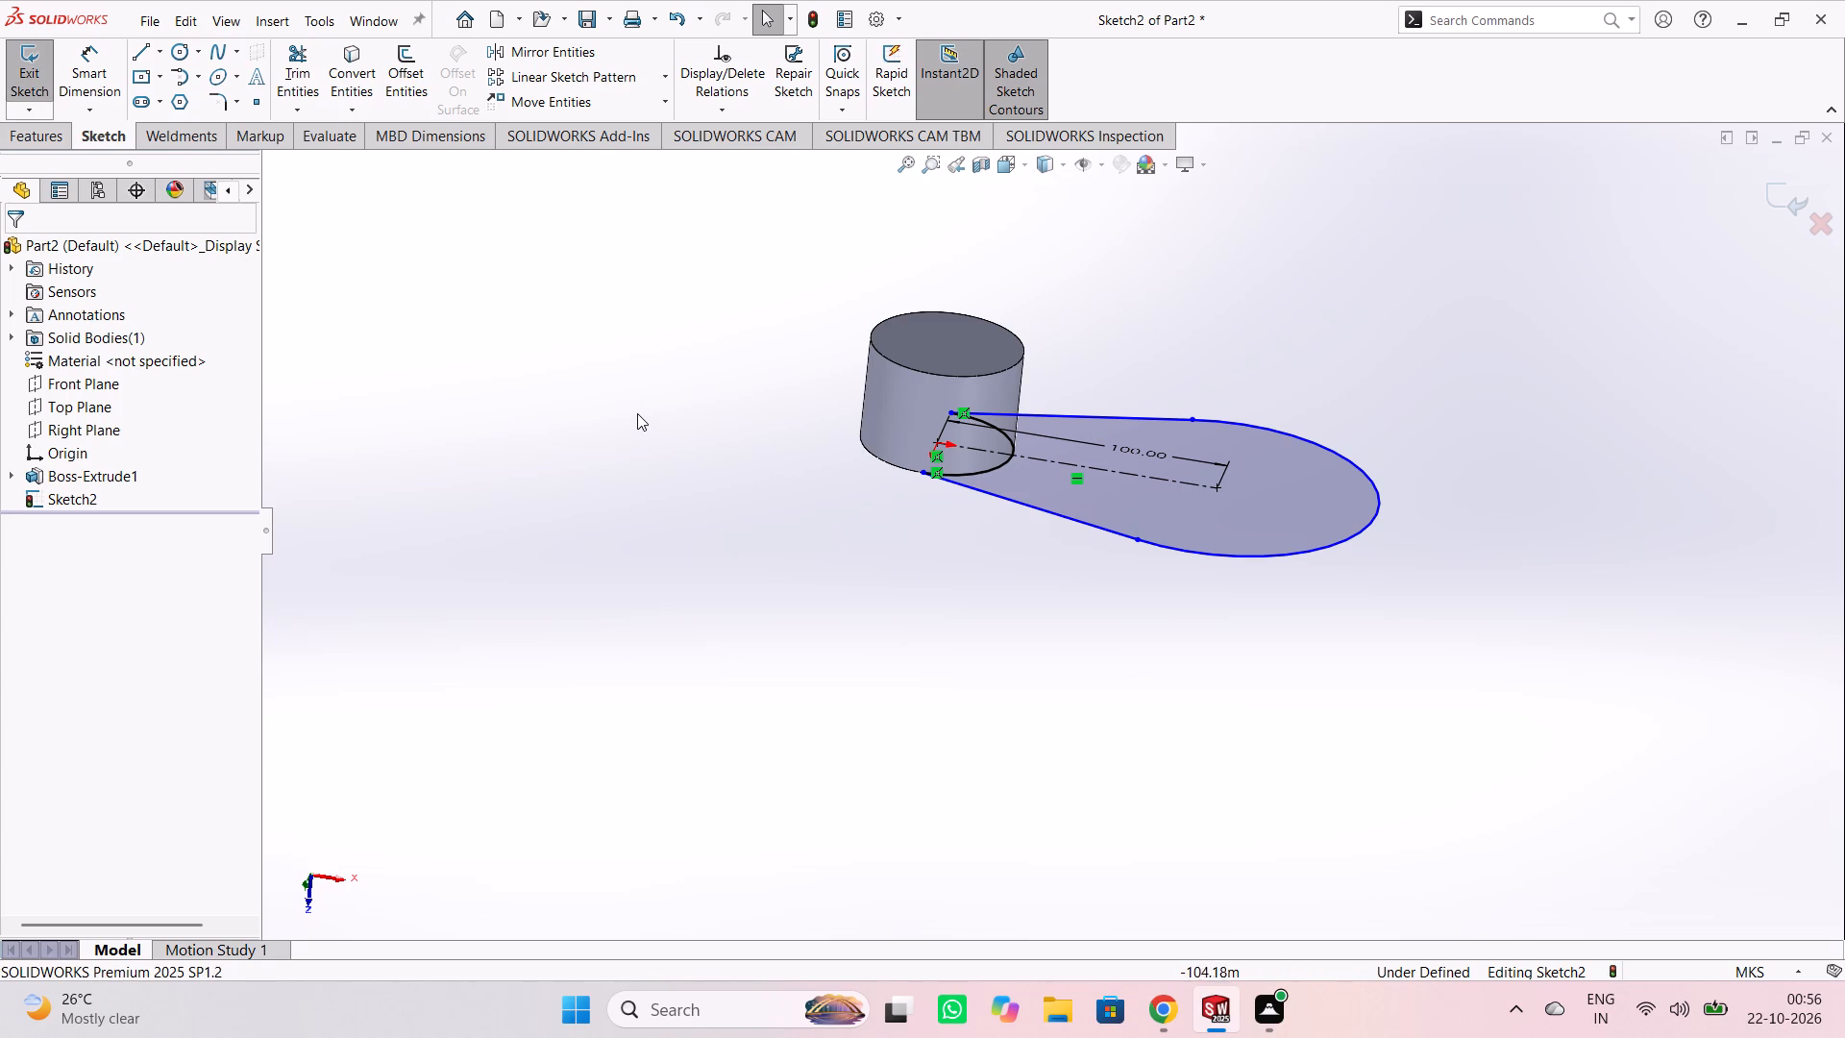
Exit the sketch and extrude the plate profile as a Blind boss 25 m deep, reversed to run alongside the cylinder.
{"action": "scroll", "coordinate": [628, 413], "scroll_direction": "down", "scroll_amount": 1}
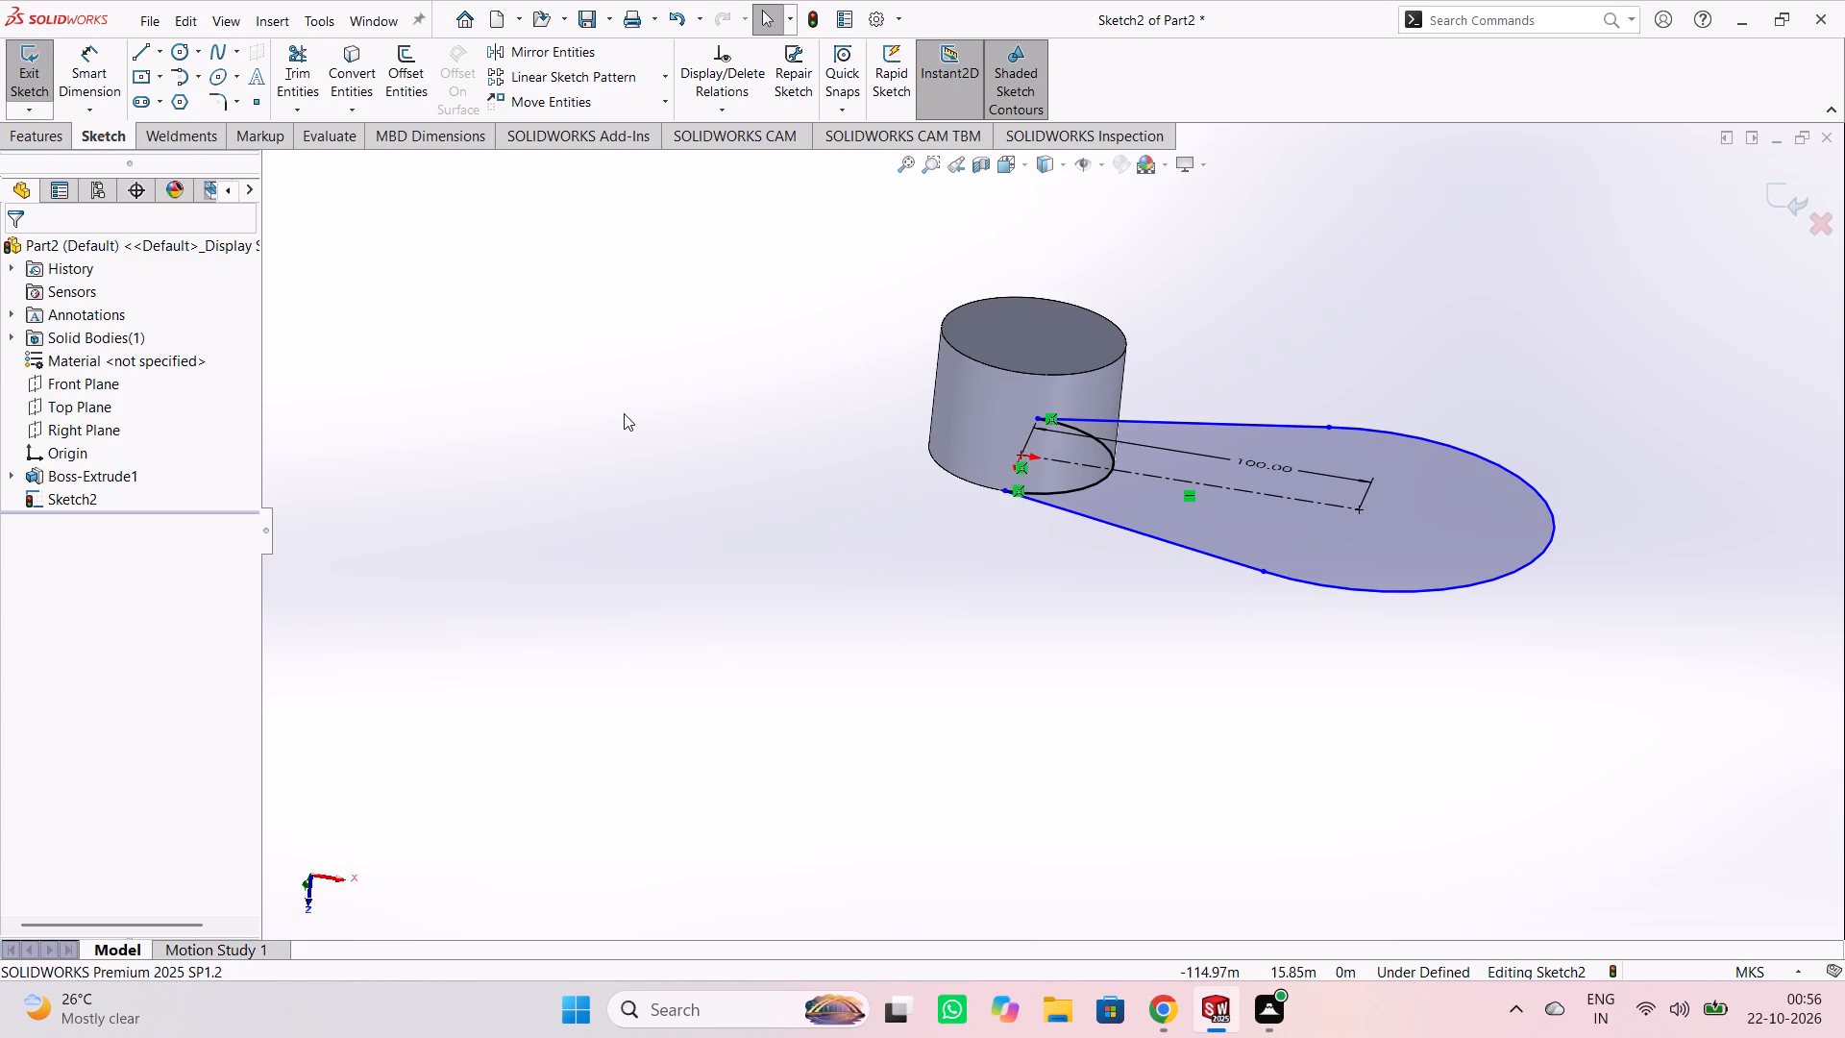
{"action": "left_click", "coordinate": [37, 76]}
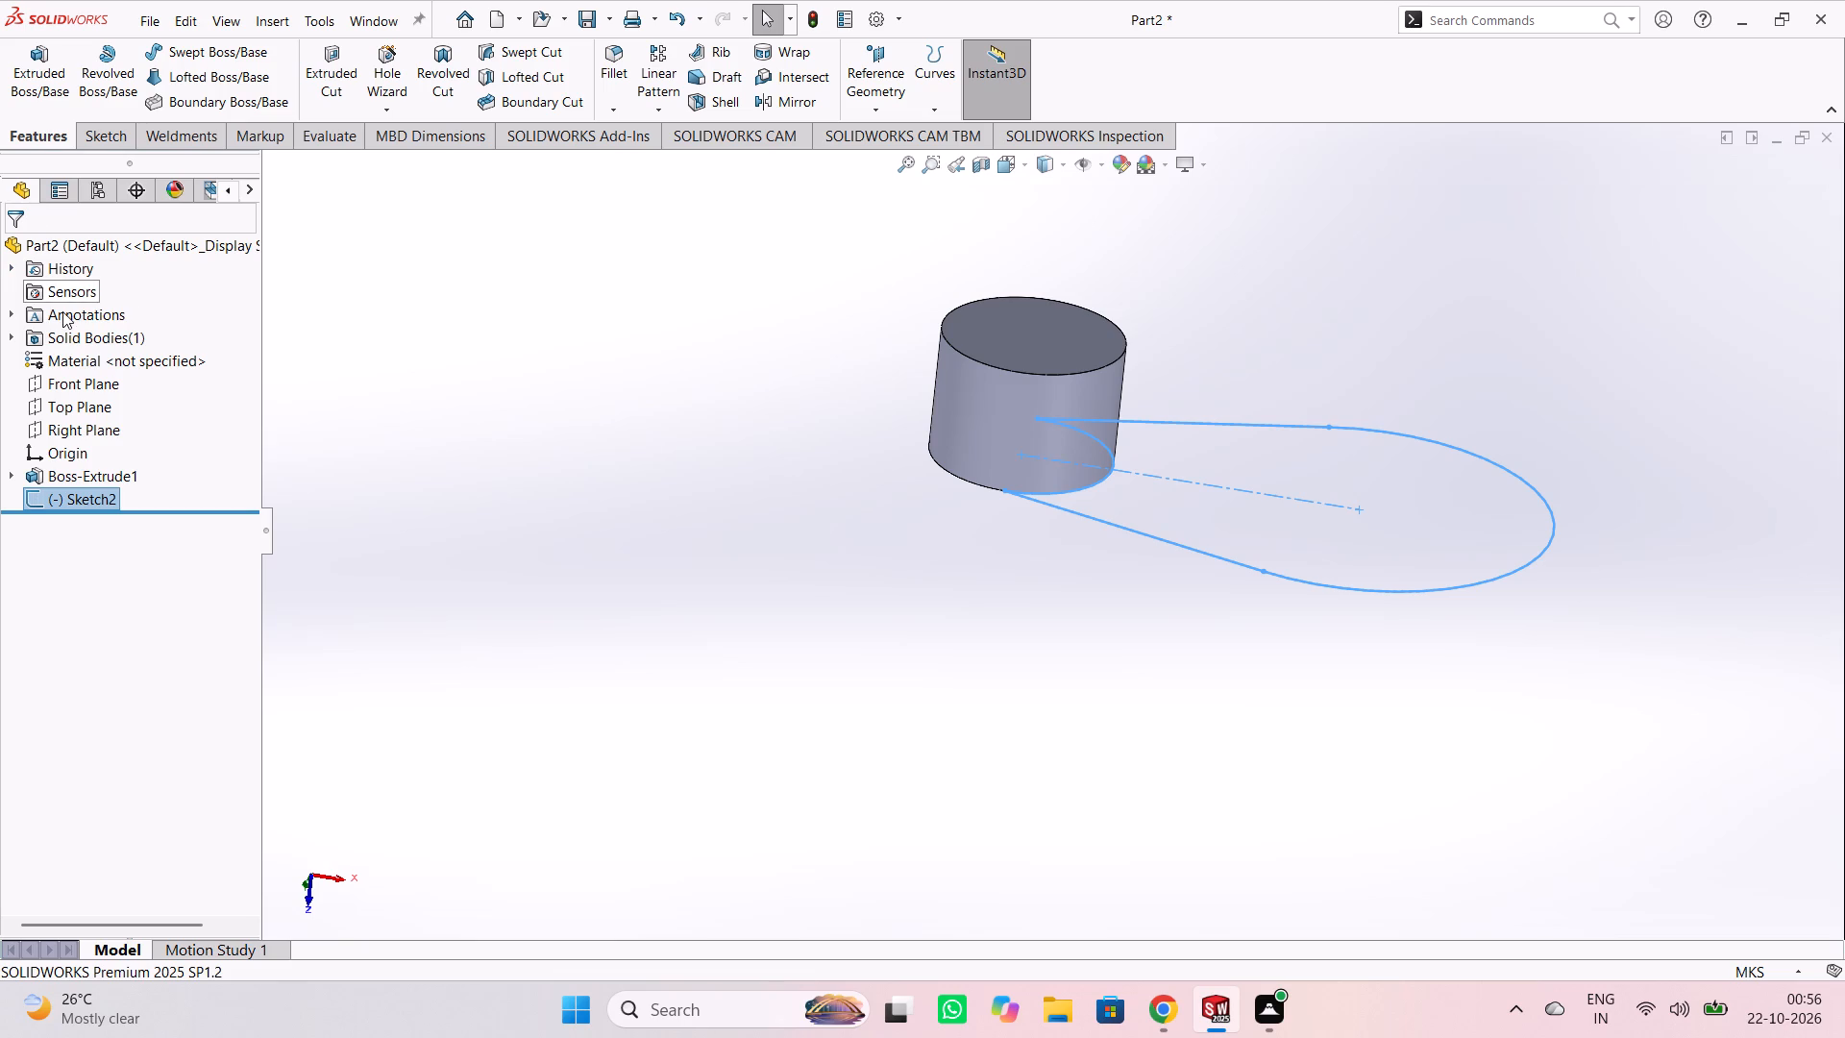
{"action": "left_click", "coordinate": [42, 75]}
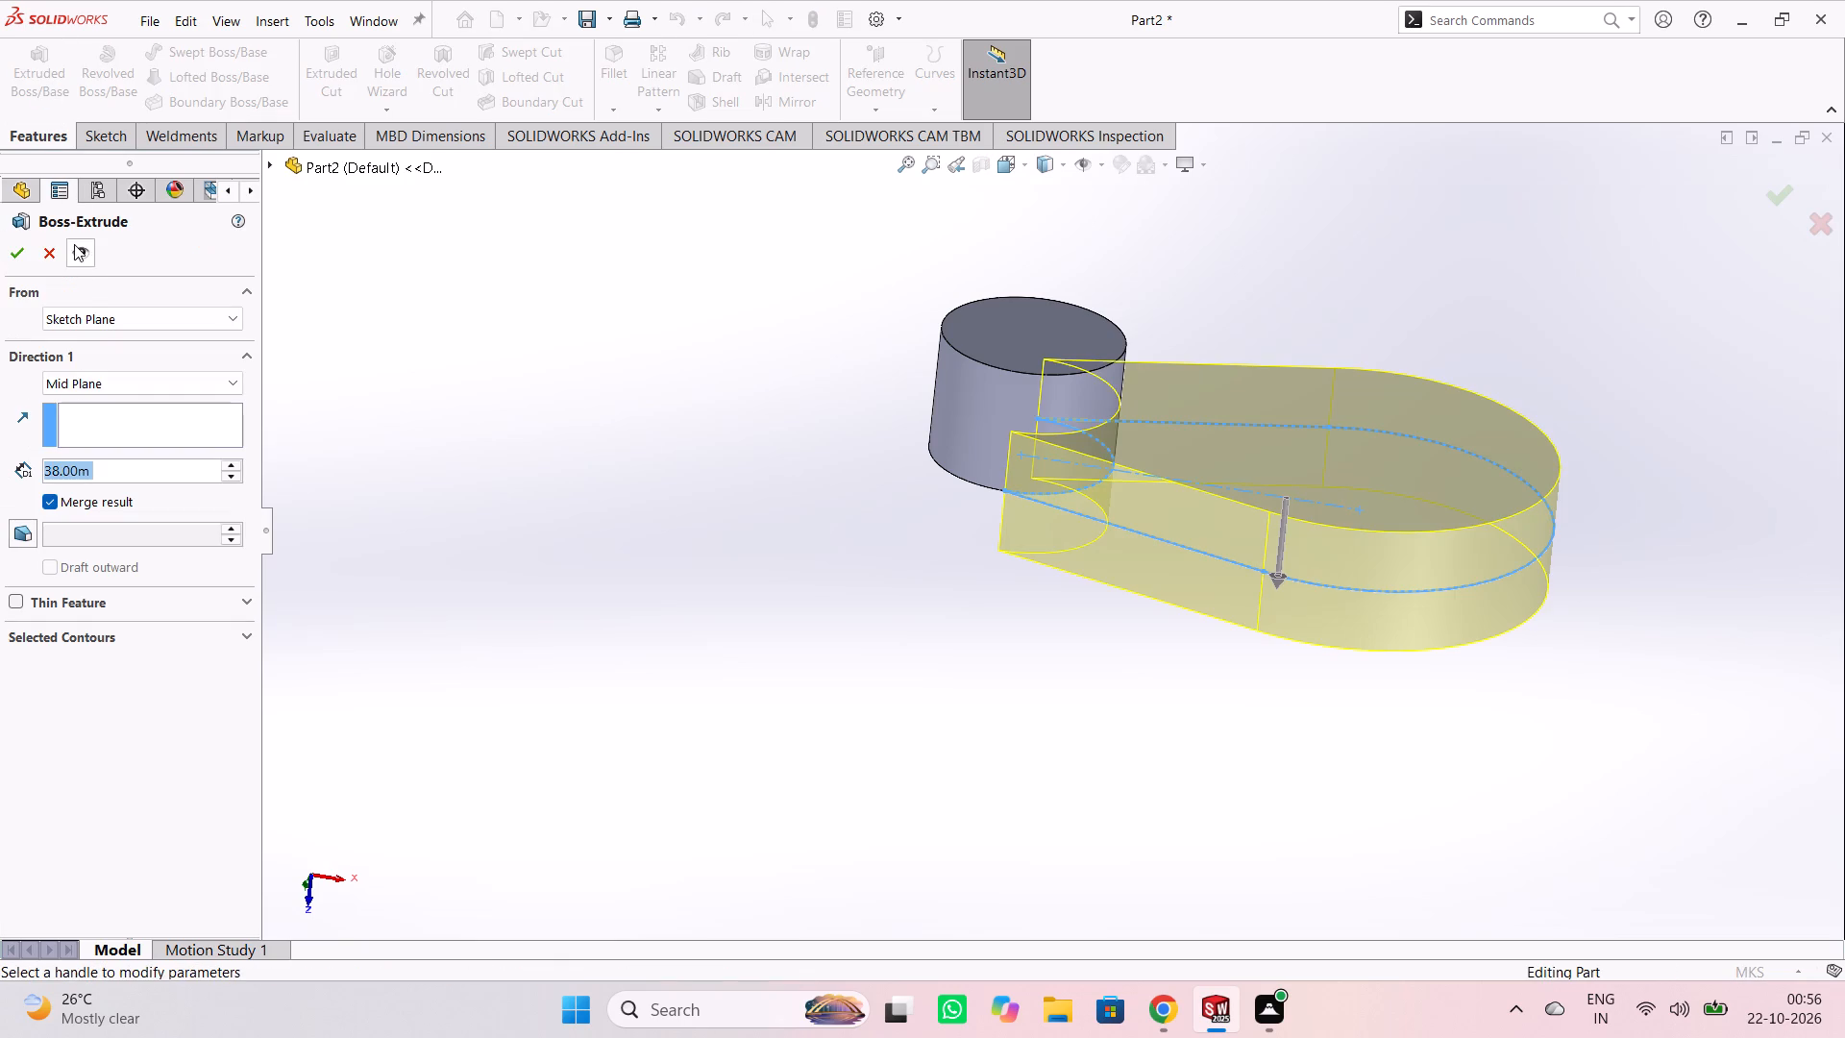
{"action": "left_click", "coordinate": [110, 388]}
{"action": "left_click", "coordinate": [106, 405]}
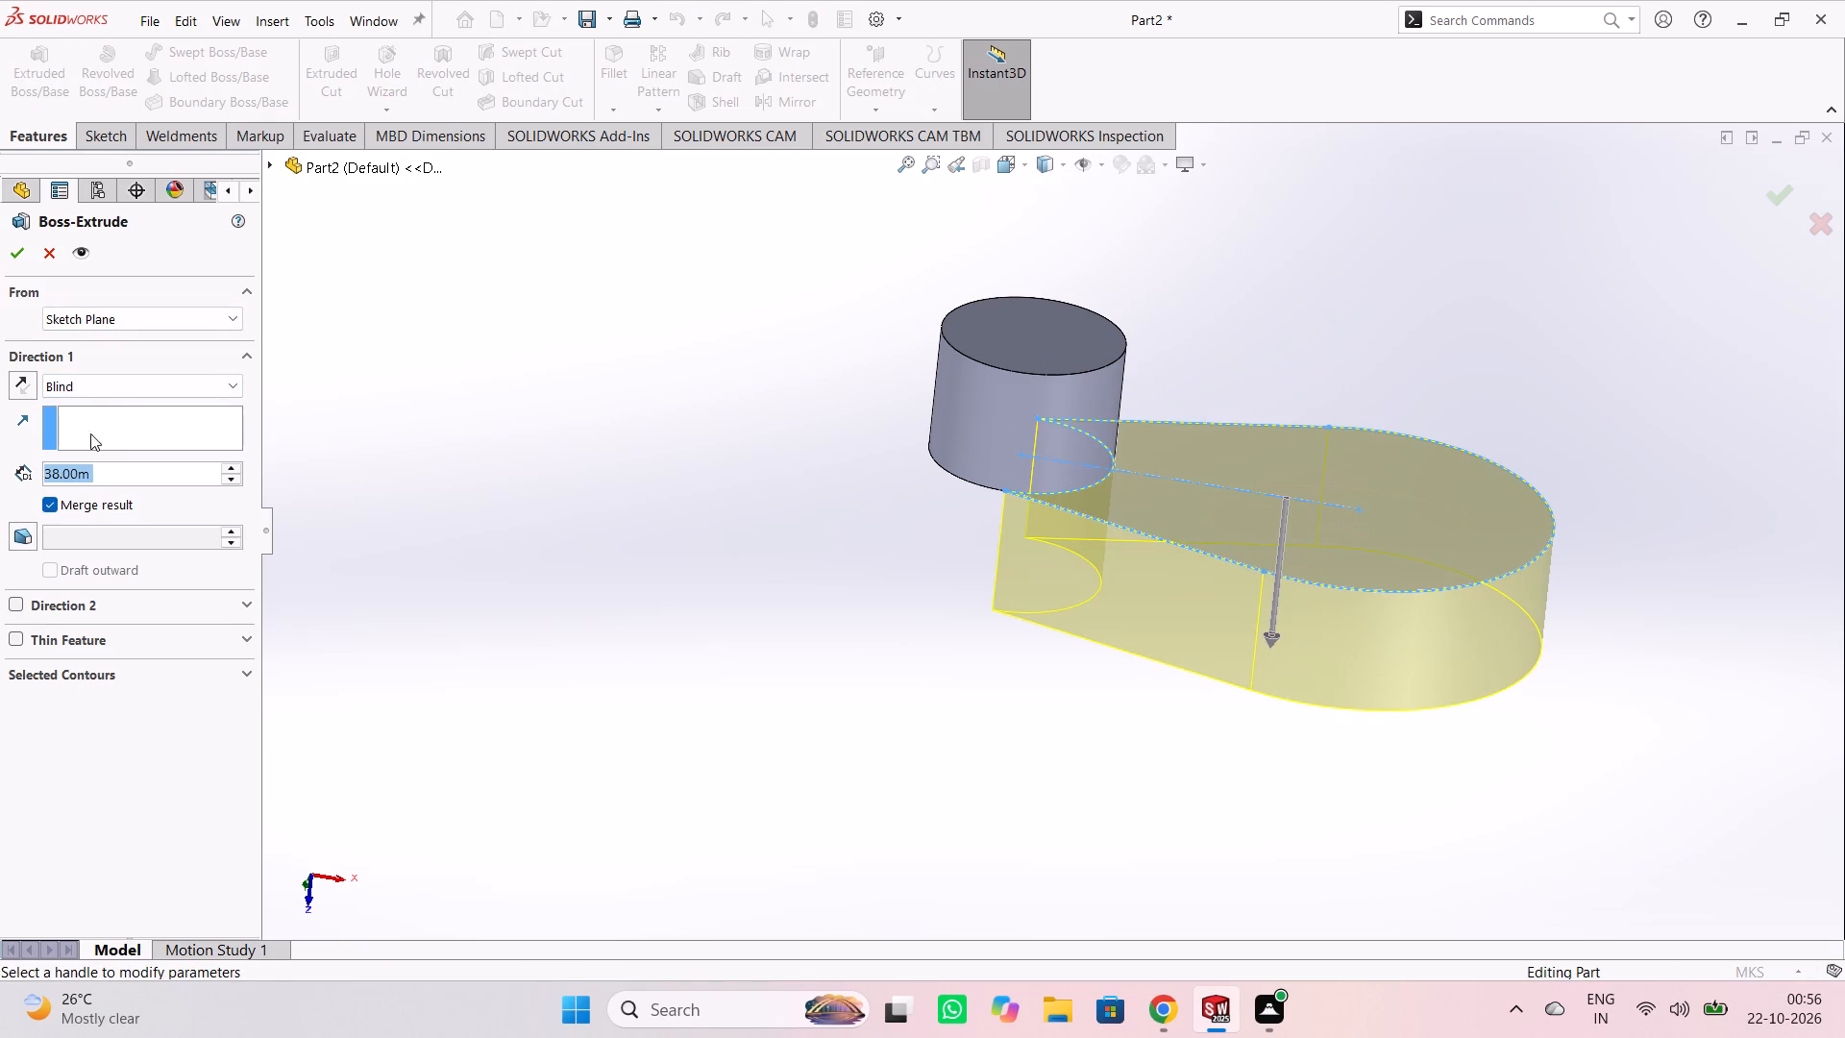
{"action": "left_click", "coordinate": [25, 387]}
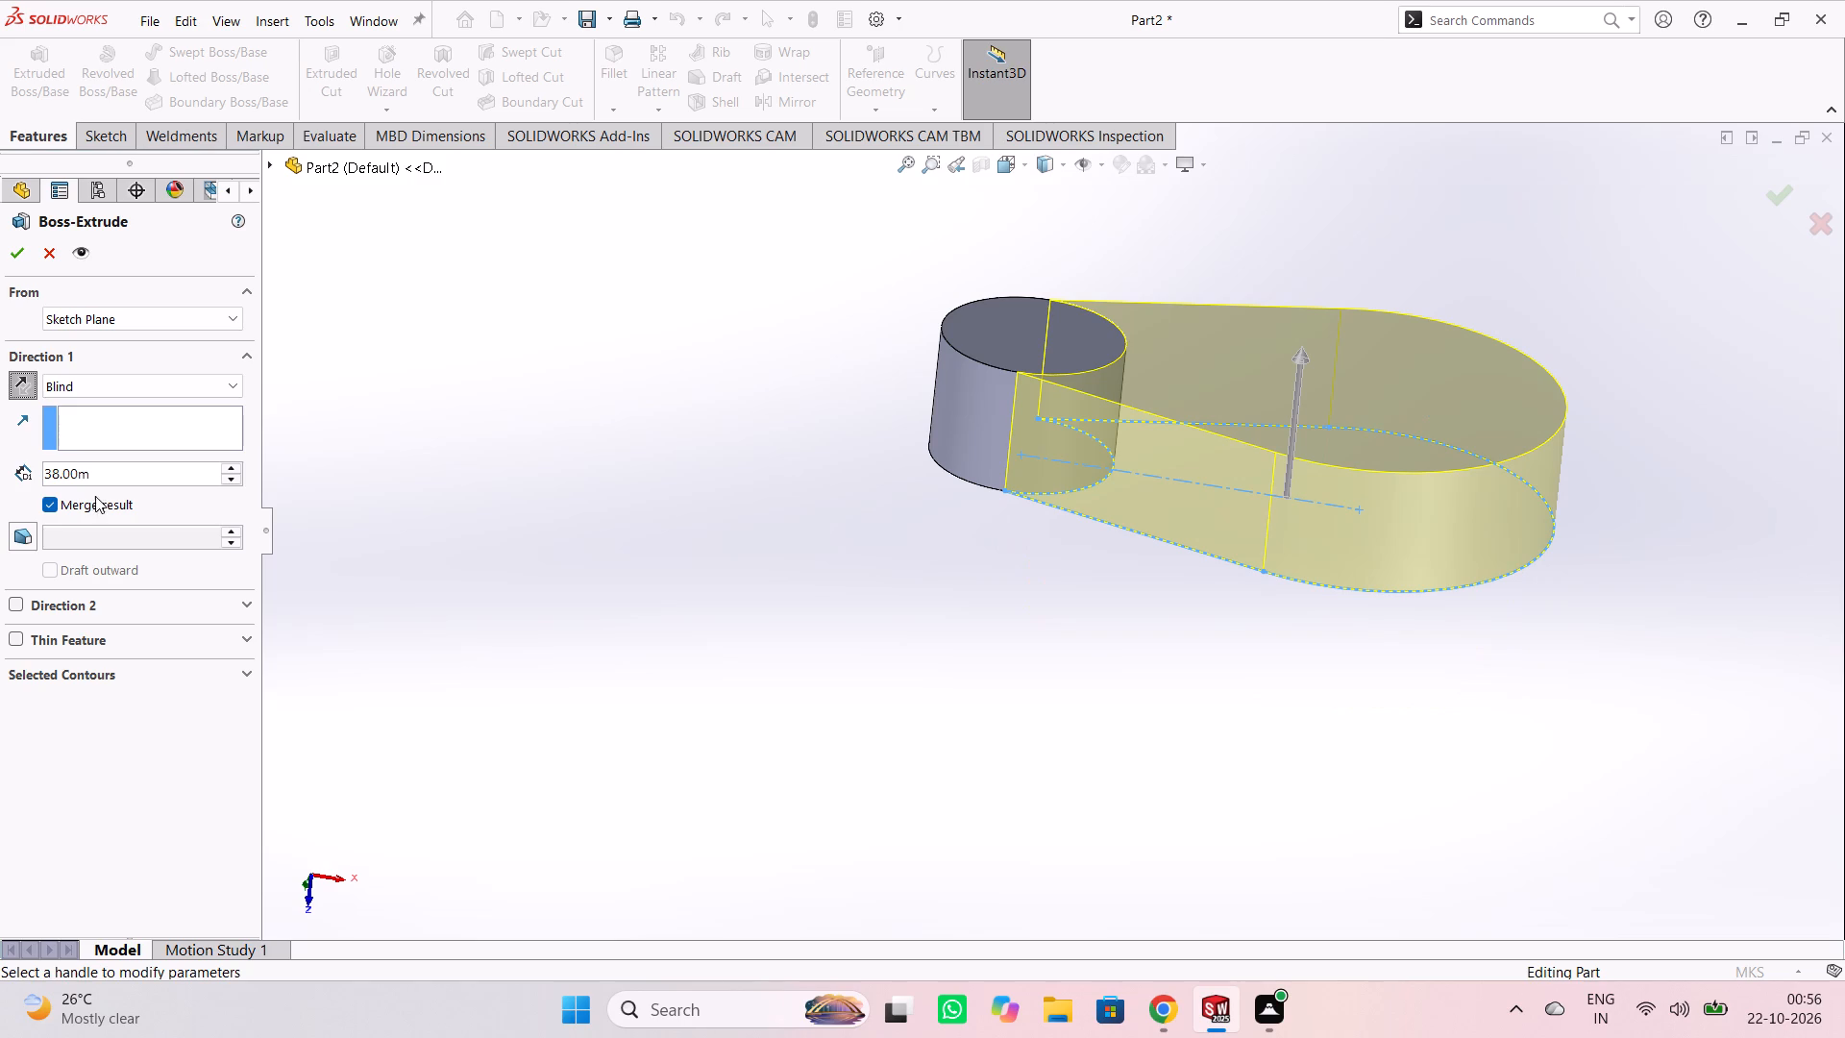
{"action": "double_click", "coordinate": [98, 484]}
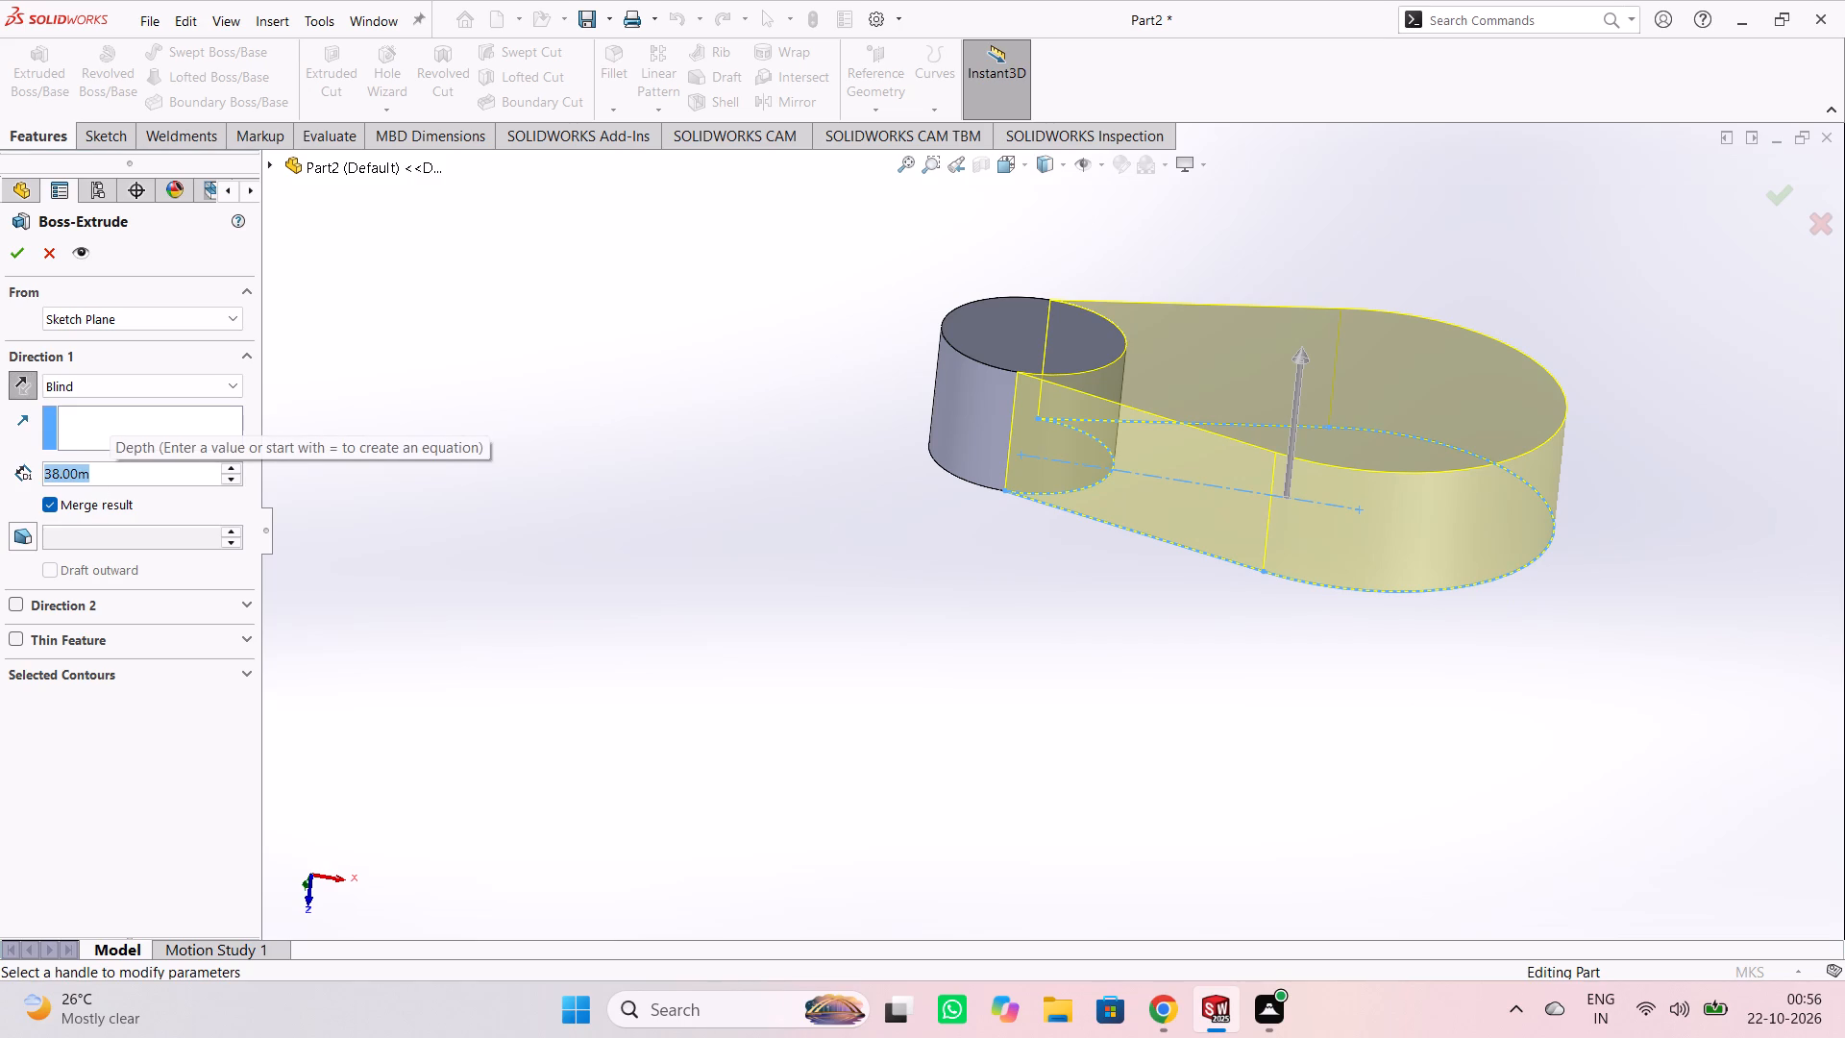
{"action": "type", "text": "25"}
{"action": "key", "text": "Return"}
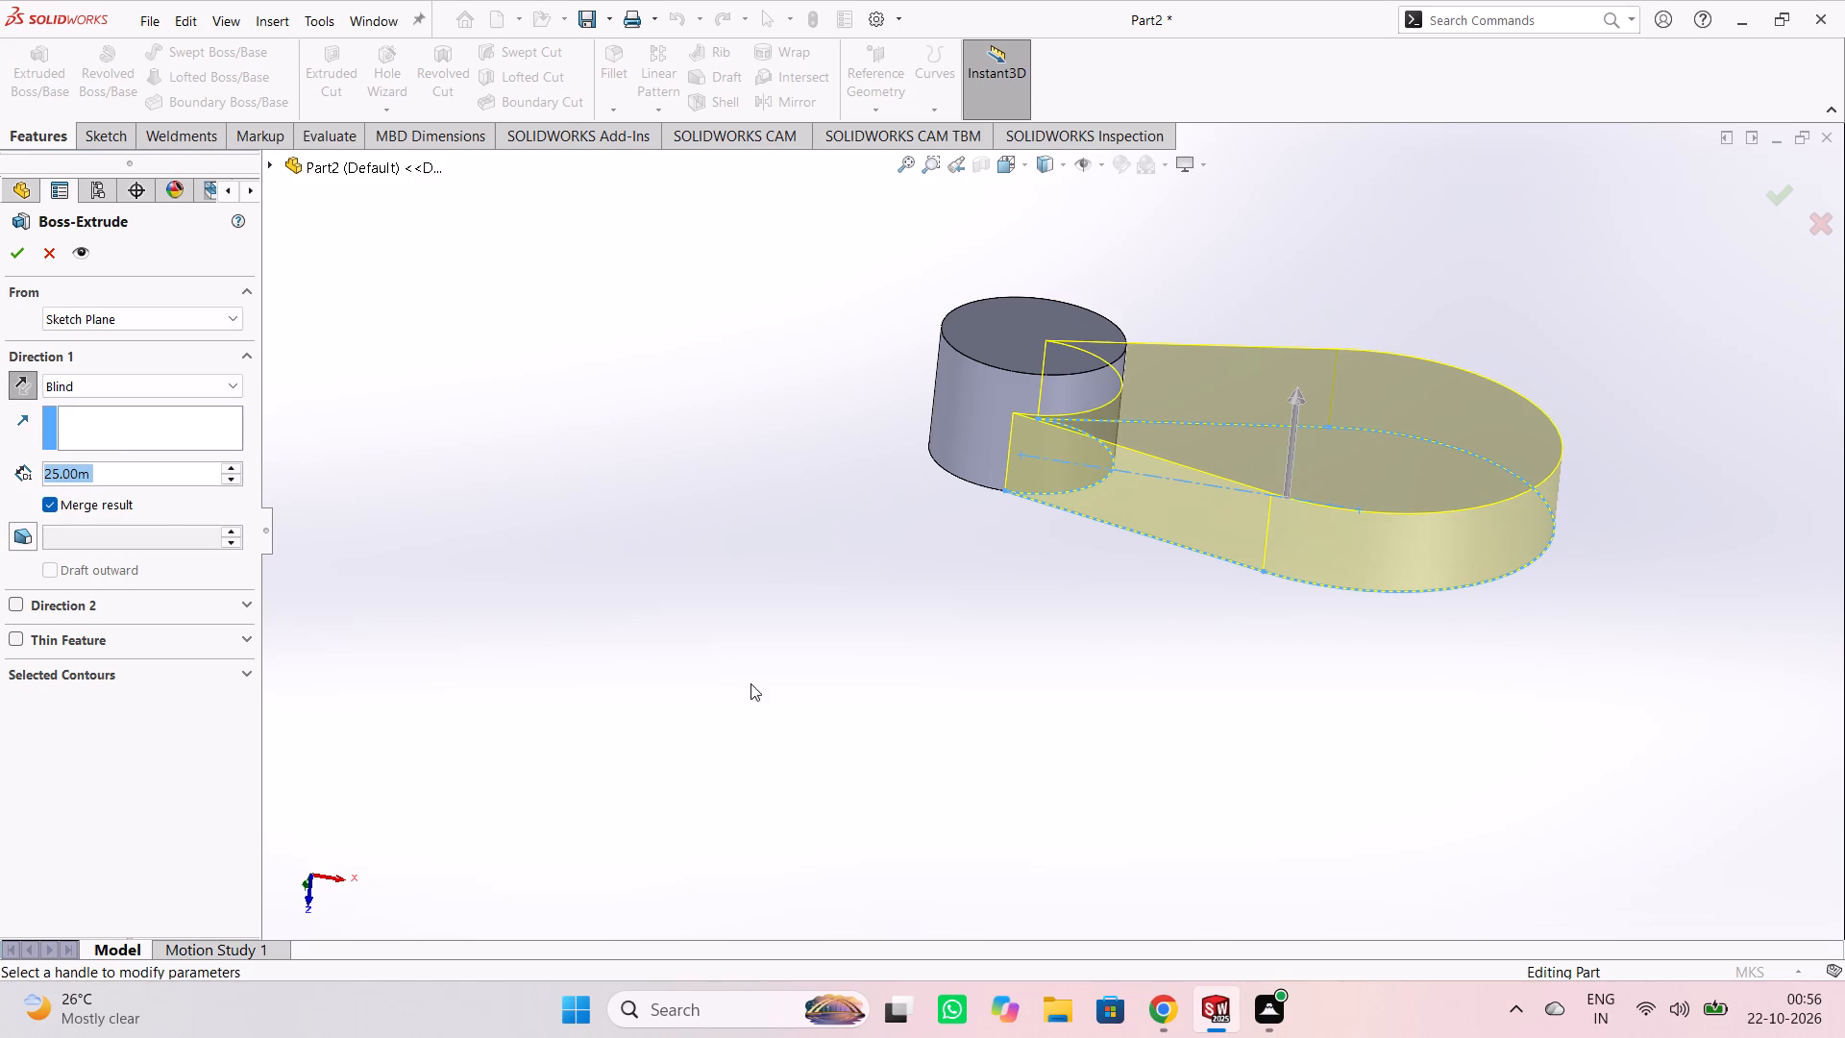
{"action": "left_click", "coordinate": [4, 246]}
{"action": "left_click", "coordinate": [655, 463]}
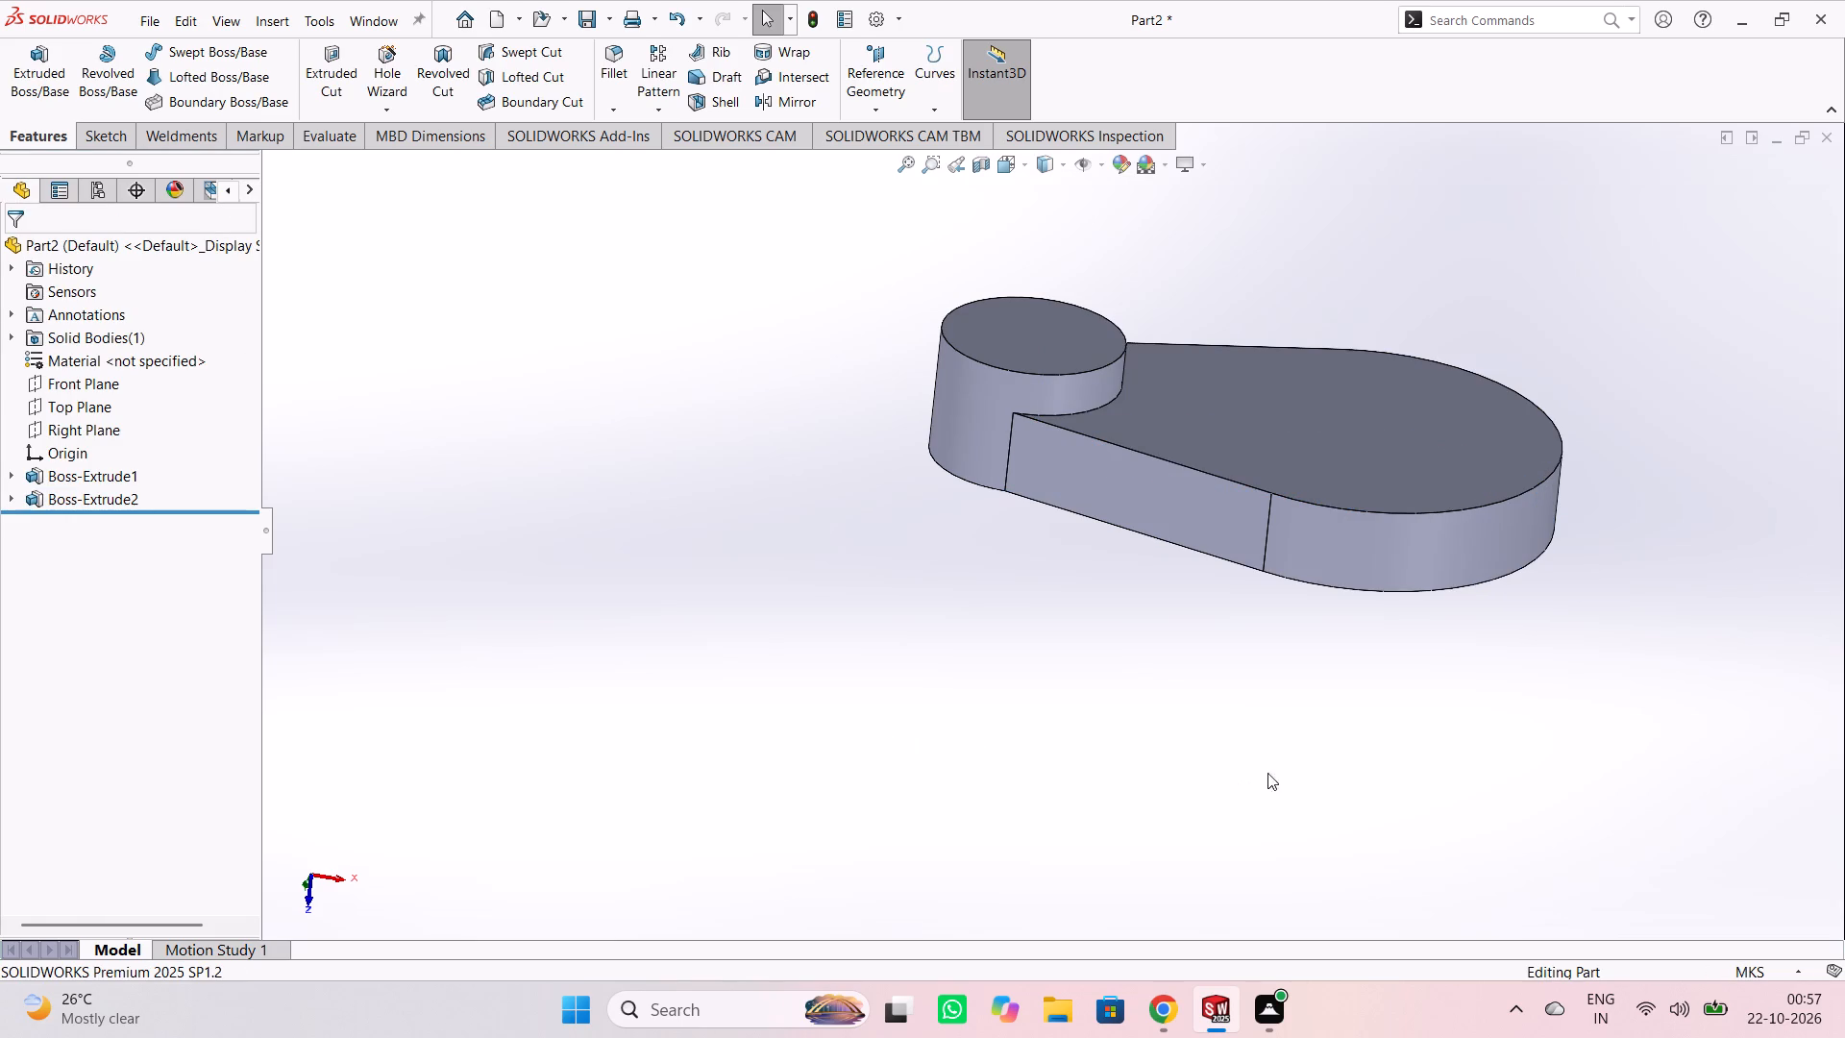
Start a new sketch on the plate's flat face from which the cylindrical boss protrudes.
{"action": "middle_click_drag", "start_coordinate": [1297, 757], "coordinate": [1261, 722]}
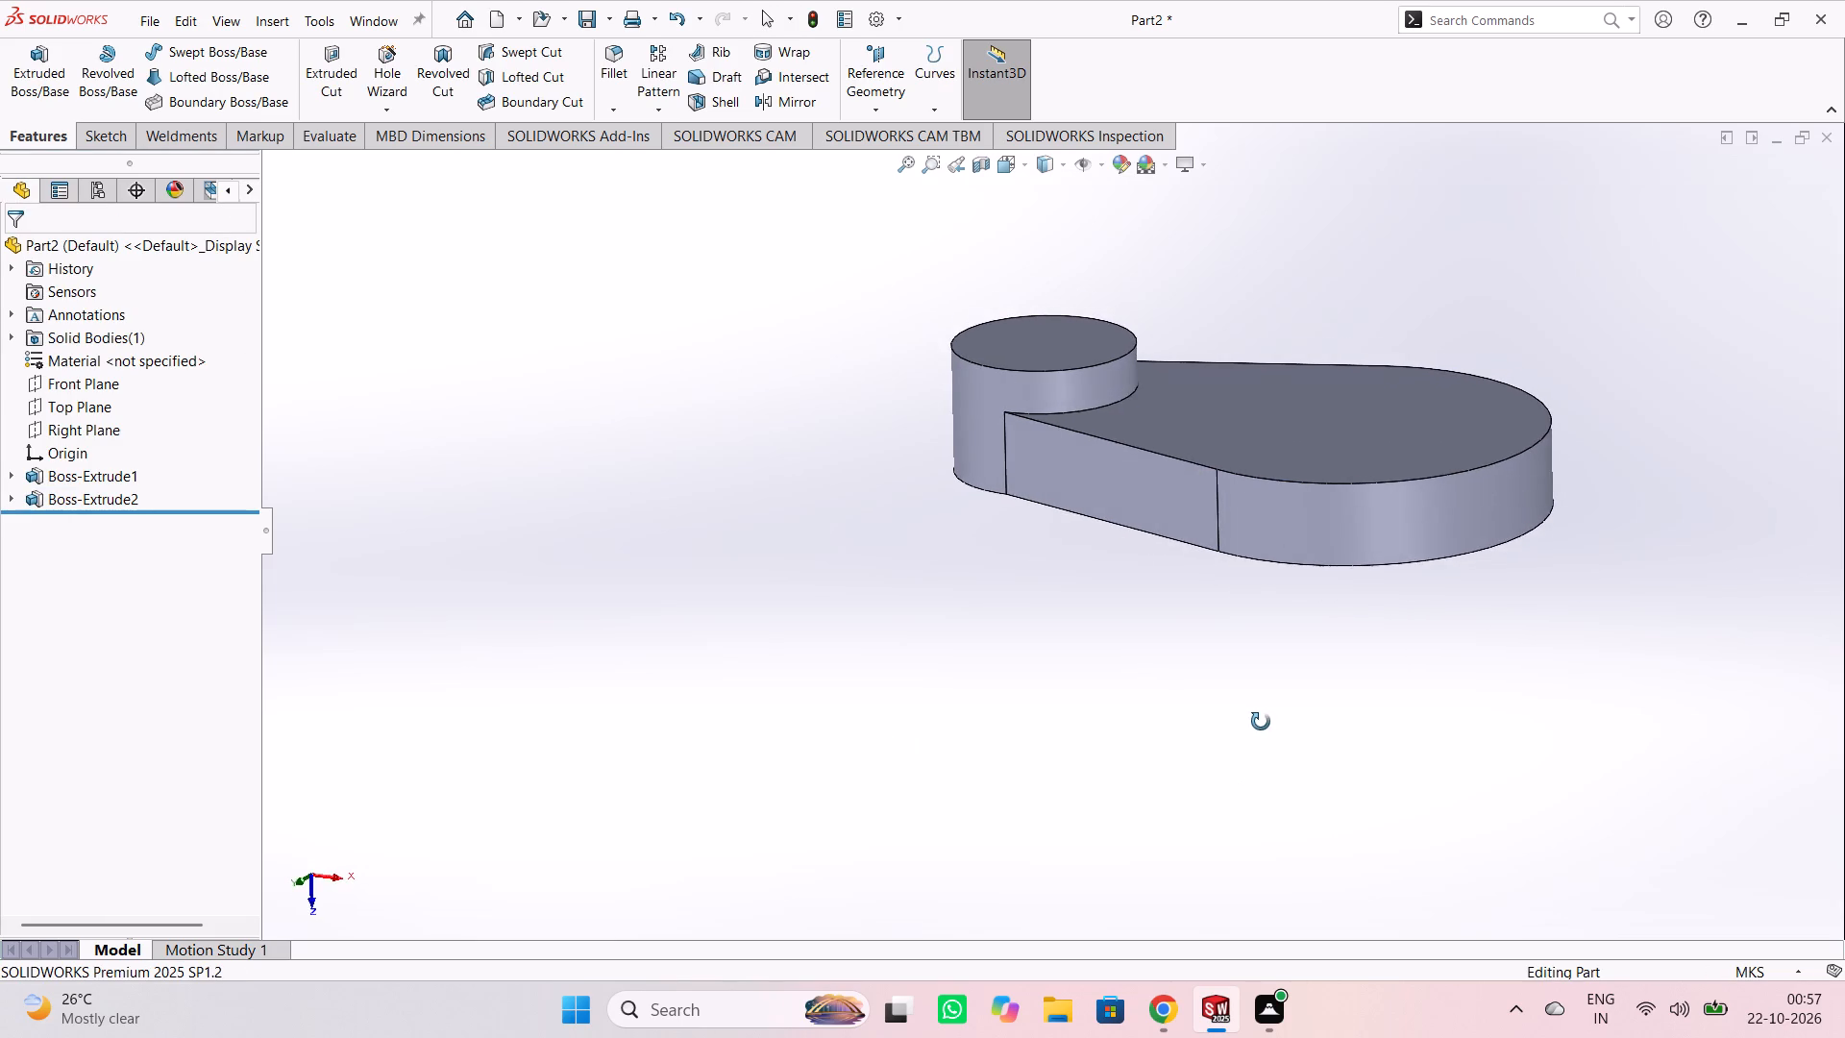
{"action": "middle_click_drag", "start_coordinate": [1261, 722], "coordinate": [1243, 737]}
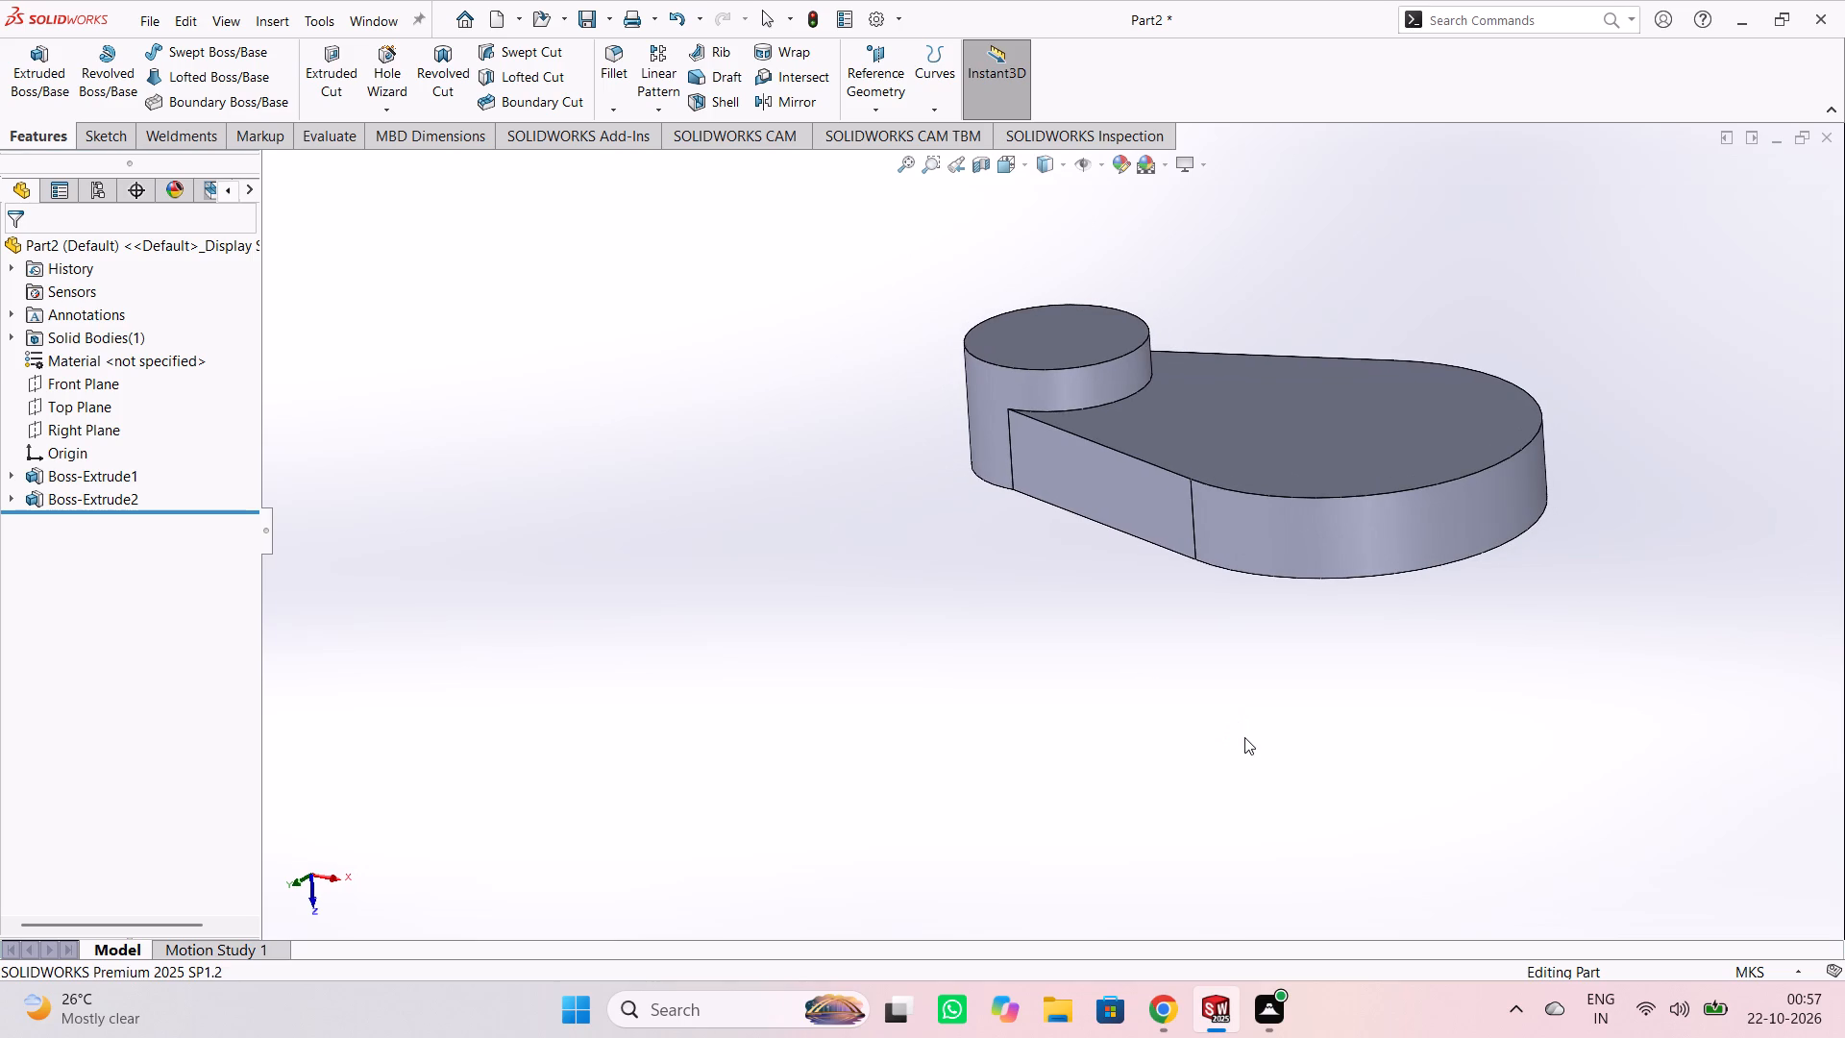
{"action": "middle_click_drag", "start_coordinate": [1244, 737], "coordinate": [1282, 765]}
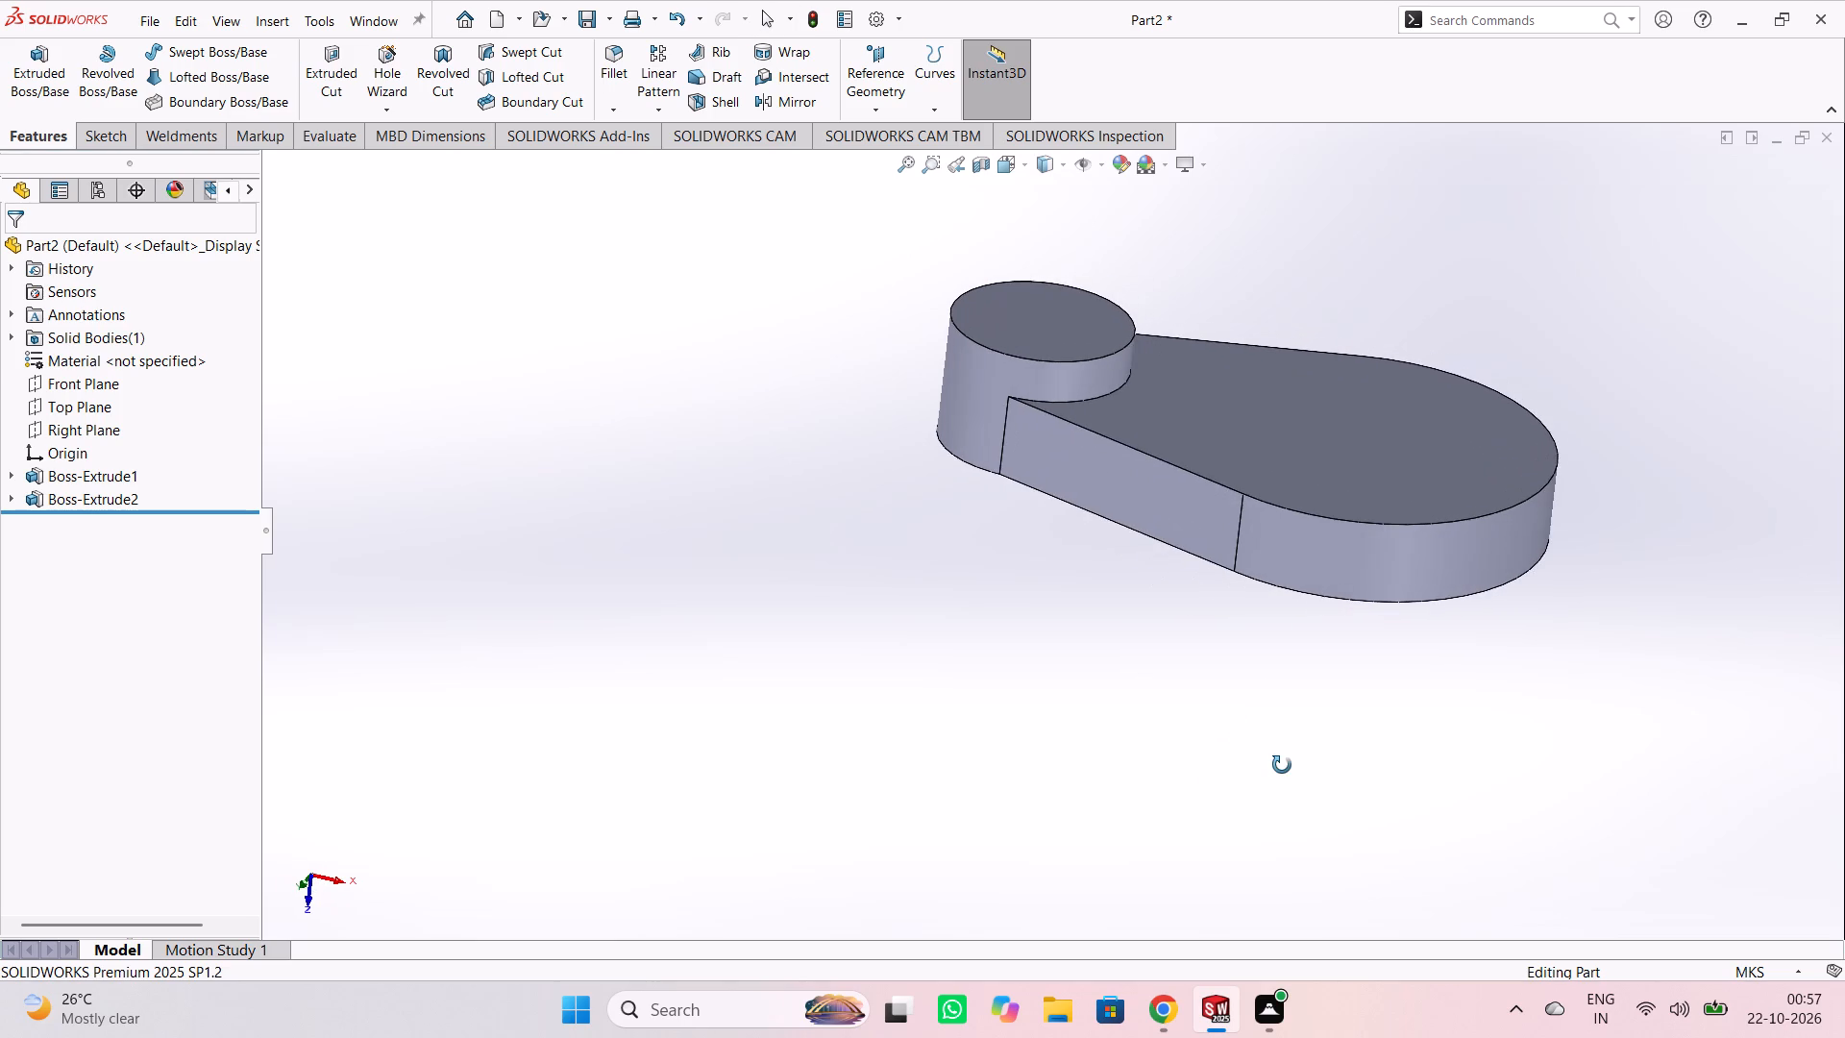
{"action": "middle_click_drag", "start_coordinate": [1282, 765], "coordinate": [1304, 764]}
{"action": "middle_click", "coordinate": [1304, 764]}
{"action": "middle_click", "coordinate": [1304, 764]}
{"action": "middle_click_drag", "start_coordinate": [1304, 764], "coordinate": [1279, 761]}
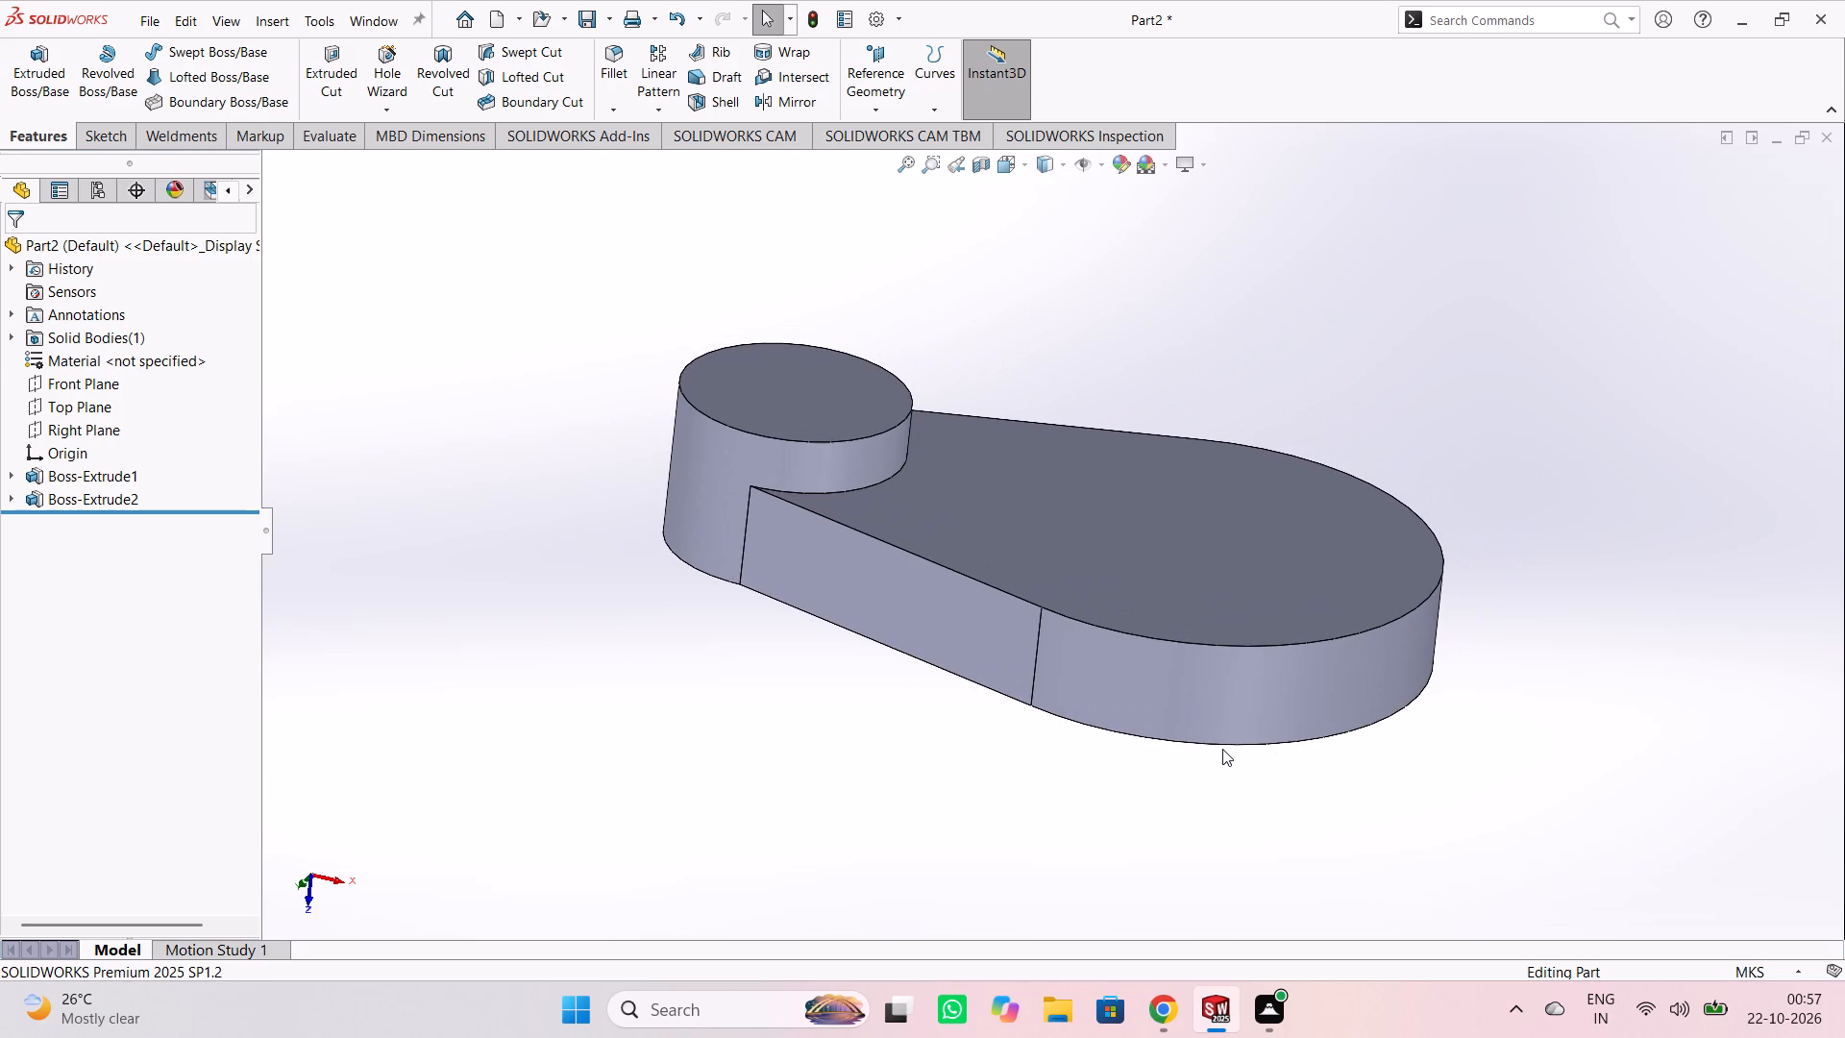
{"action": "left_click", "coordinate": [1224, 541]}
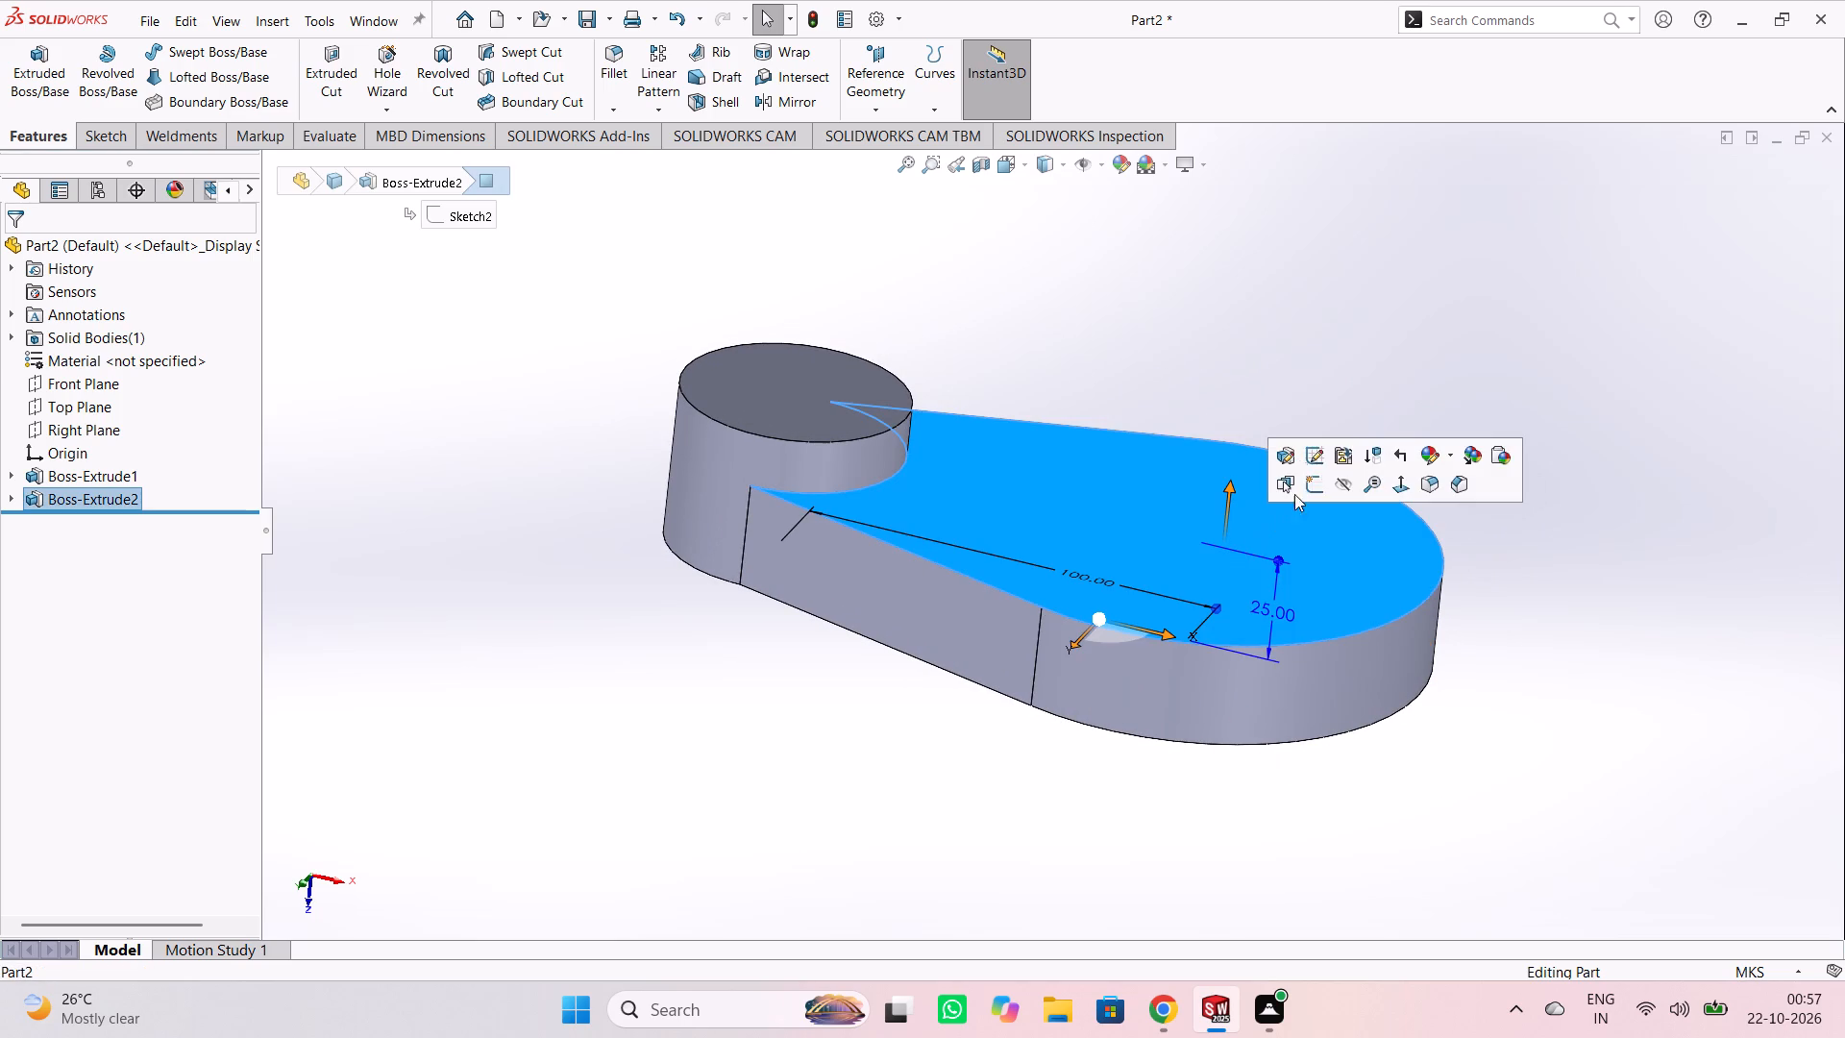
{"action": "left_click", "coordinate": [1305, 483]}
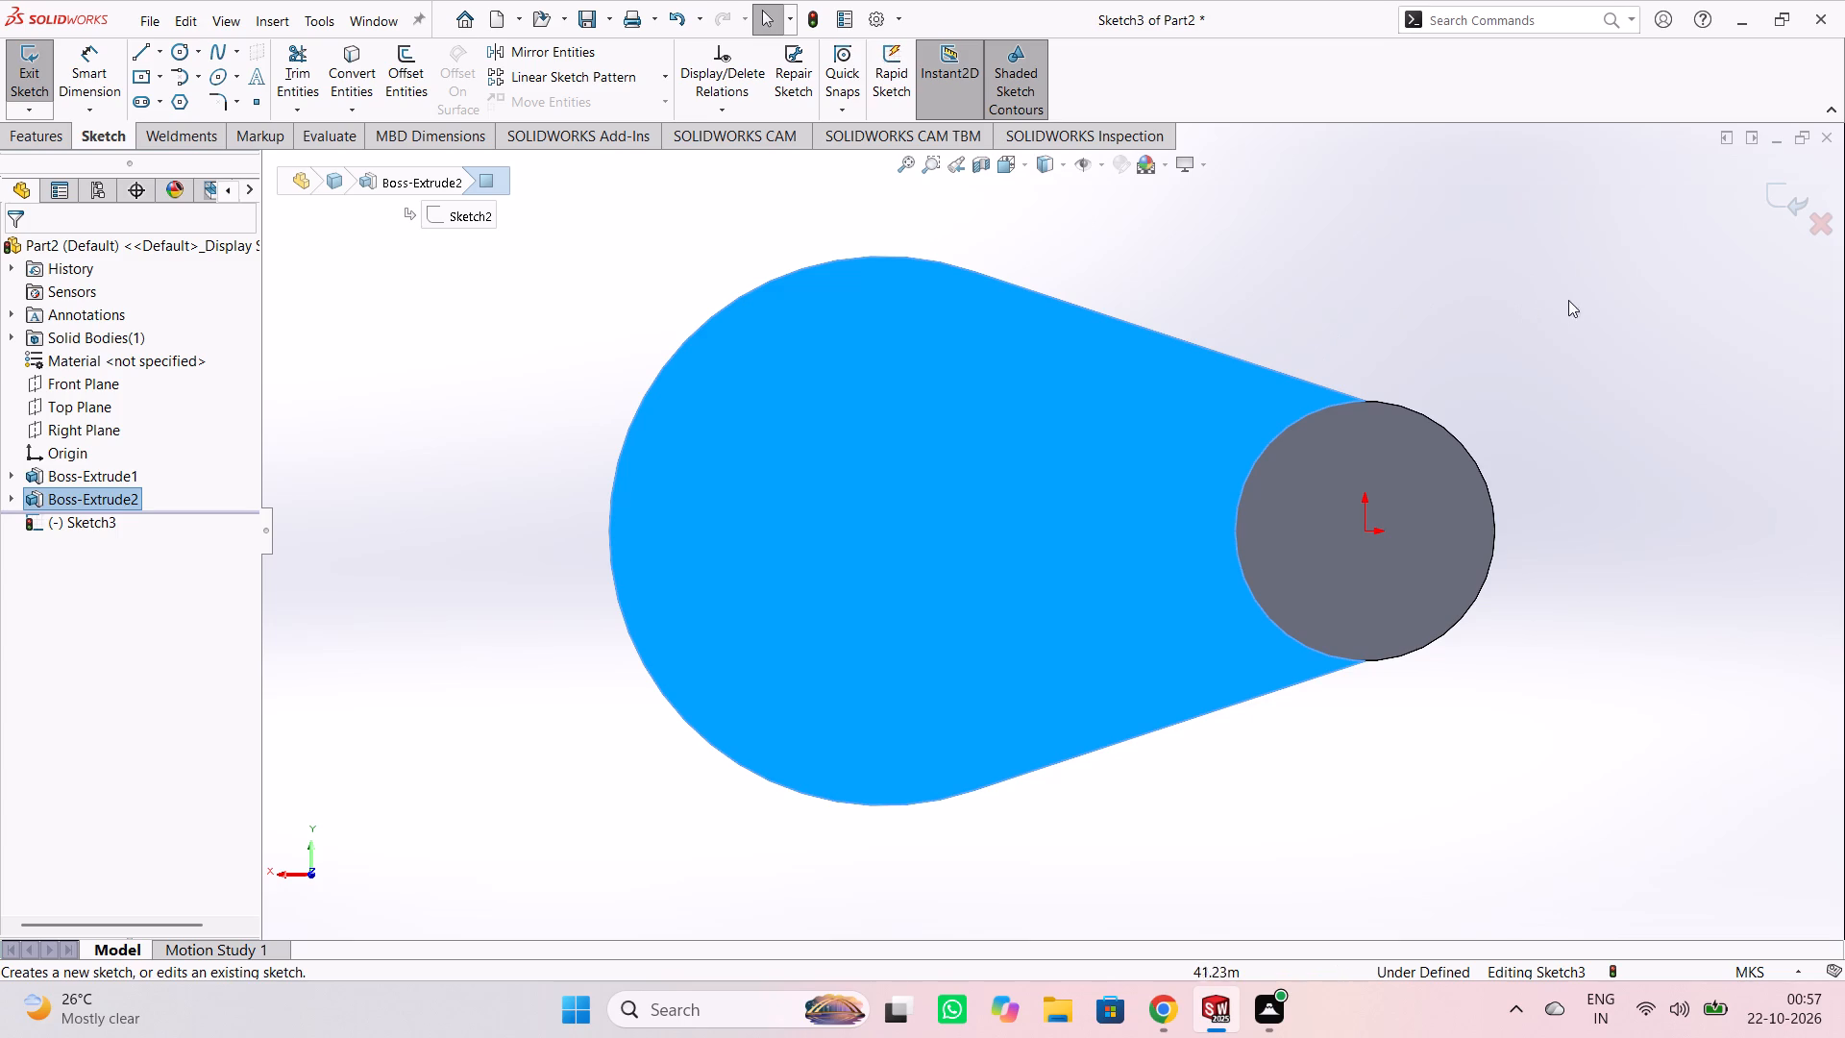
{"action": "middle_click_drag", "start_coordinate": [1589, 285], "coordinate": [1049, 682]}
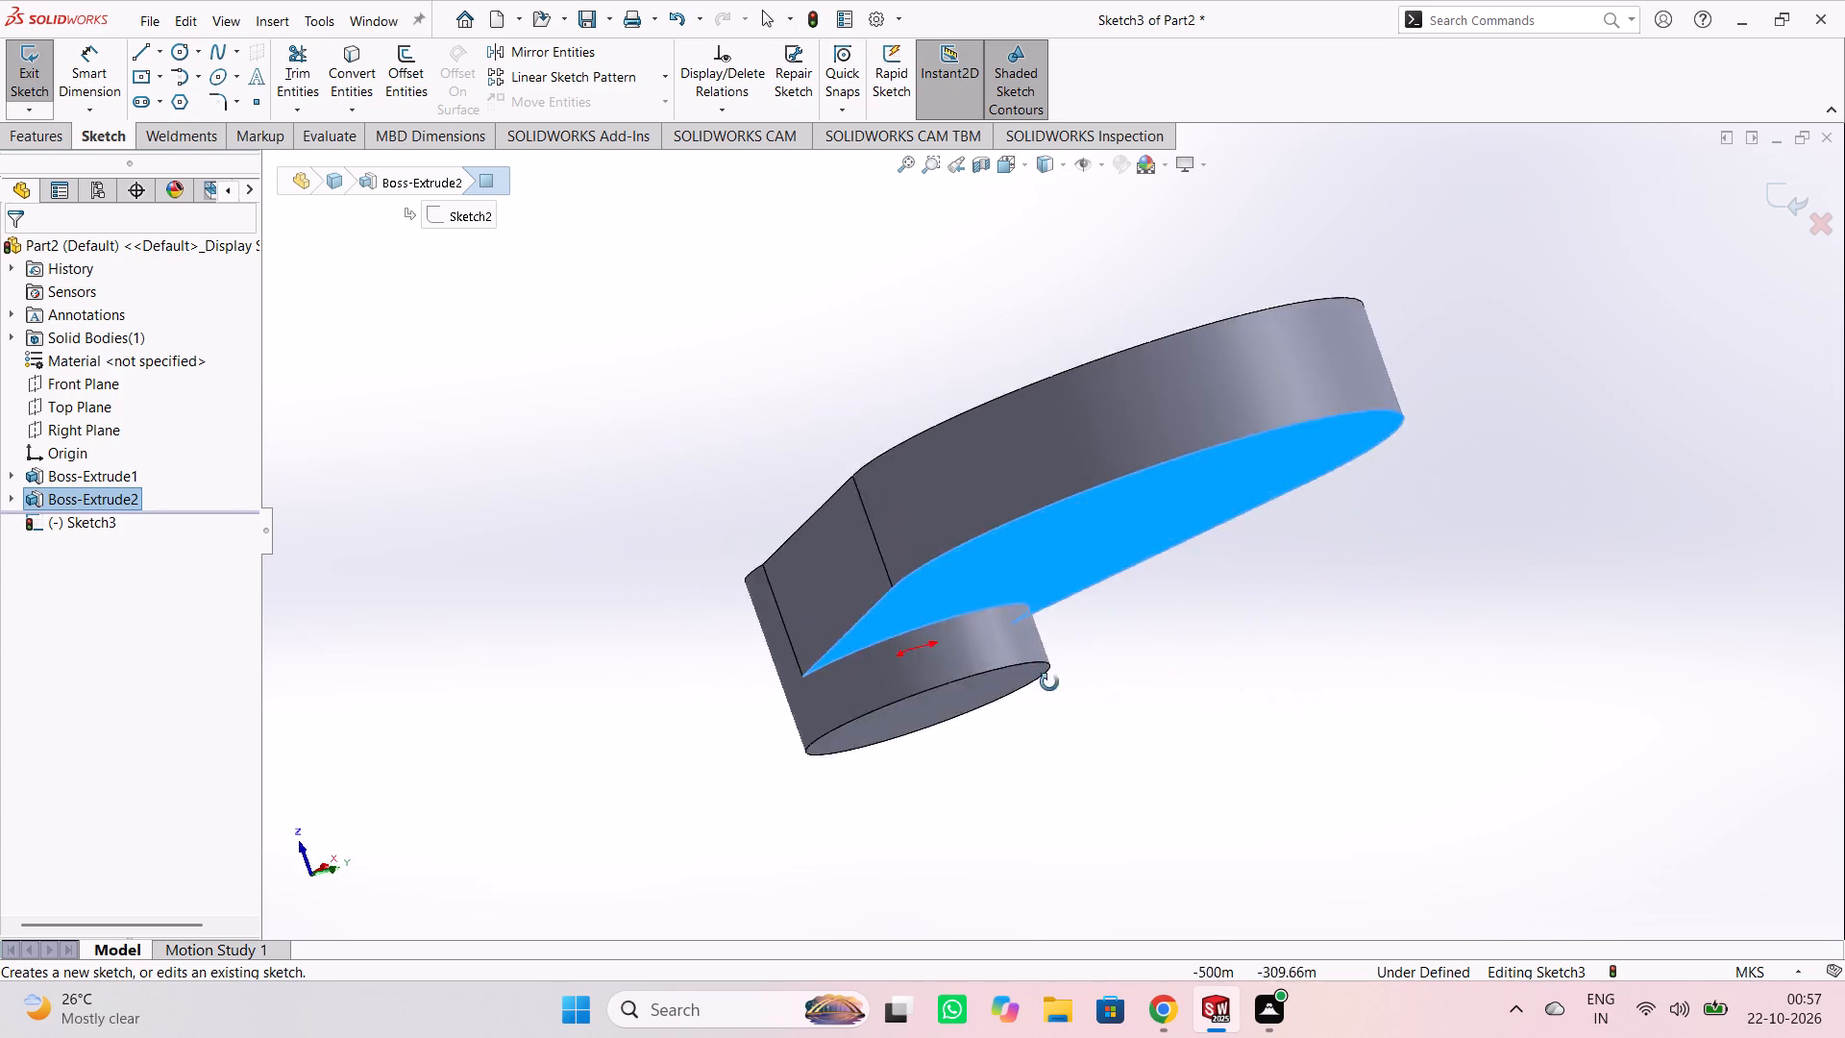
{"action": "middle_click_drag", "start_coordinate": [1049, 682], "coordinate": [893, 503]}
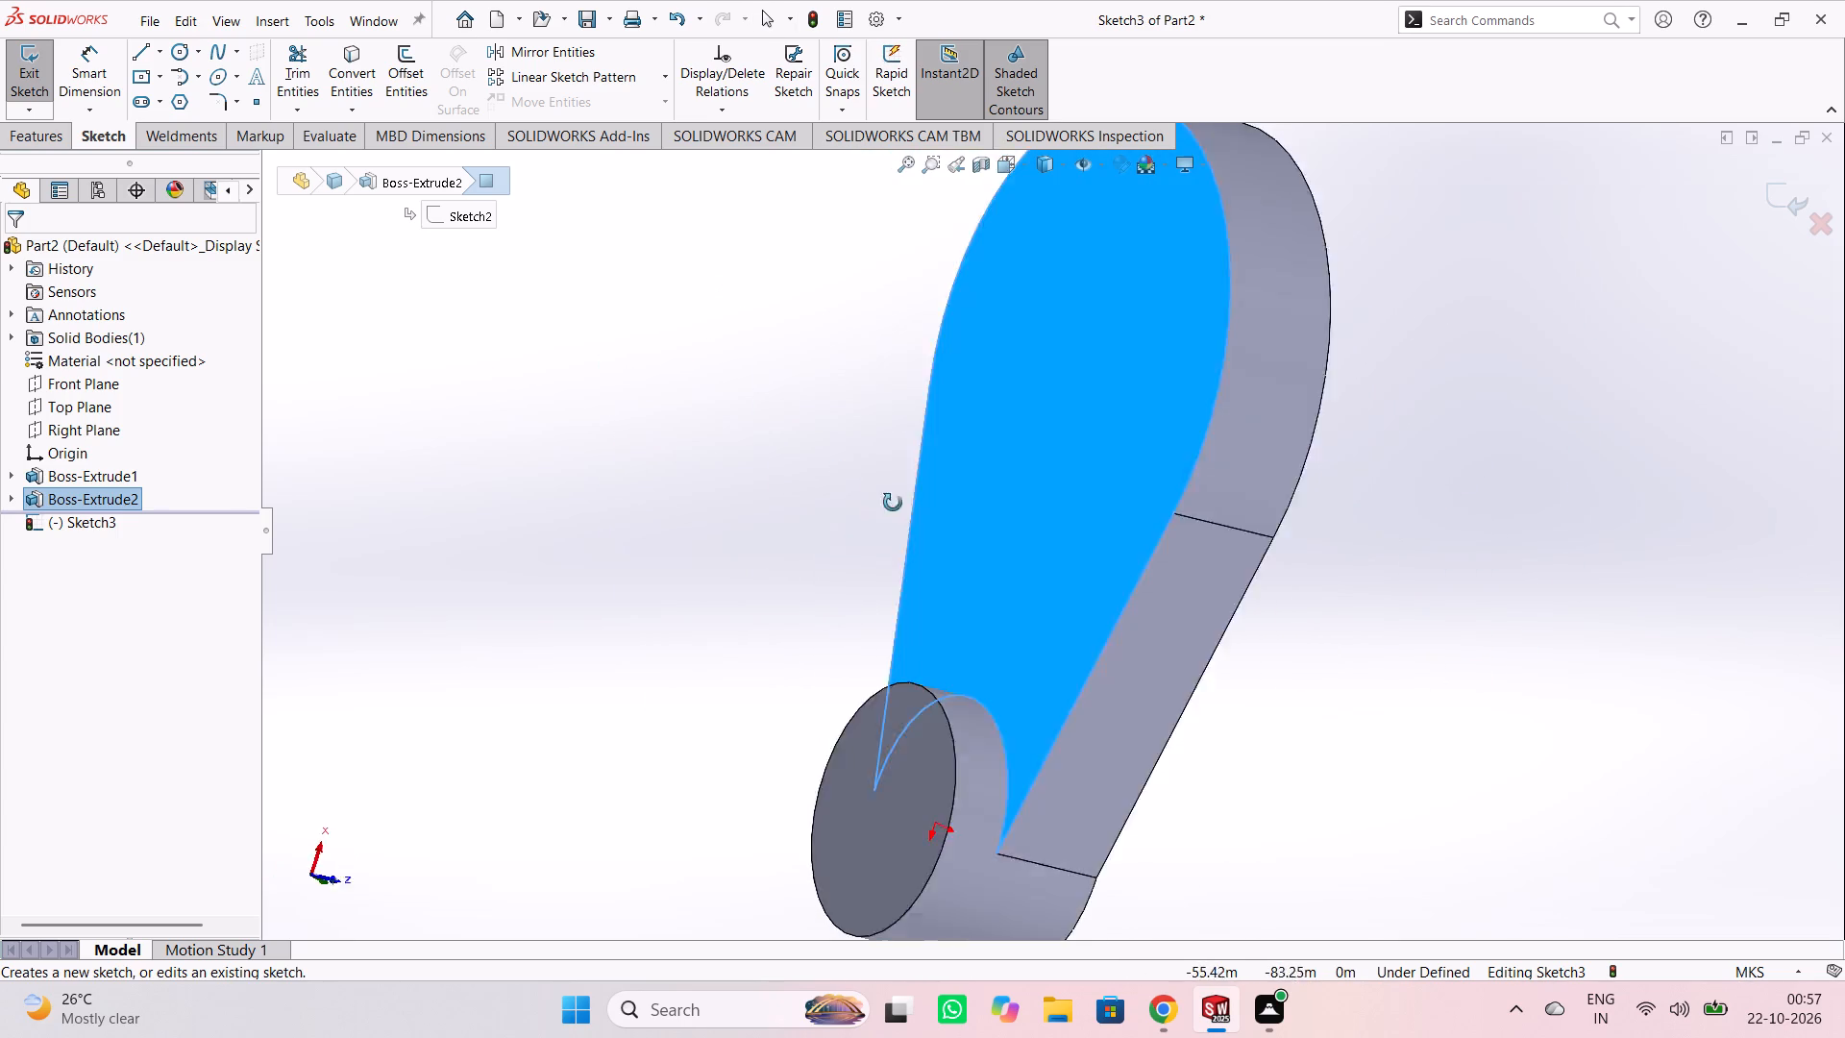
{"action": "middle_click_drag", "start_coordinate": [893, 503], "coordinate": [993, 624]}
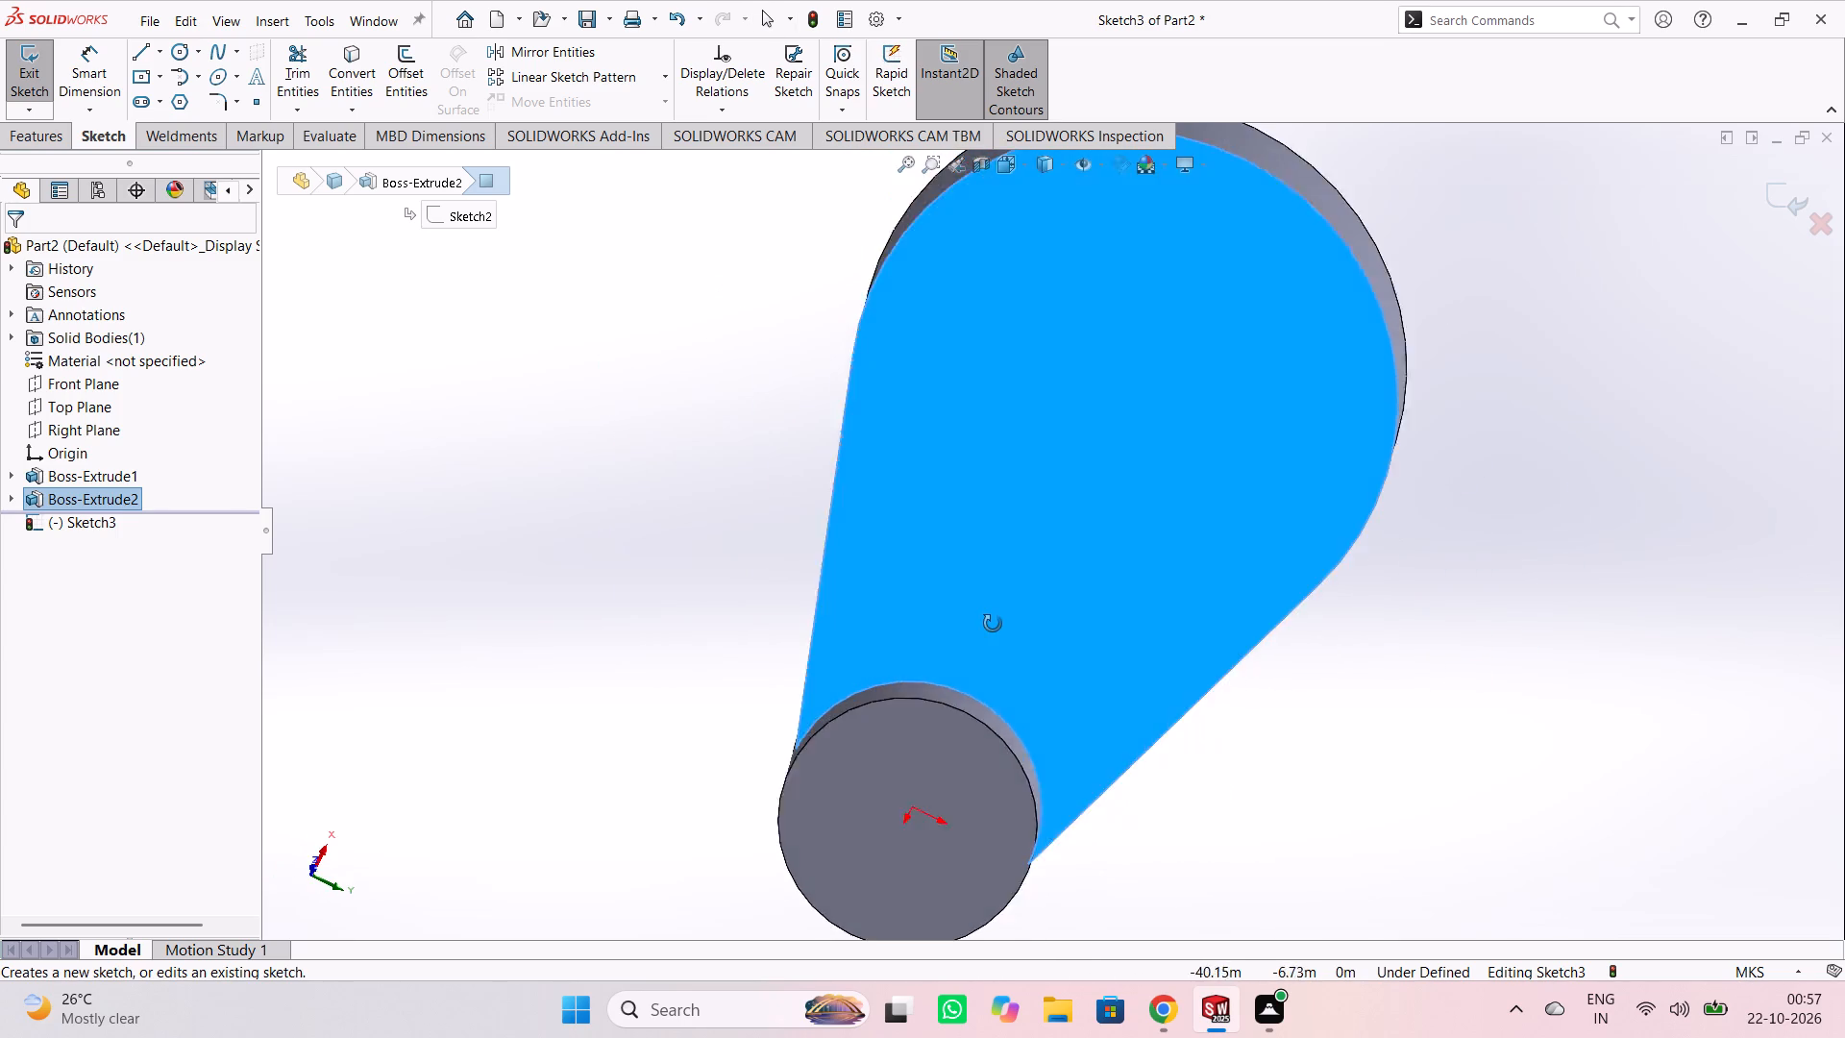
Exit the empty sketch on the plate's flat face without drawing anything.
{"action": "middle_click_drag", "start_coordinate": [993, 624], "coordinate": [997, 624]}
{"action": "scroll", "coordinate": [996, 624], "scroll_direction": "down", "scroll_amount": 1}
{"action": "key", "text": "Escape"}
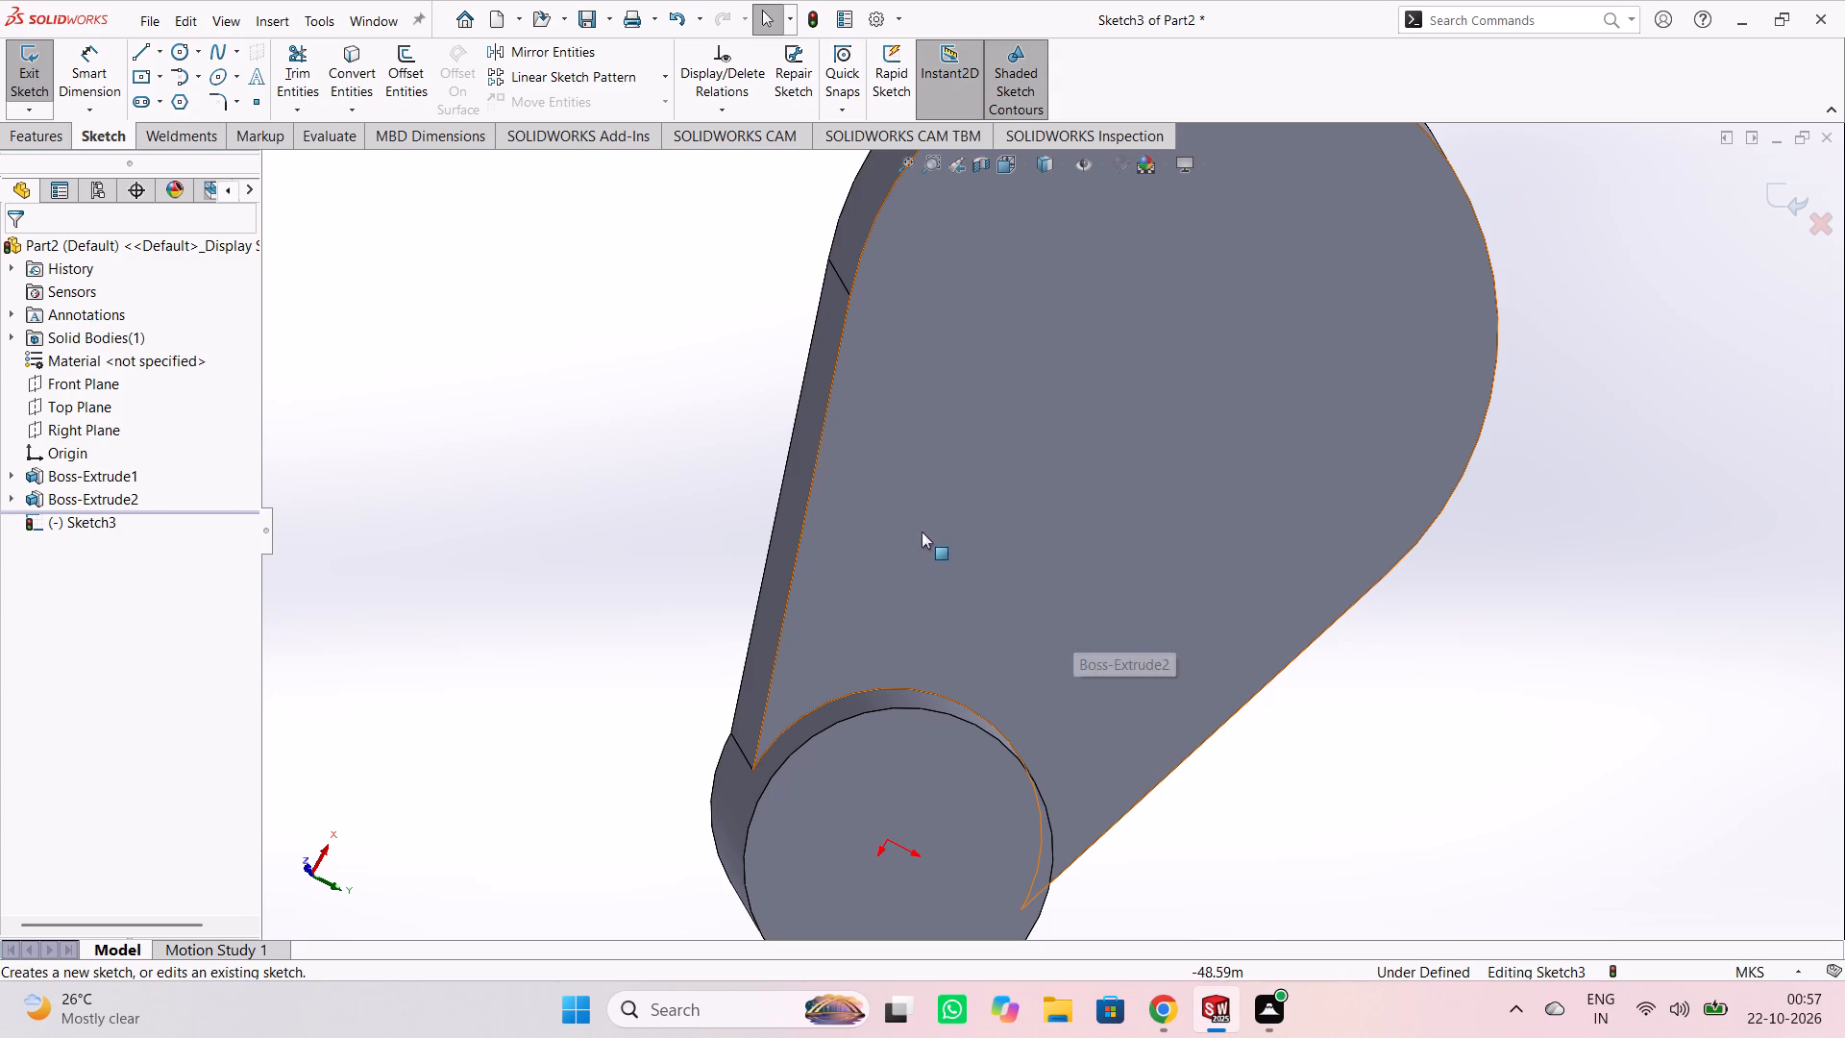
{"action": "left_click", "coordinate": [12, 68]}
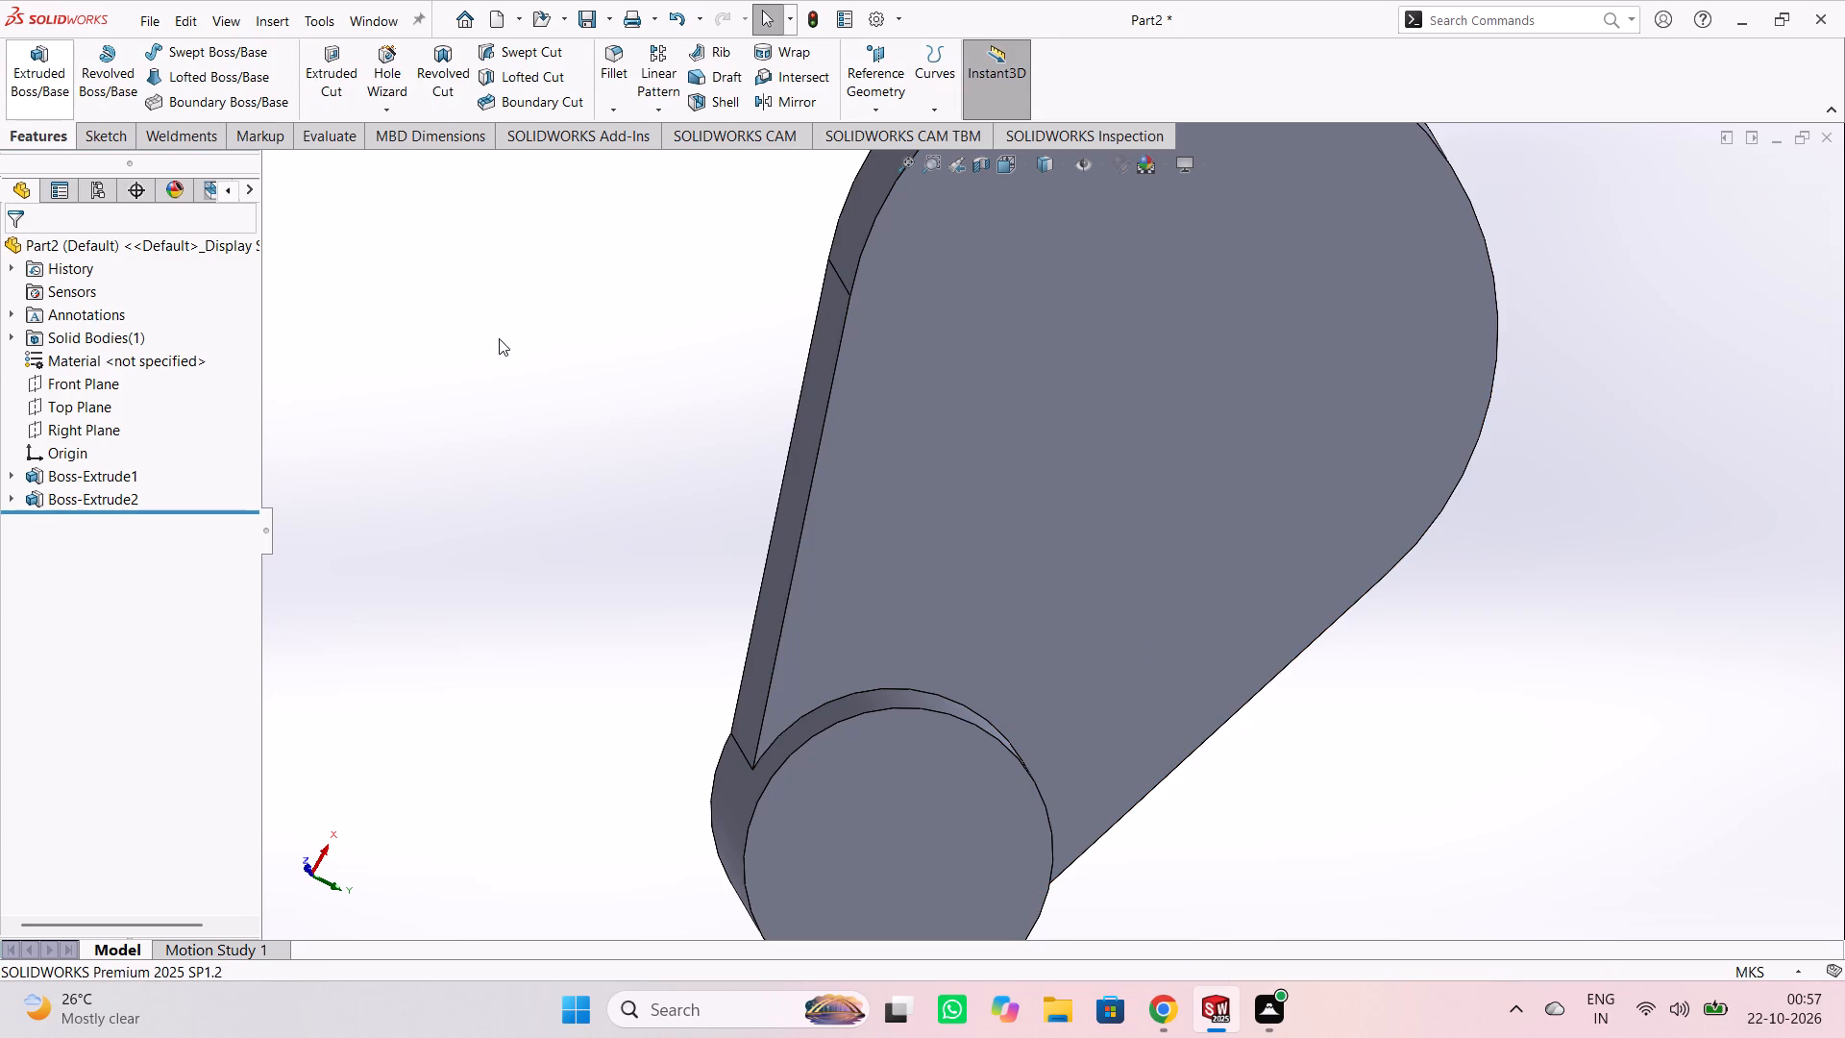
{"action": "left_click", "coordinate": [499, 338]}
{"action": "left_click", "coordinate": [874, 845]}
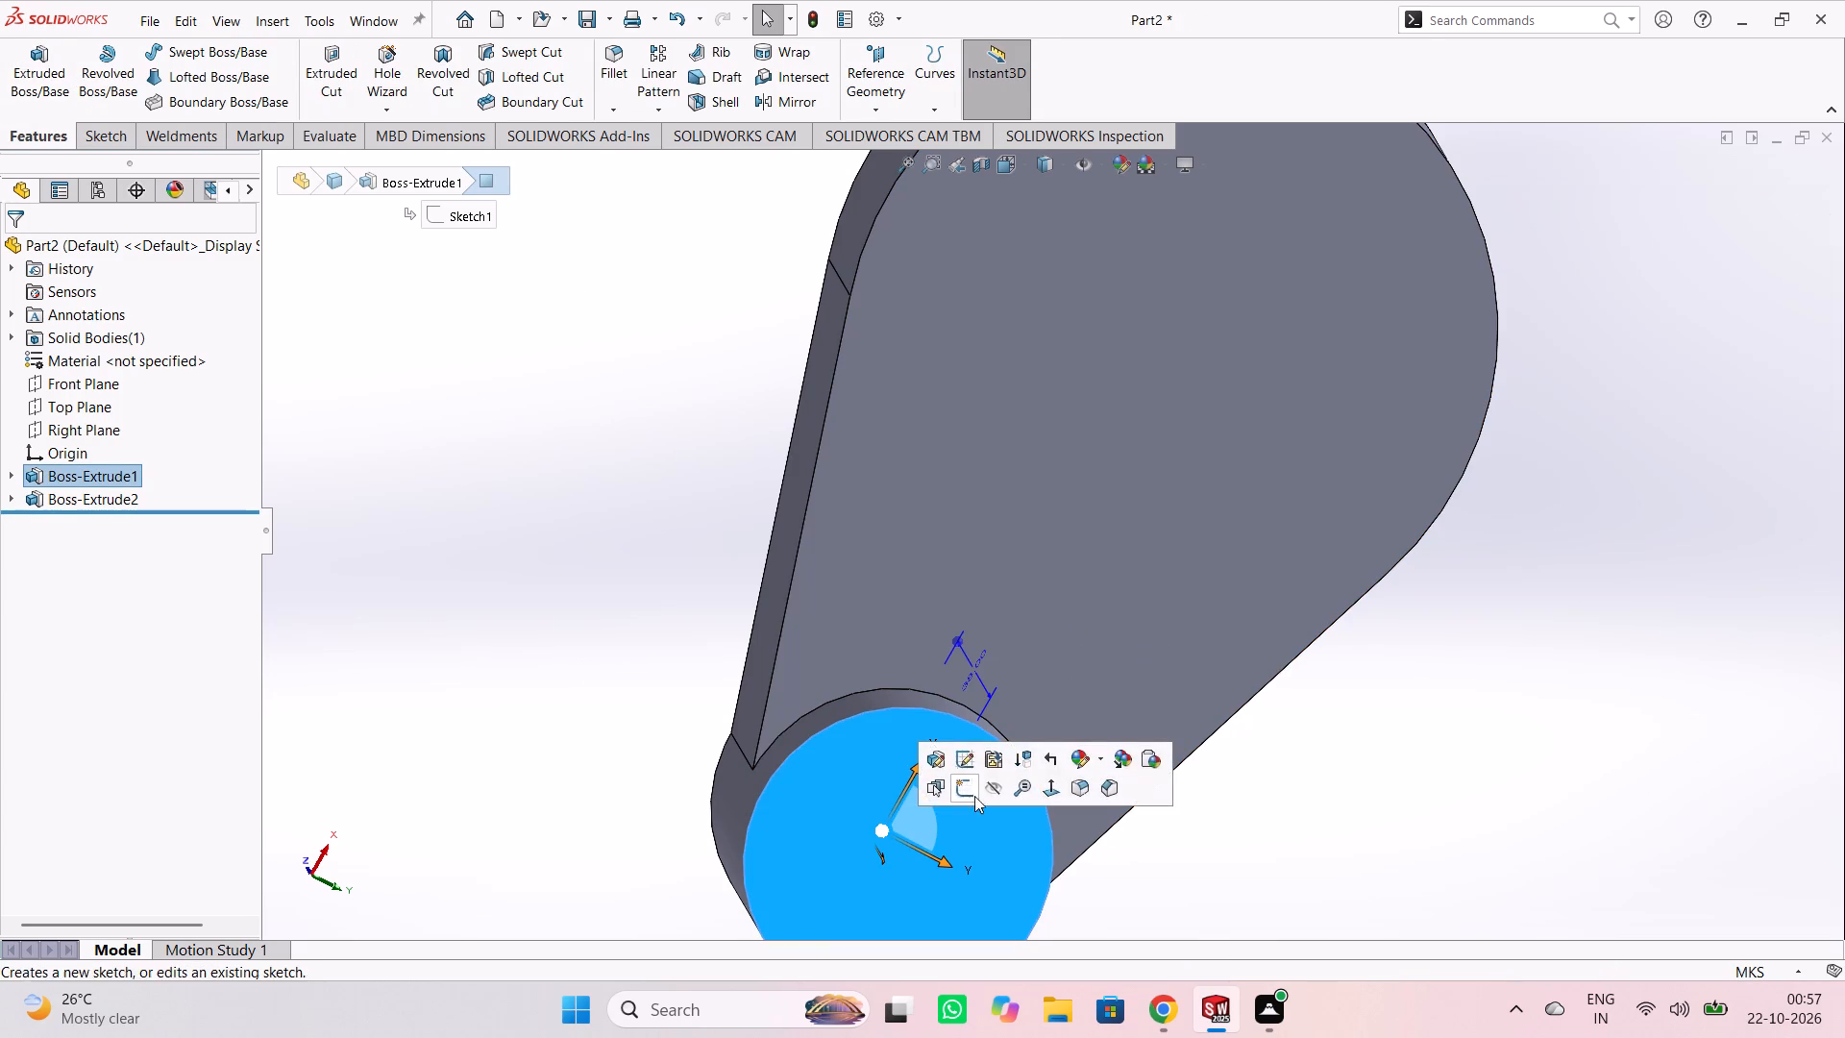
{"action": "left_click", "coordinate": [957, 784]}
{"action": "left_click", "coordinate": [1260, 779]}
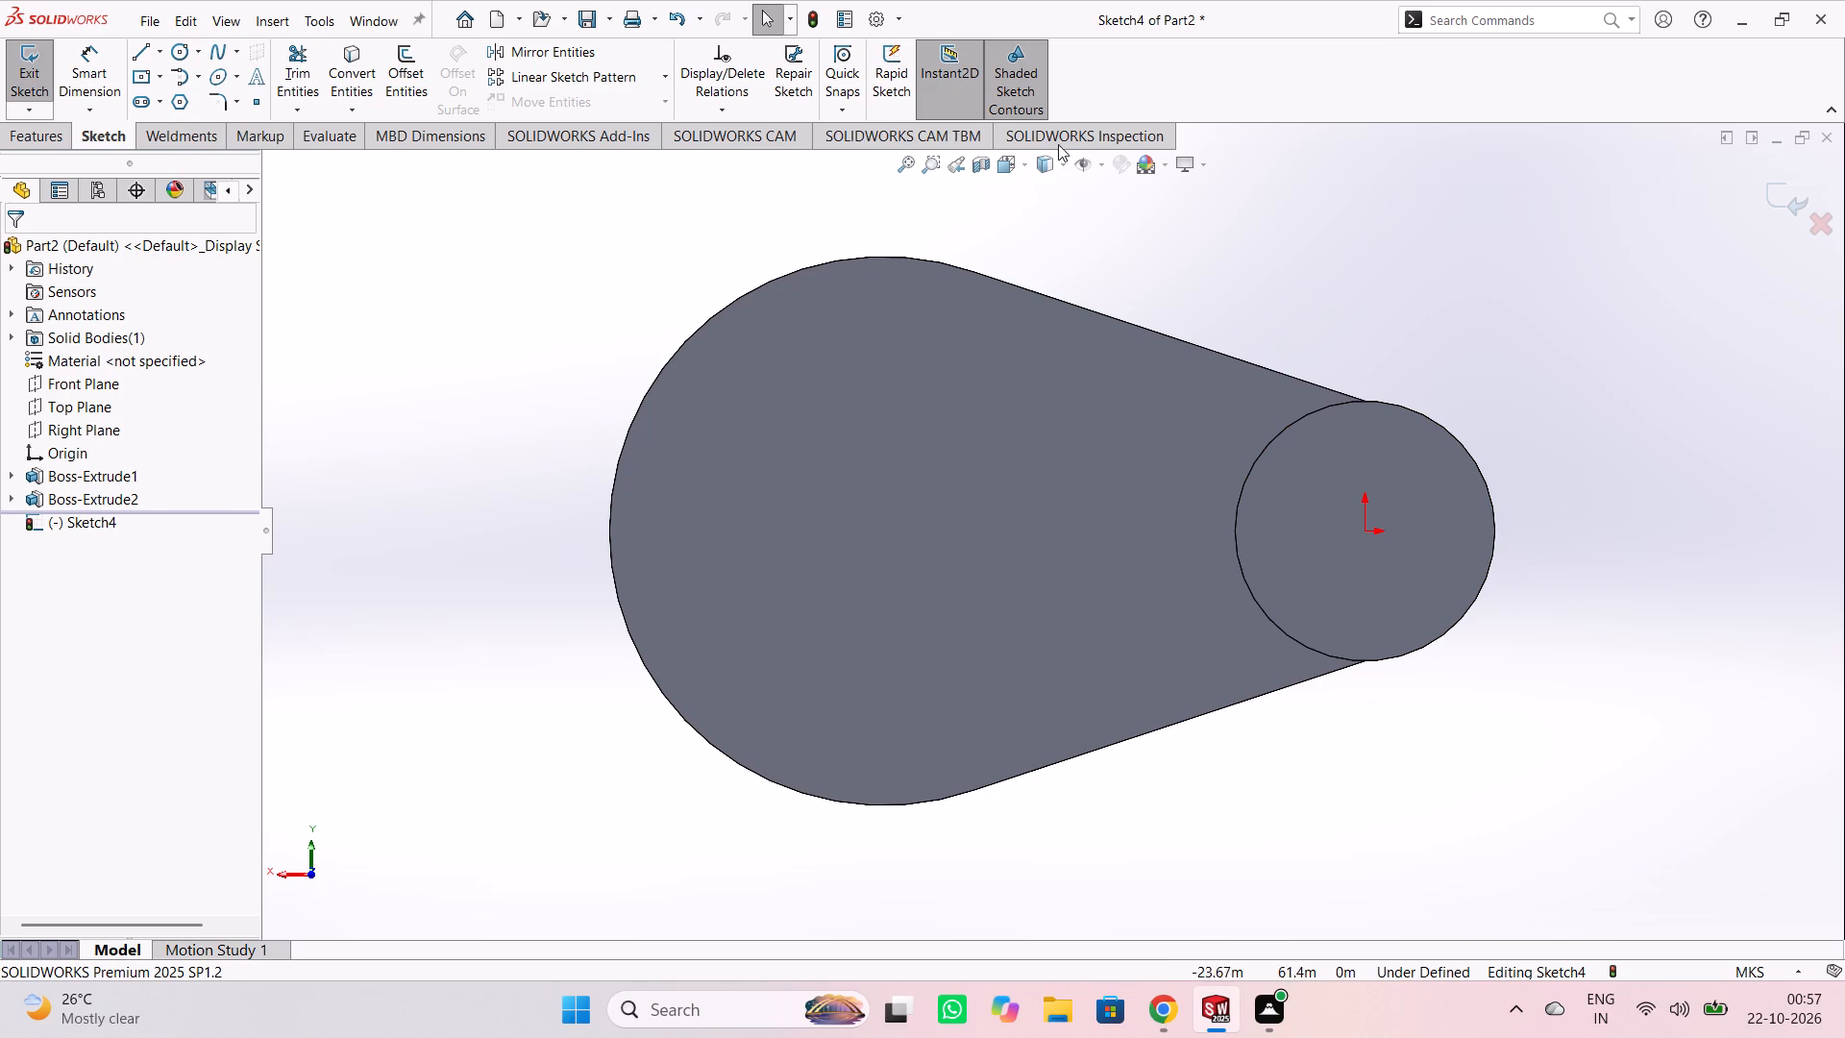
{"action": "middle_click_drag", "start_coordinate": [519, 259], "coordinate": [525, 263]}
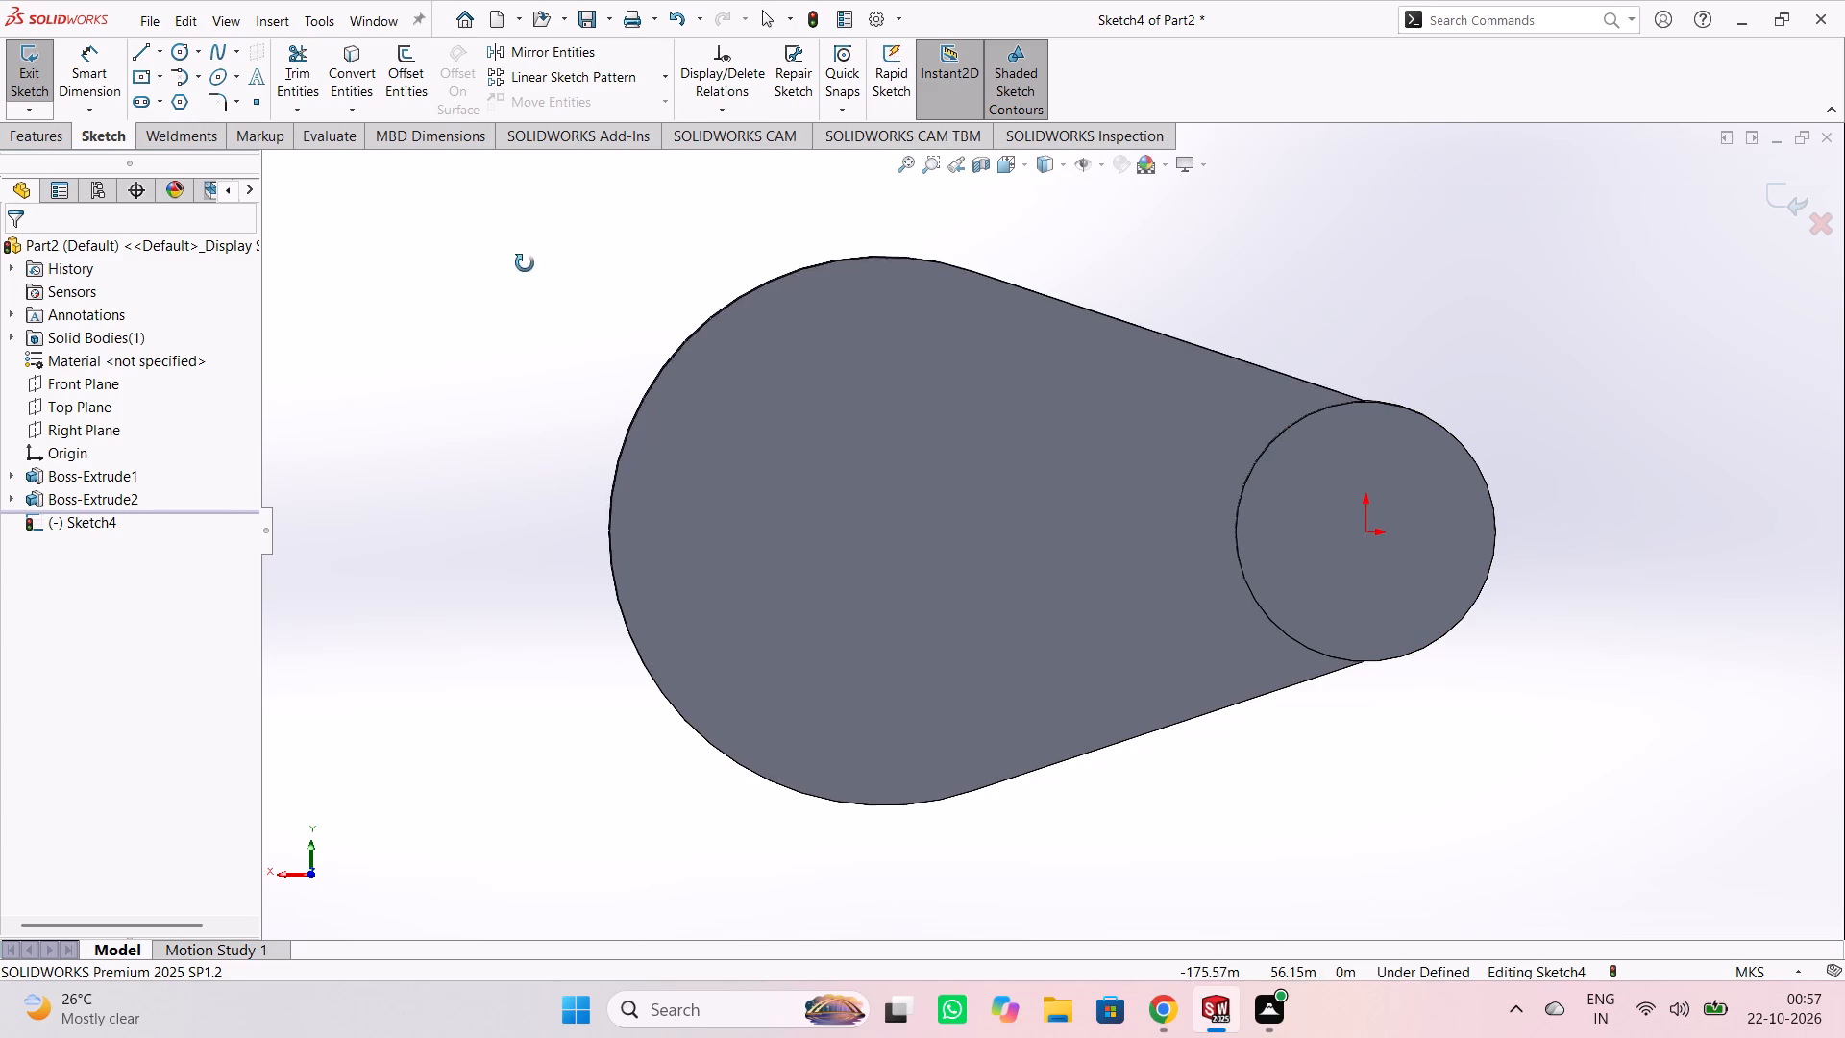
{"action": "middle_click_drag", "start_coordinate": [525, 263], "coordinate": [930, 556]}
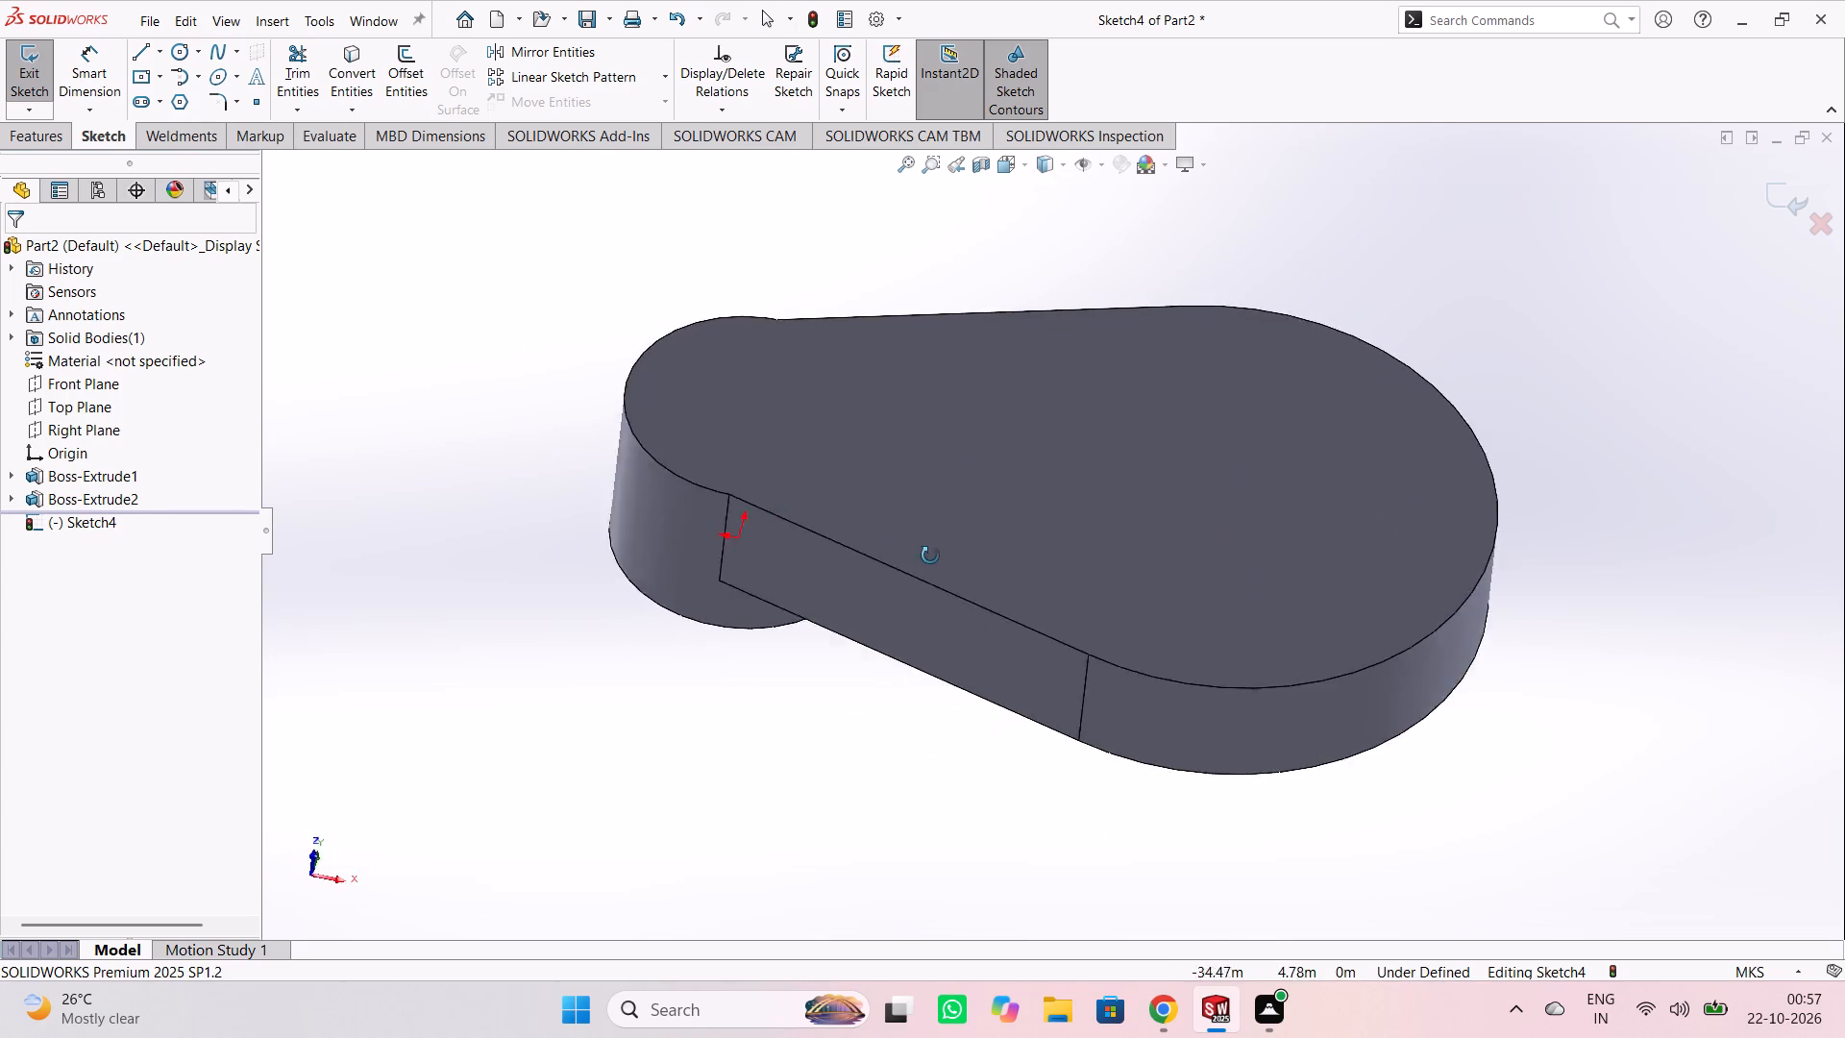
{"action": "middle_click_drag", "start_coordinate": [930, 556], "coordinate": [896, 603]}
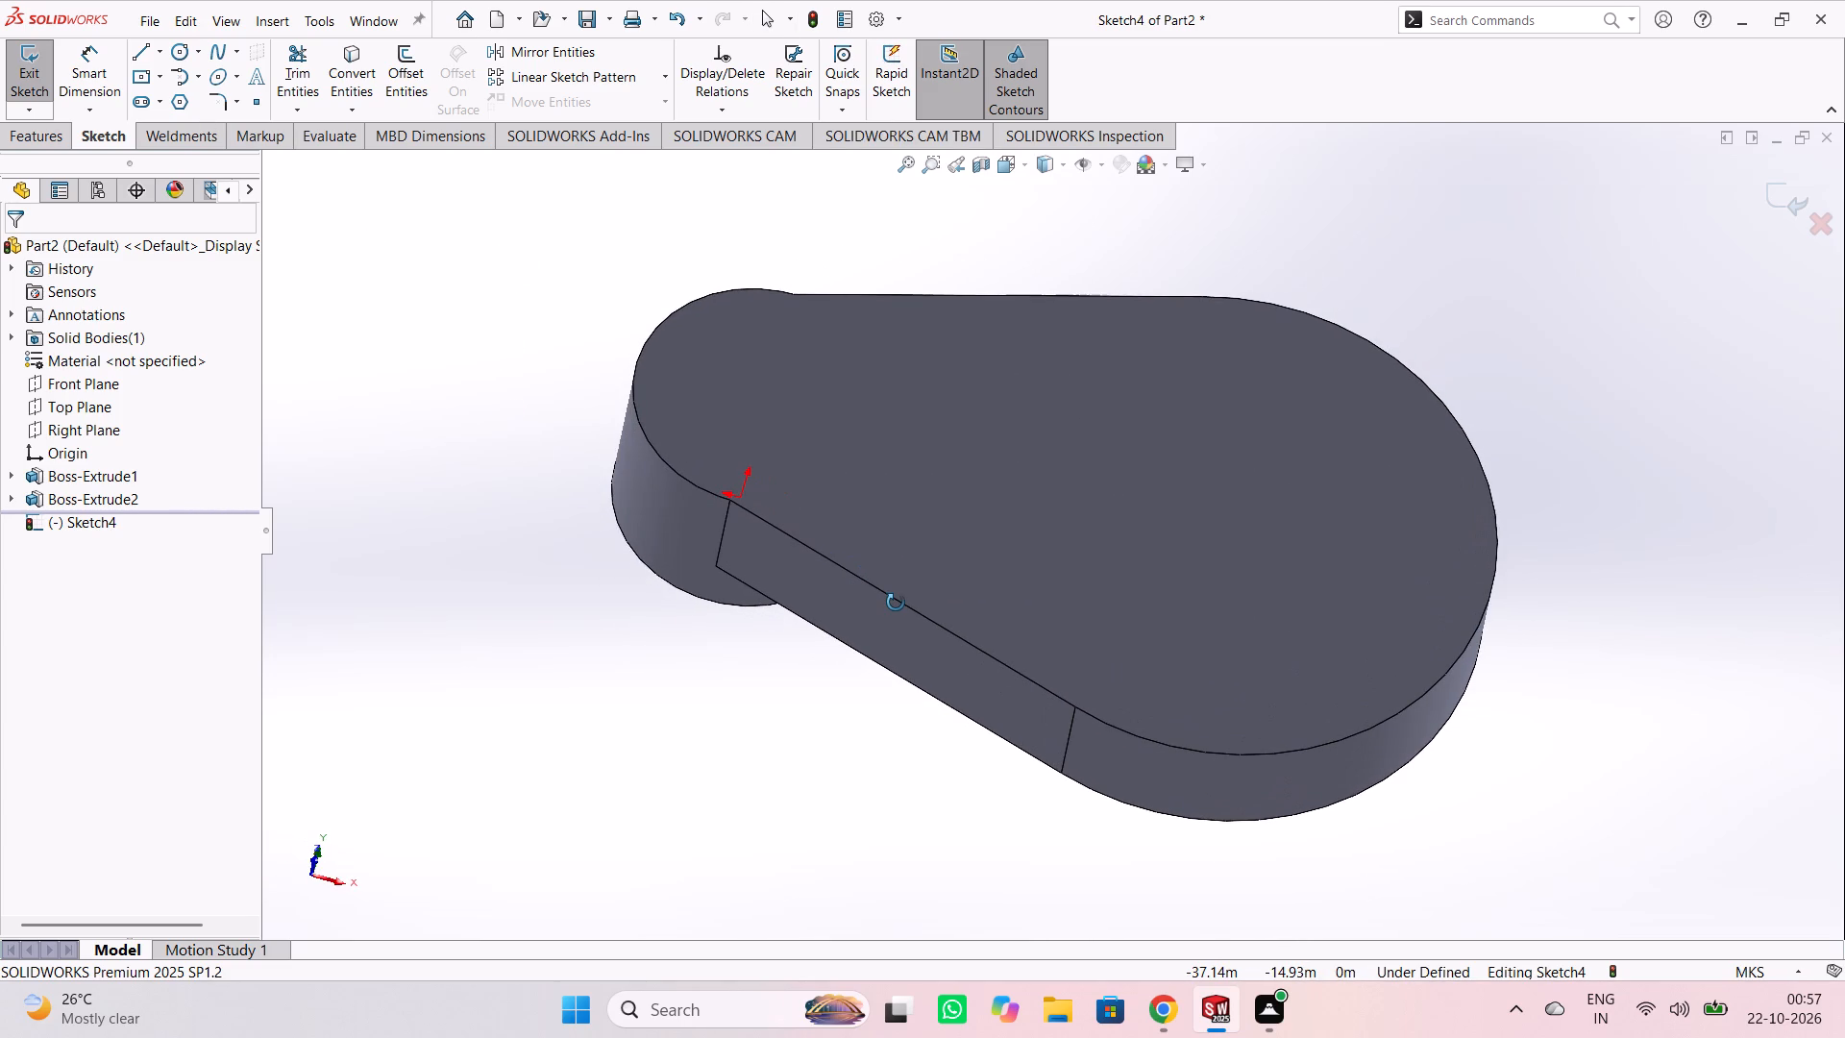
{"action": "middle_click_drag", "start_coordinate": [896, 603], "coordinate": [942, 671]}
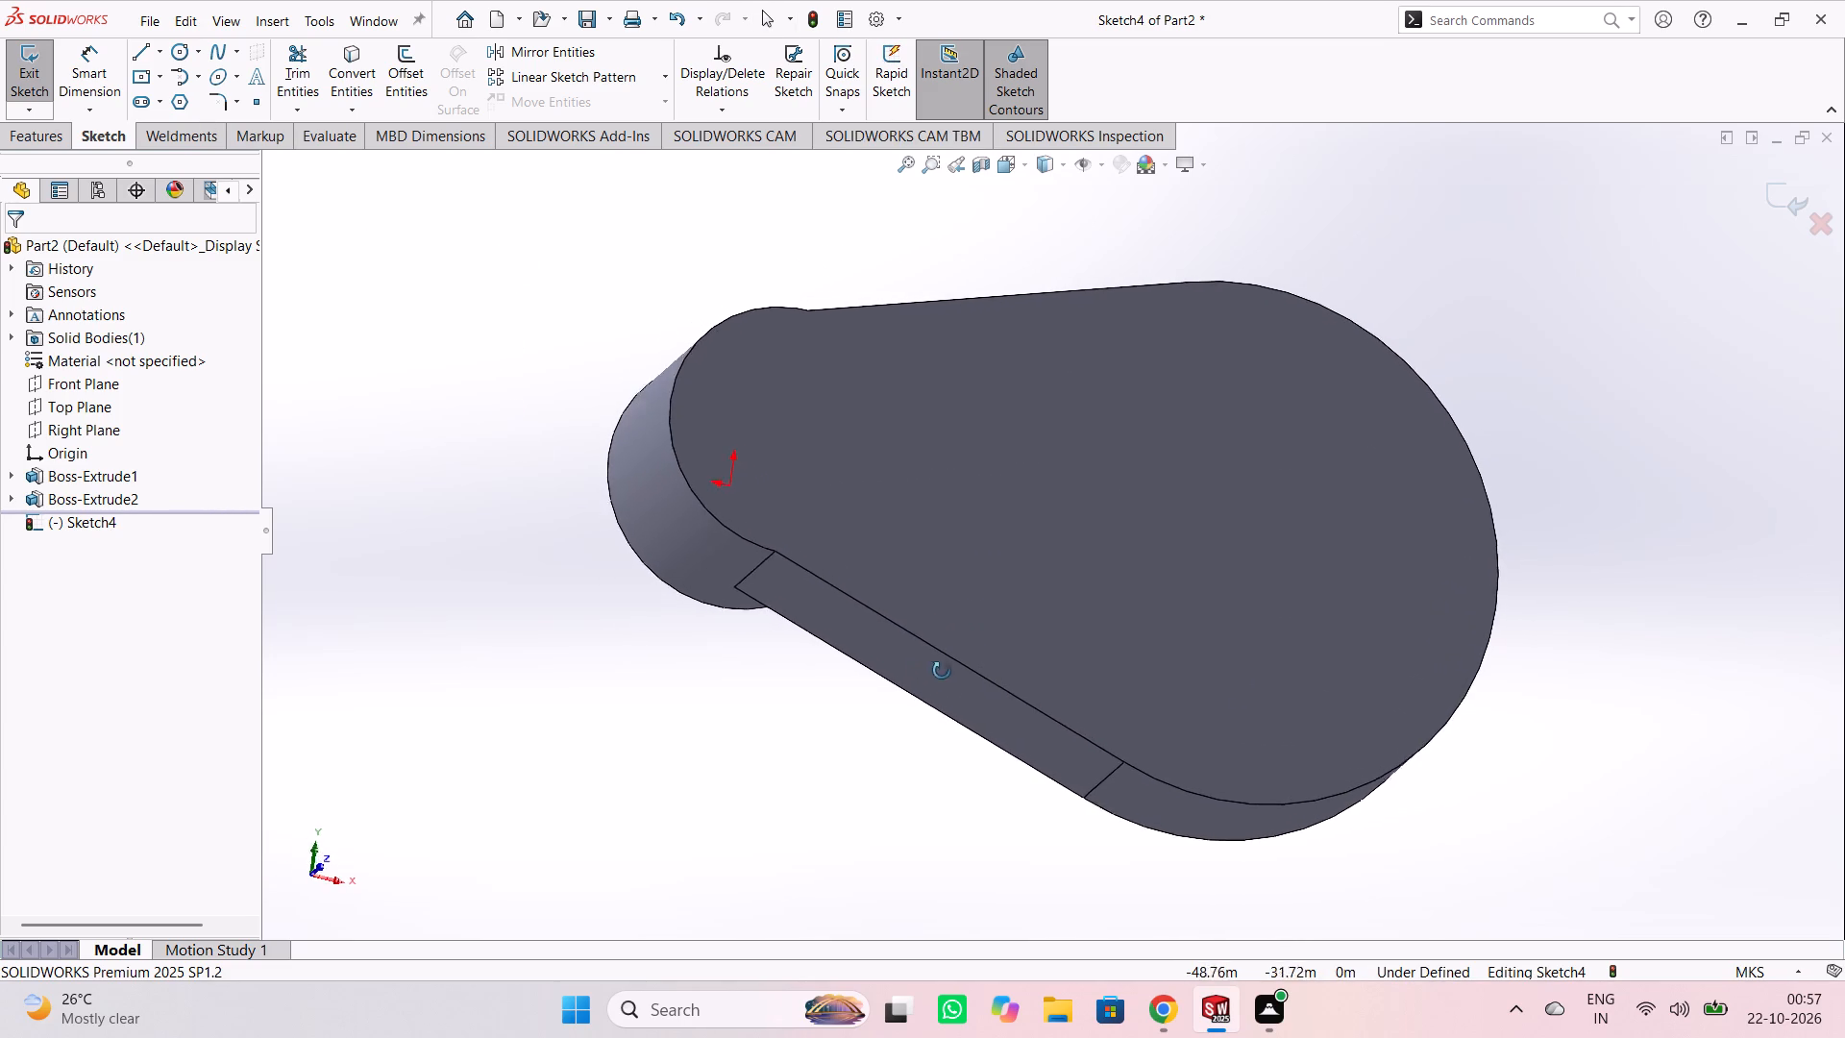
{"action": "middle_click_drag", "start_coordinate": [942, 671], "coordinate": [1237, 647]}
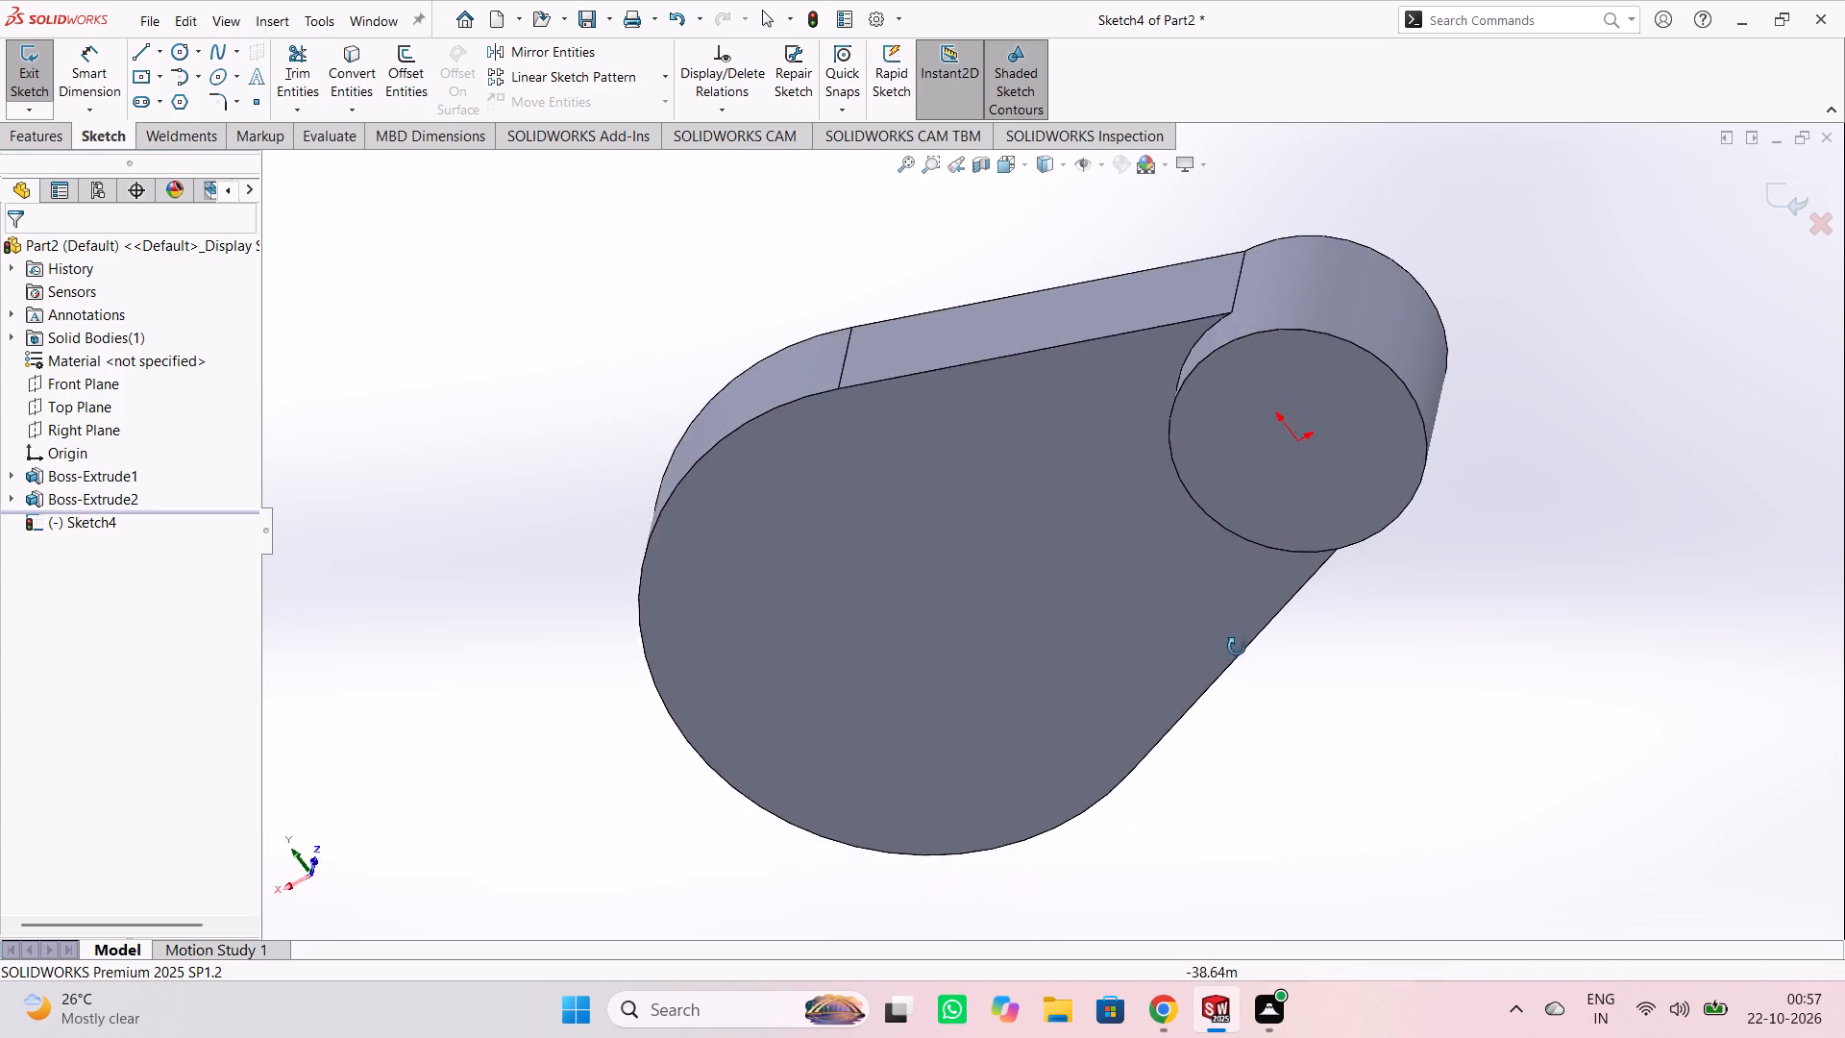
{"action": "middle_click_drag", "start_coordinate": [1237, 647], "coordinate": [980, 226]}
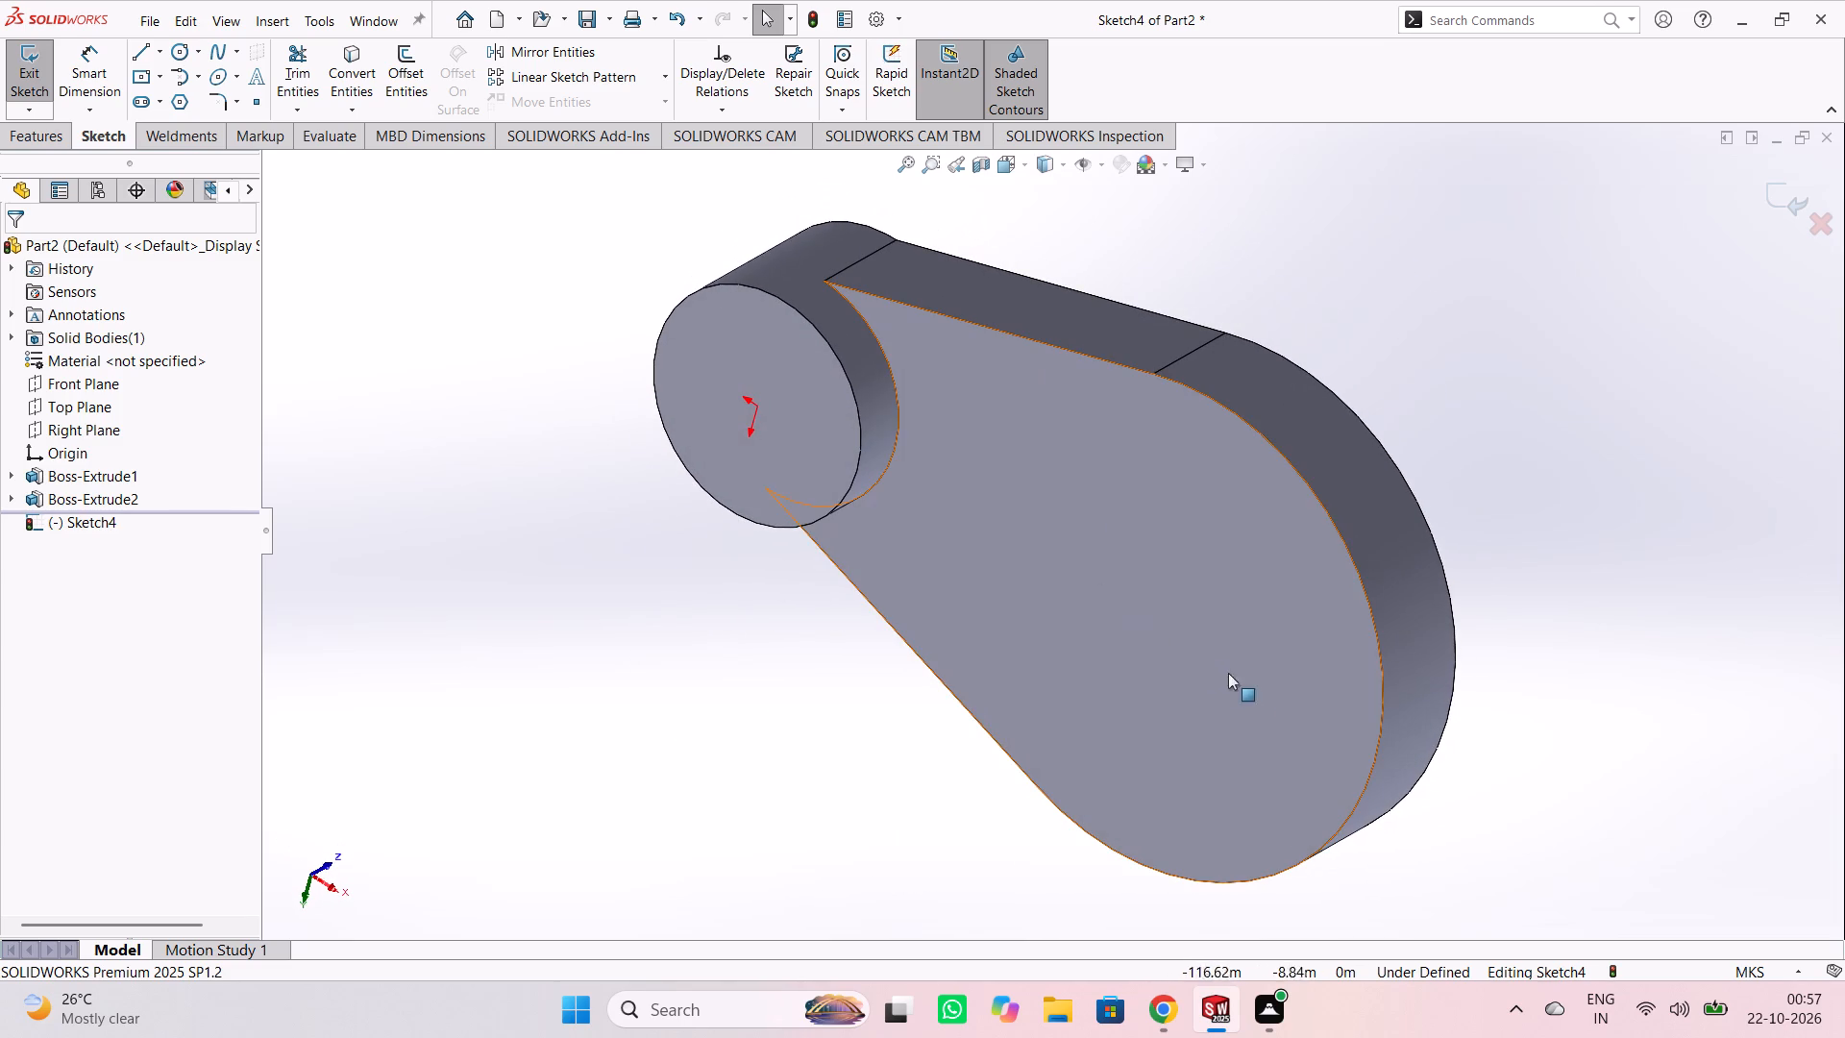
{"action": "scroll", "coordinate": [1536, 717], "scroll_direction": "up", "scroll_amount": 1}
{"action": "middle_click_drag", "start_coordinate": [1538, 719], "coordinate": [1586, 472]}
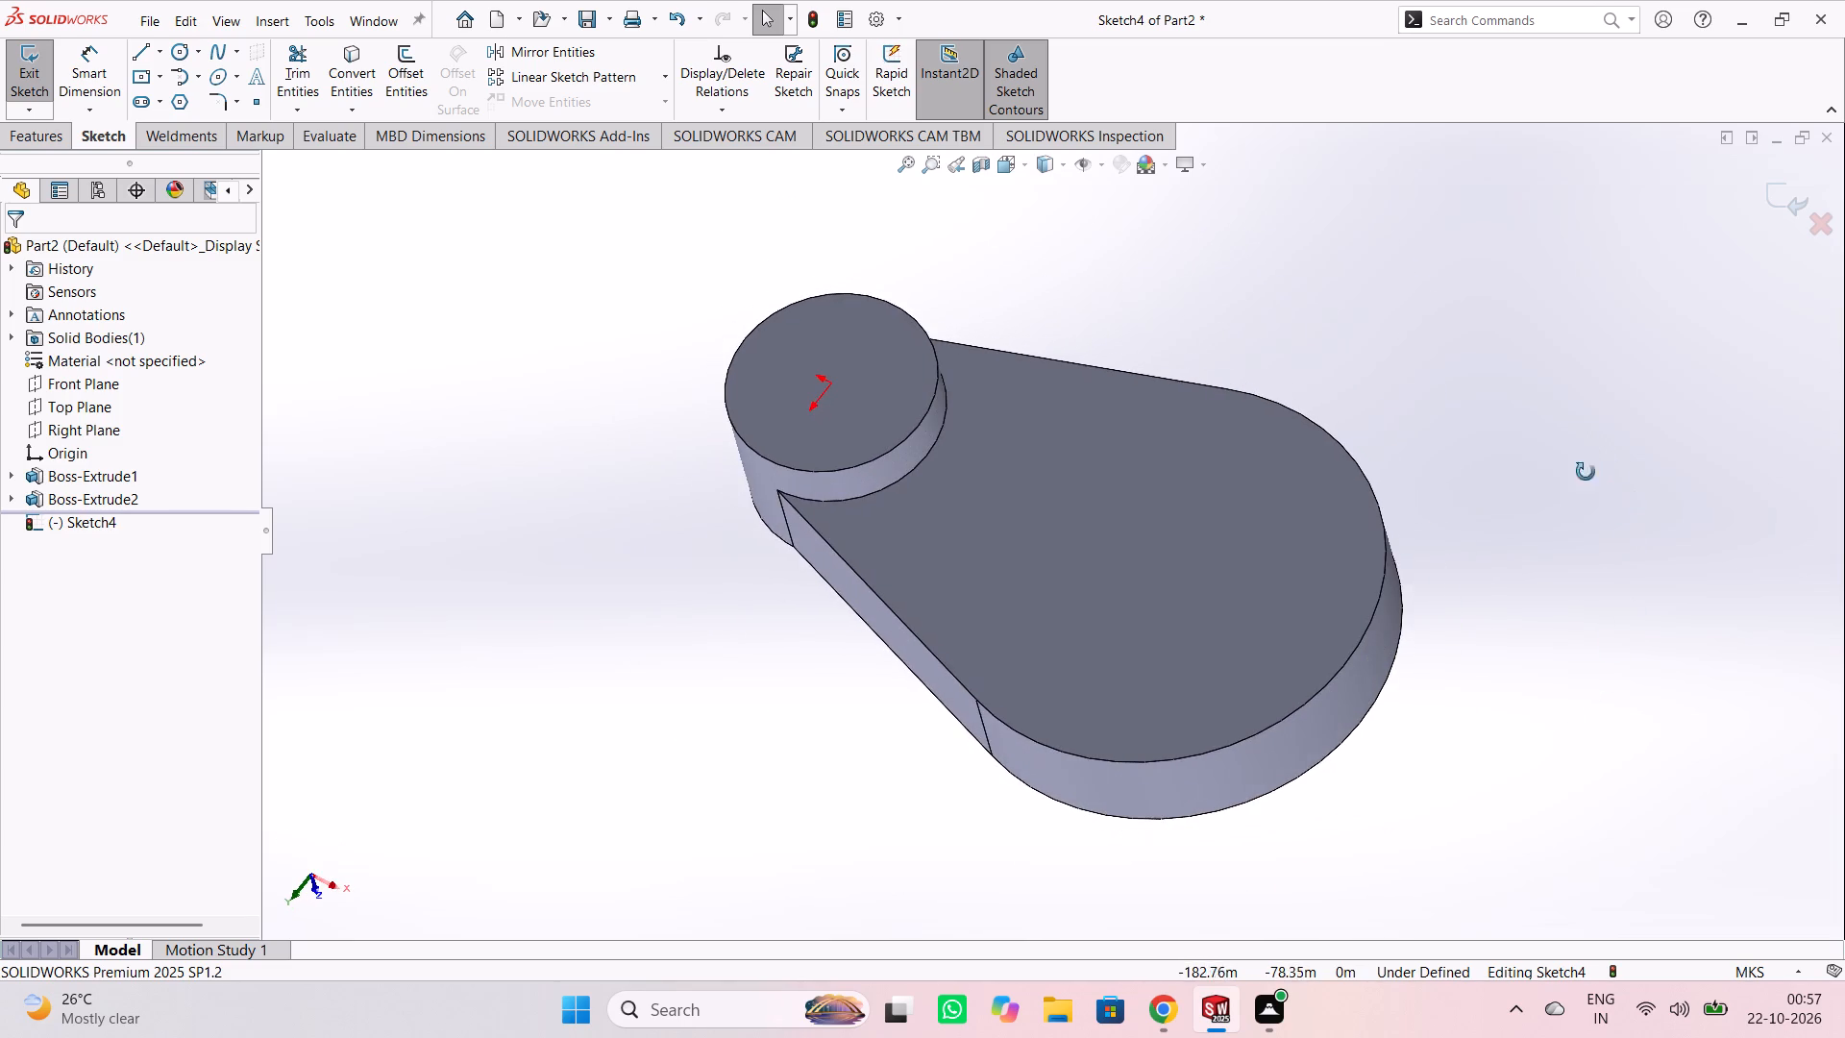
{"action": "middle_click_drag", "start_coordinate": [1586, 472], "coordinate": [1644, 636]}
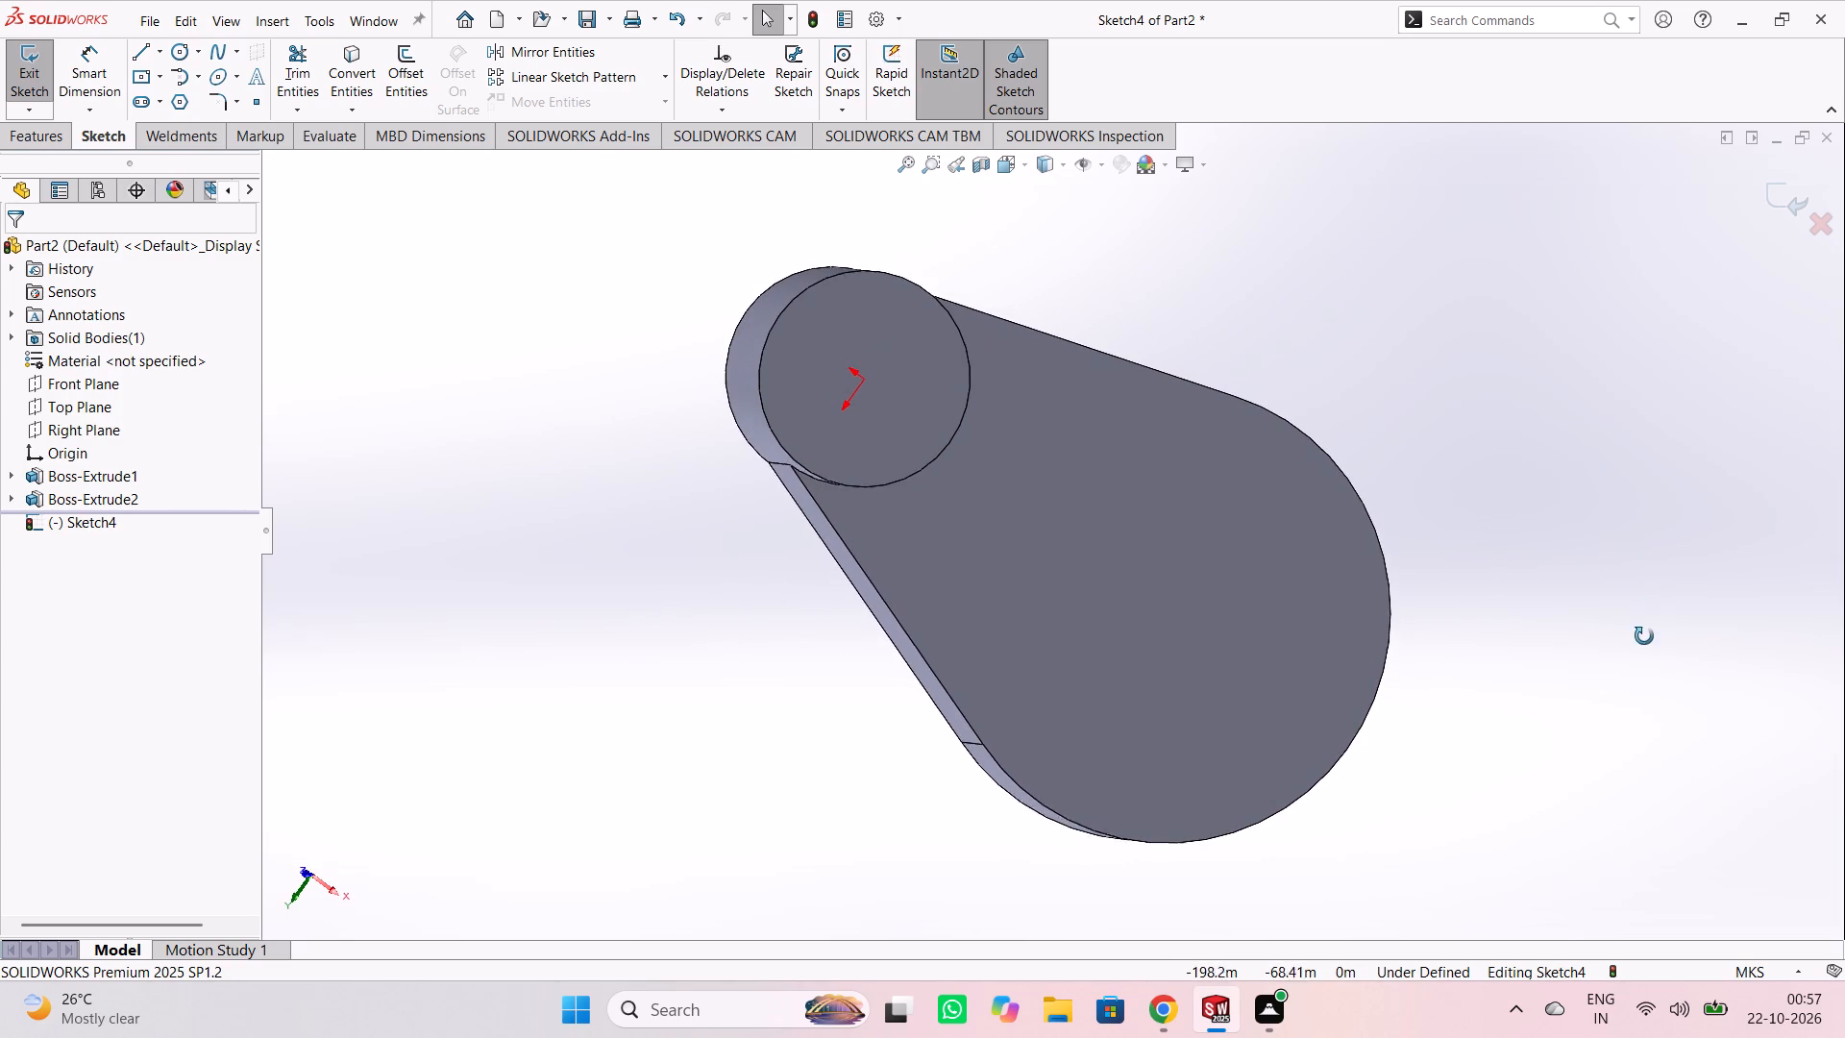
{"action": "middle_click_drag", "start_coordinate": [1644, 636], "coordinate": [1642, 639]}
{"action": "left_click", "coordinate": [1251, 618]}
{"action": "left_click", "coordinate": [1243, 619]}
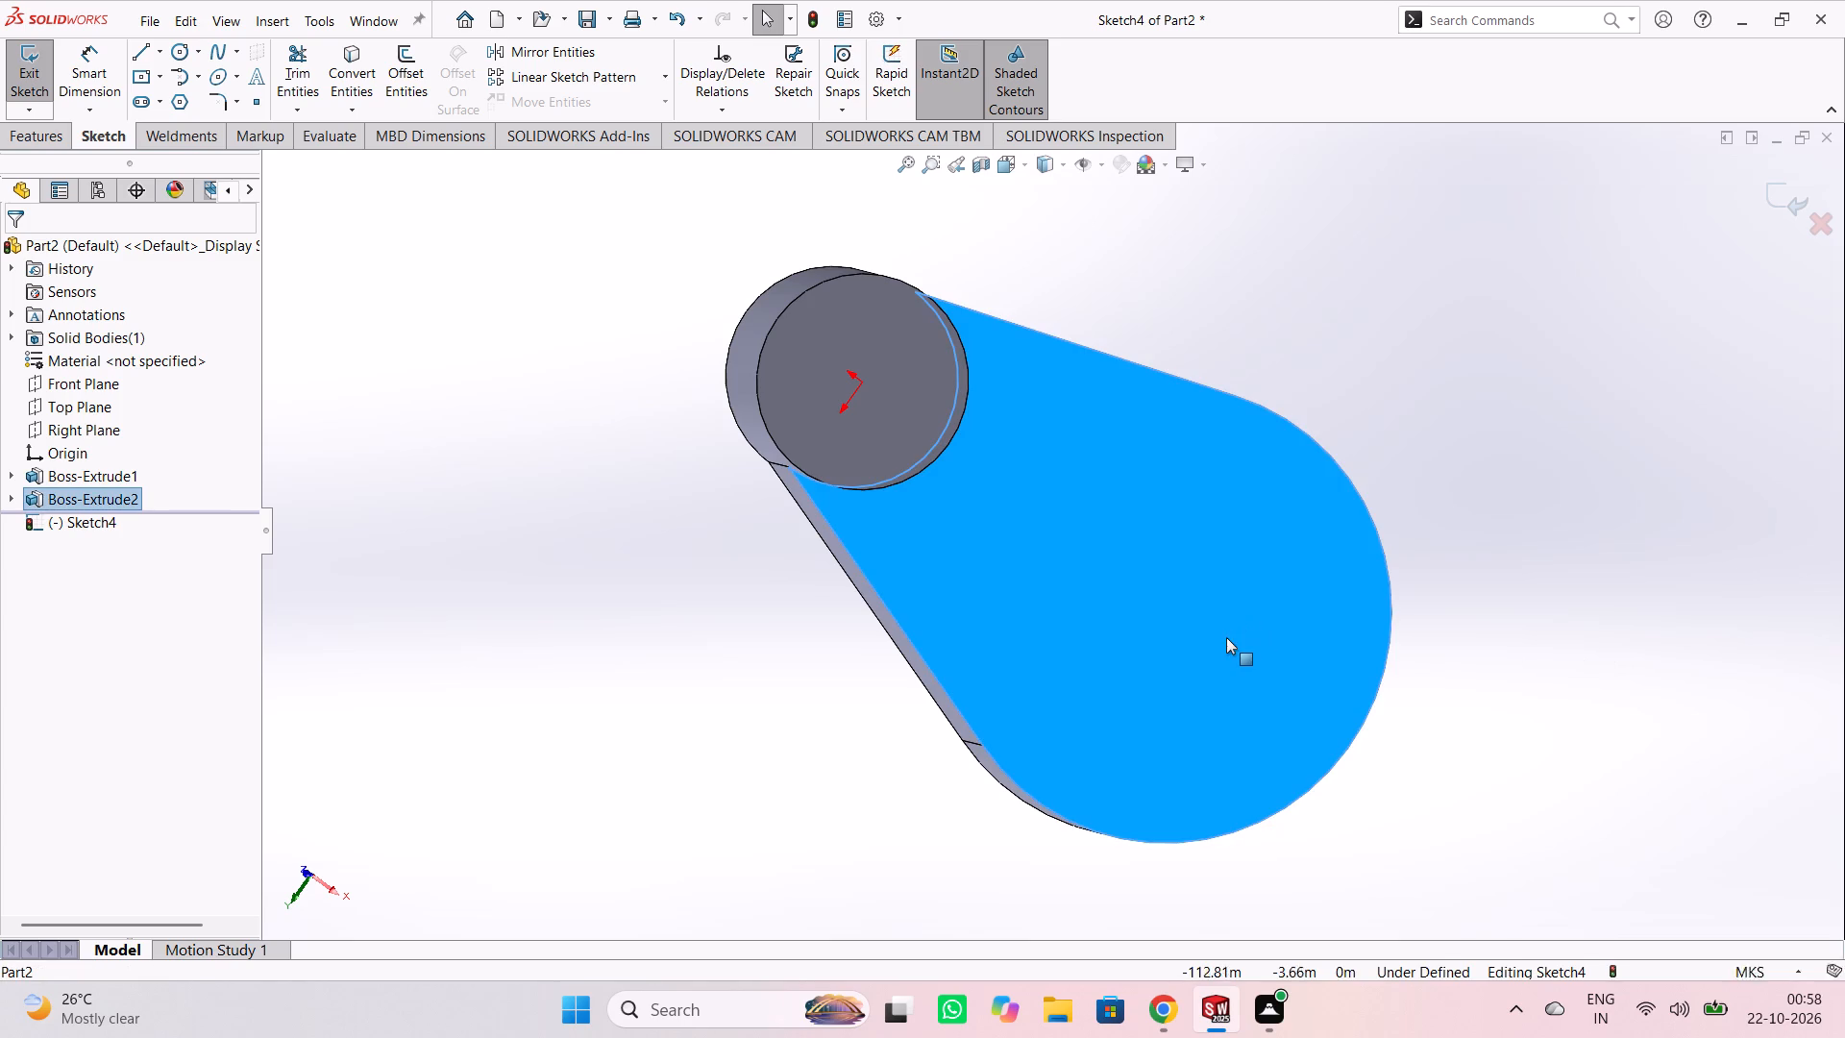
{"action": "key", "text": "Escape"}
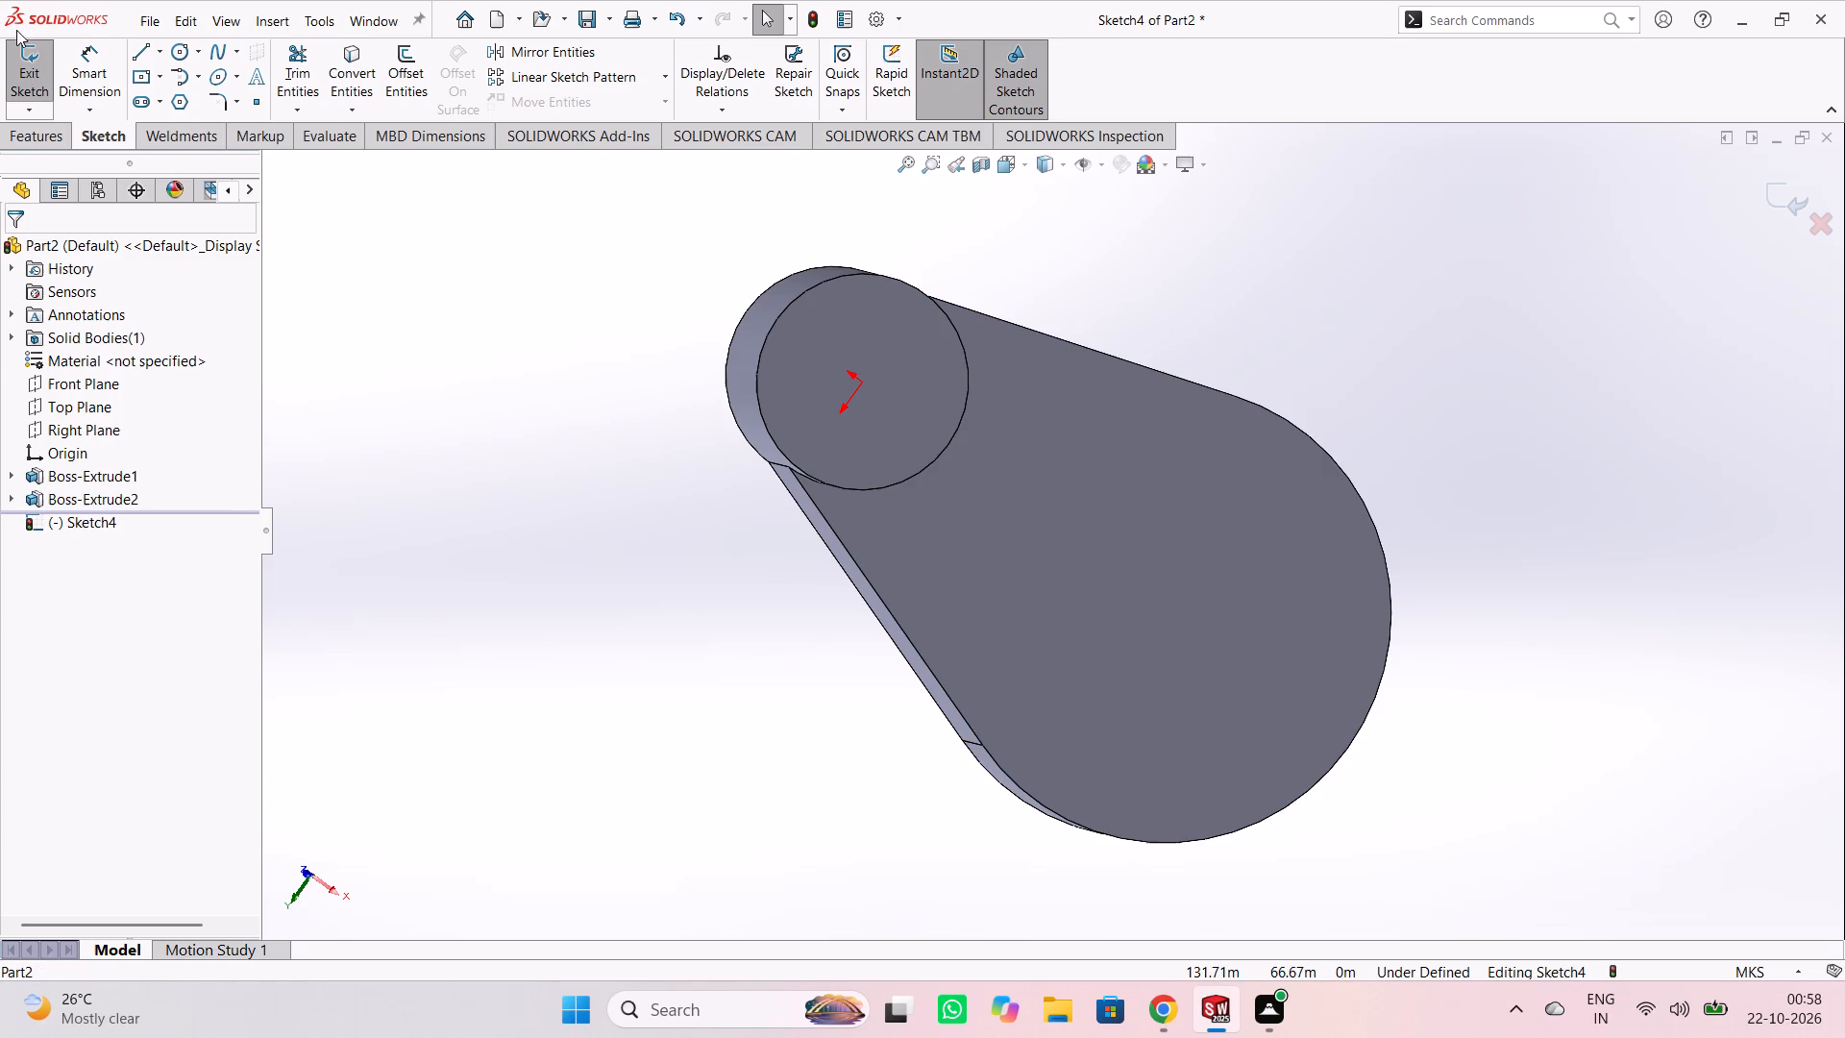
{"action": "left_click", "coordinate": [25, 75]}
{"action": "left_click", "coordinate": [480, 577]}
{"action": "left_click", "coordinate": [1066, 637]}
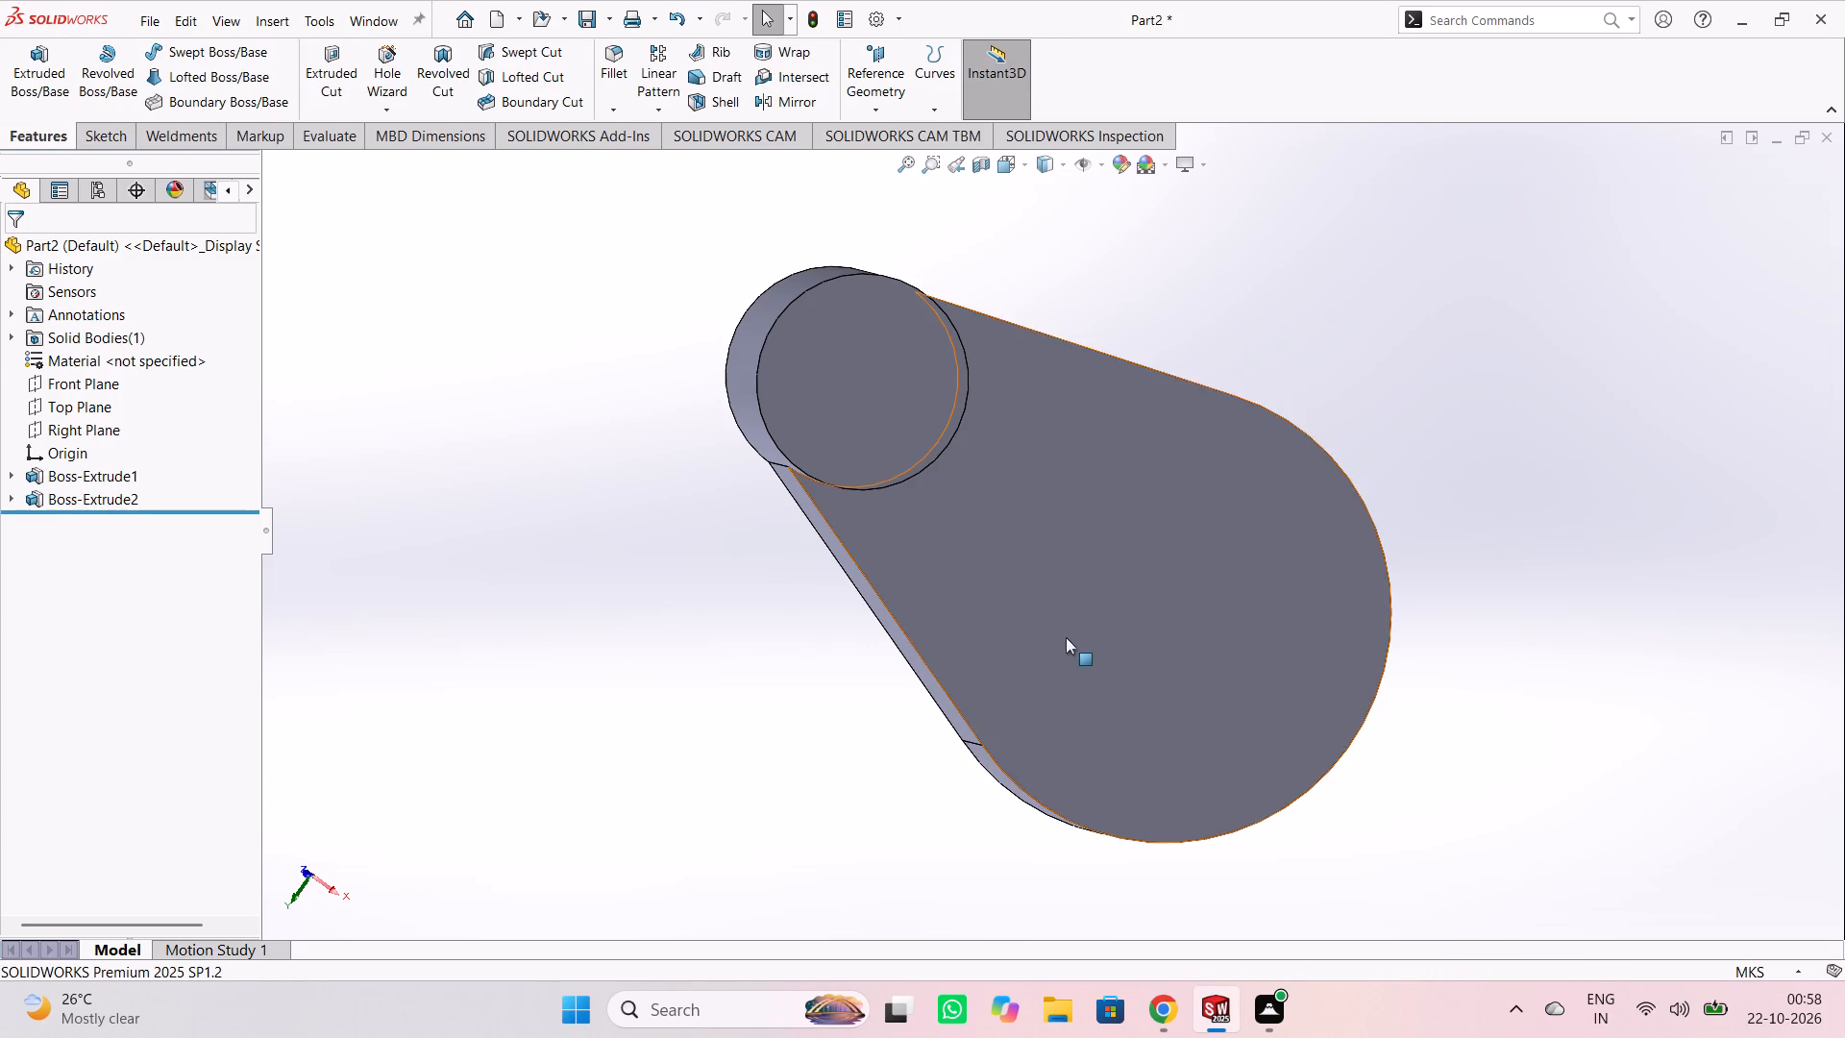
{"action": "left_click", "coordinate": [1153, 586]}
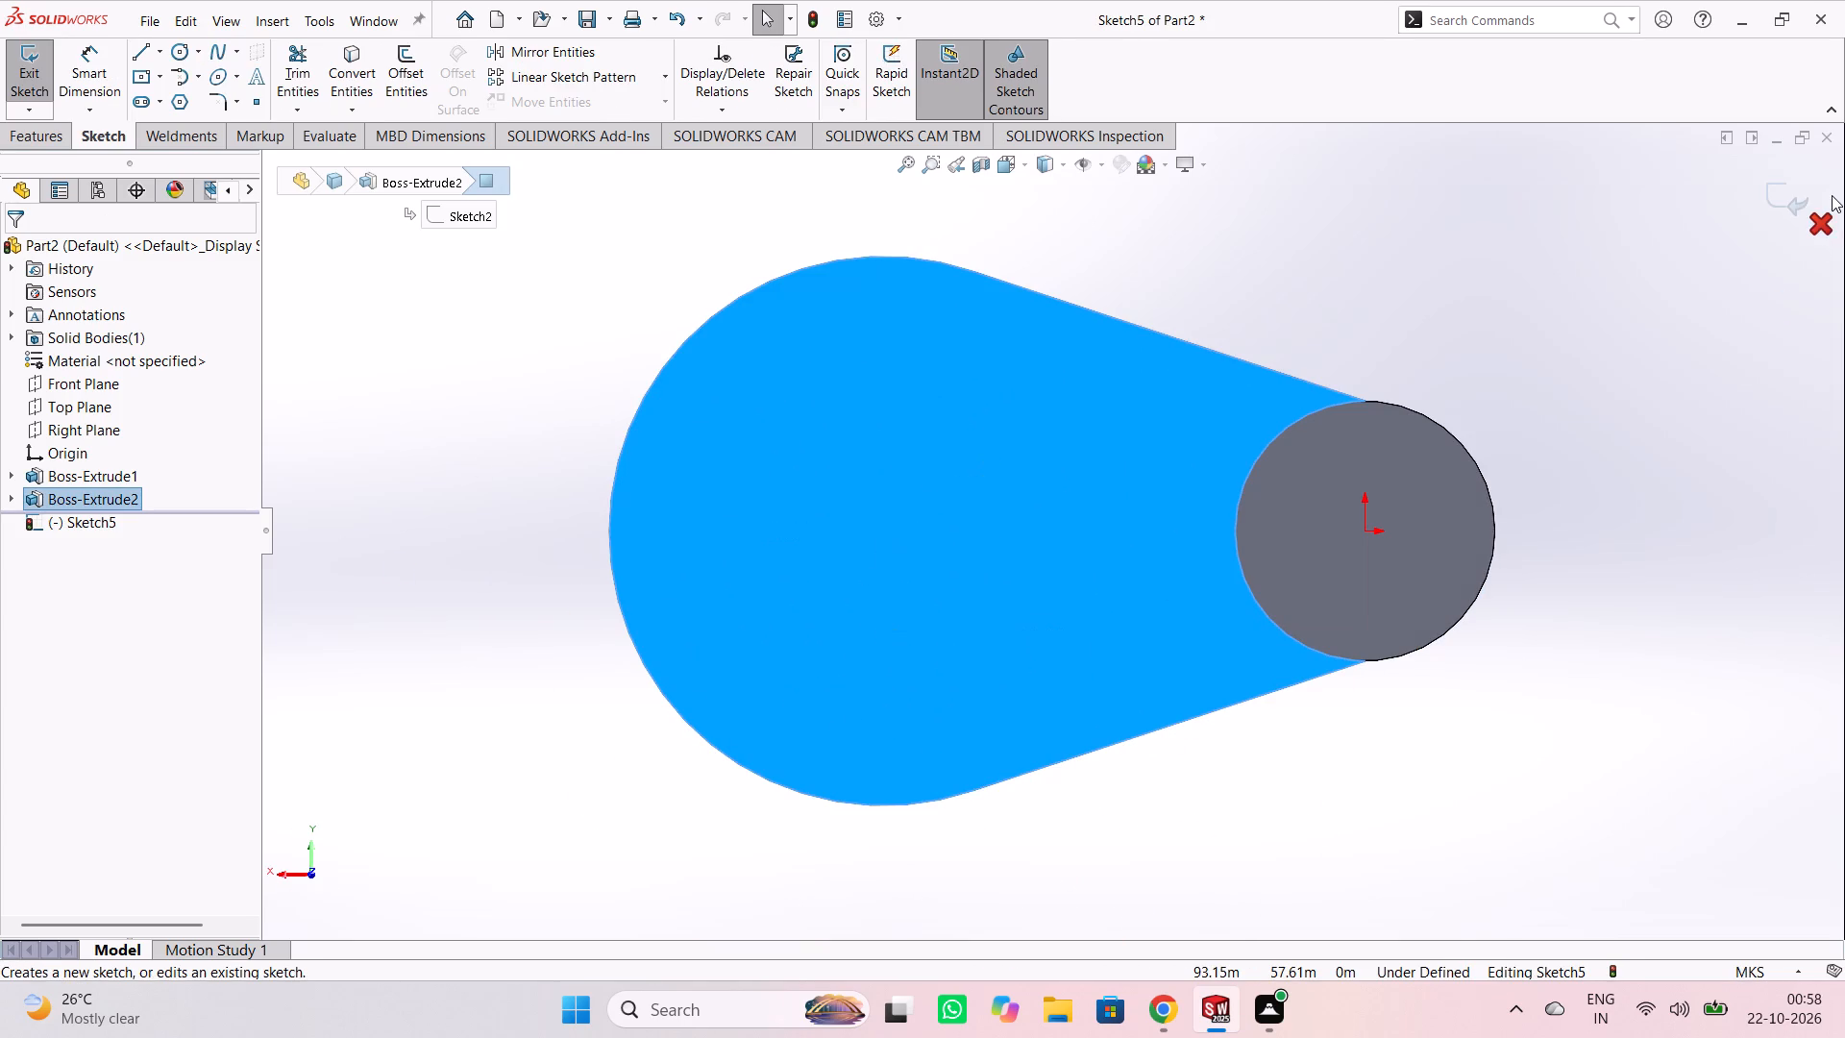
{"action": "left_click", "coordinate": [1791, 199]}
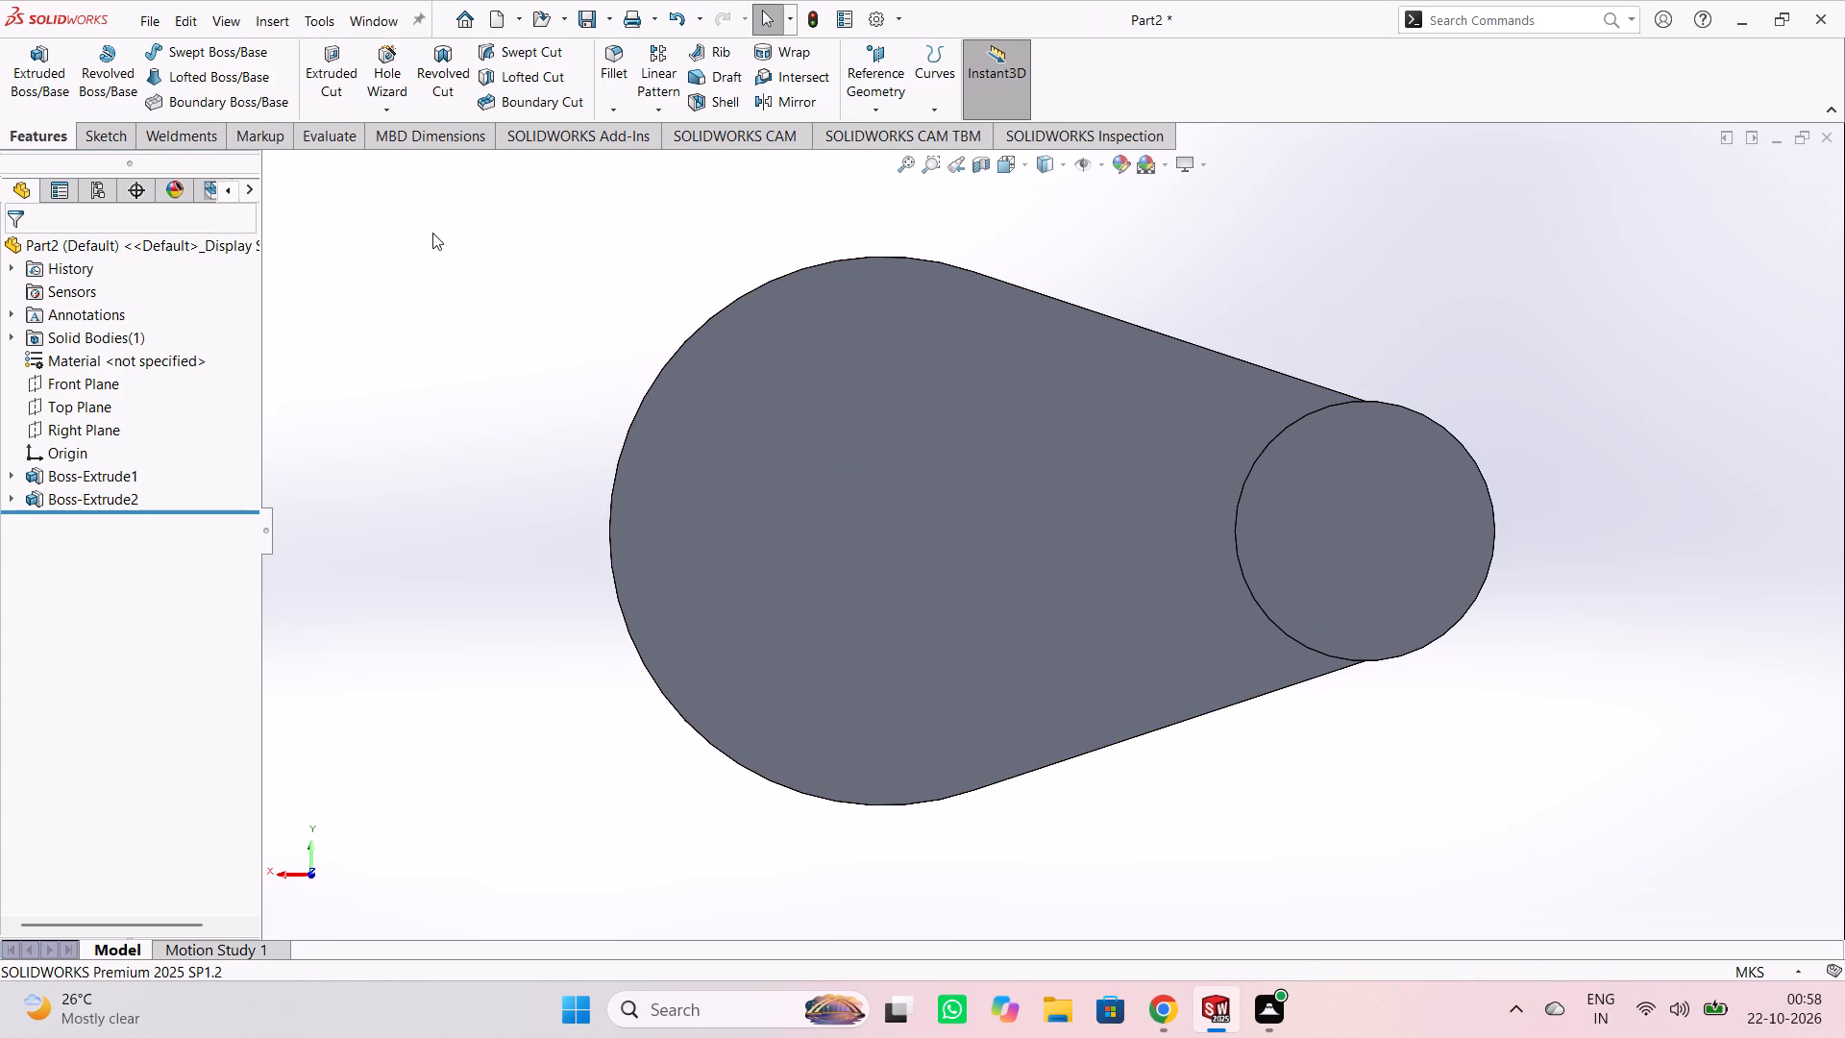
Start a new sketch on the plate's flat face from which the cylindrical boss protrudes.
{"action": "left_click", "coordinate": [908, 452]}
{"action": "left_click", "coordinate": [990, 404]}
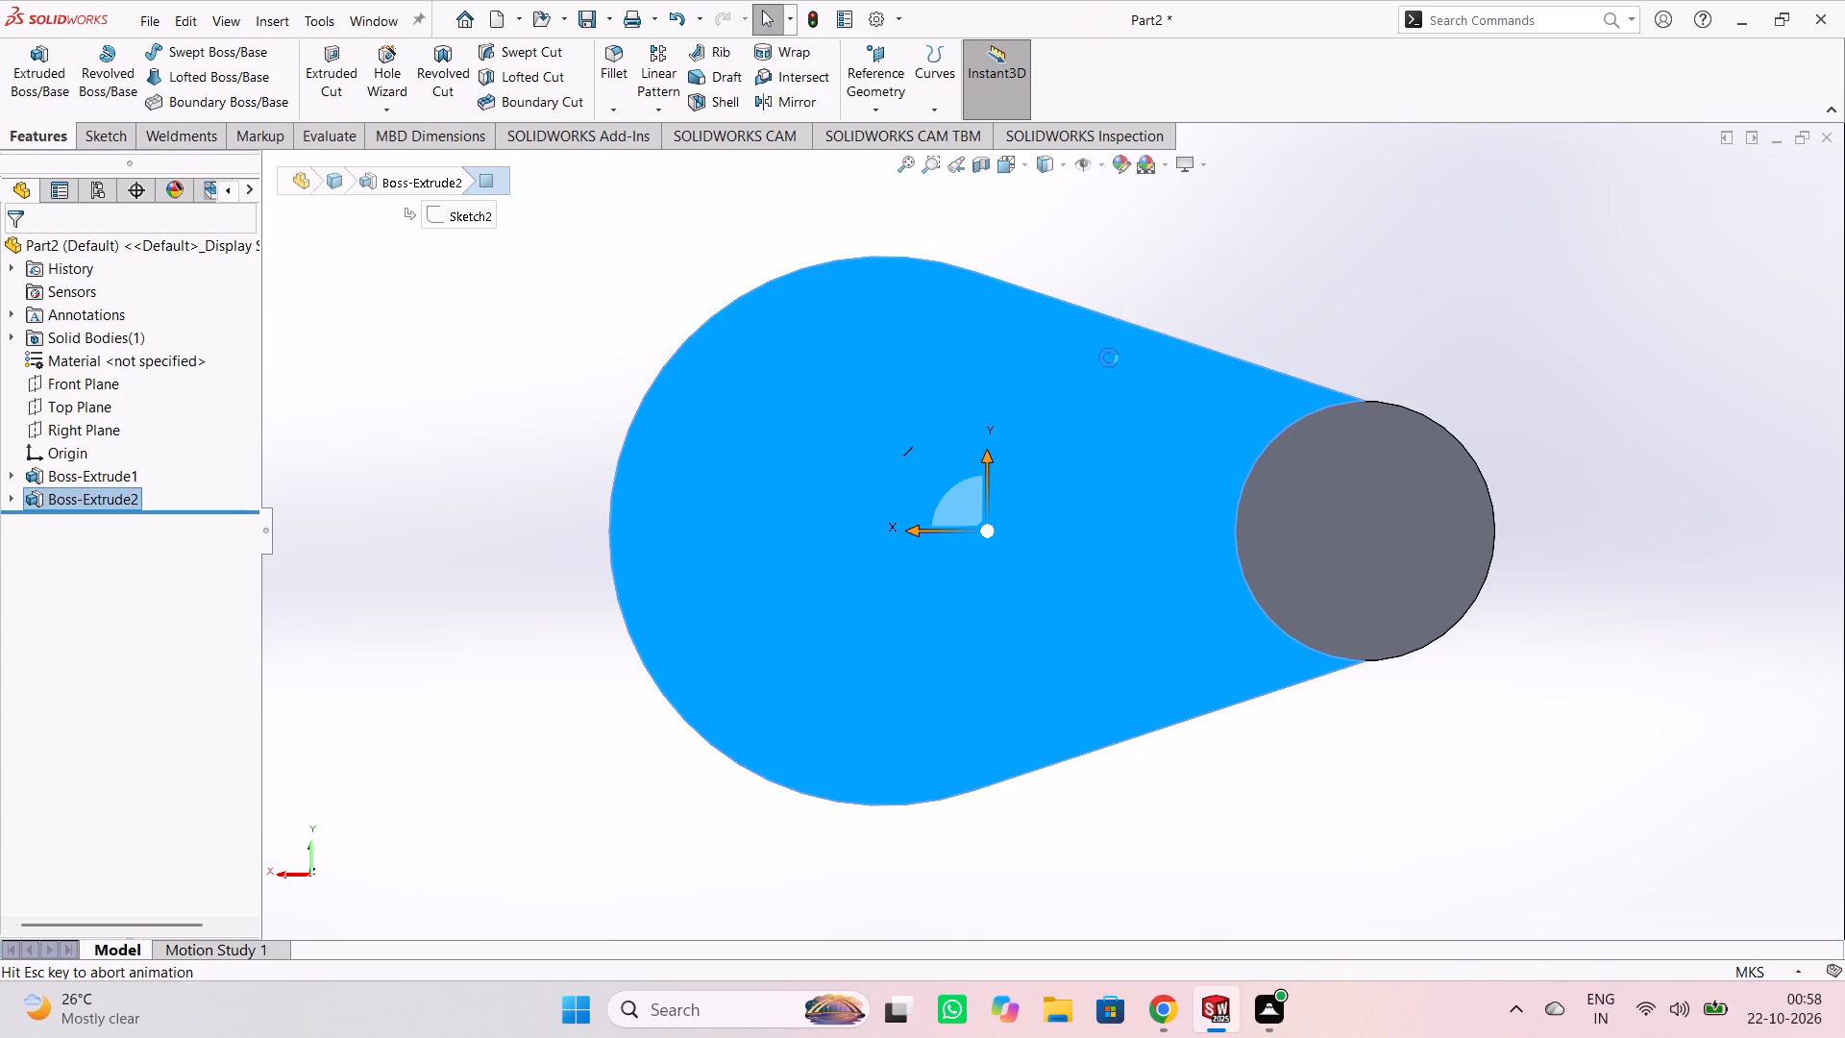
{"action": "left_click", "coordinate": [1247, 282]}
Draw a horizontal centreline about 106 m long from the origin towards the centre of the plate's large rounded end.
{"action": "scroll", "coordinate": [1340, 271], "scroll_direction": "down", "scroll_amount": 3}
{"action": "scroll", "coordinate": [1343, 263], "scroll_direction": "up", "scroll_amount": 4}
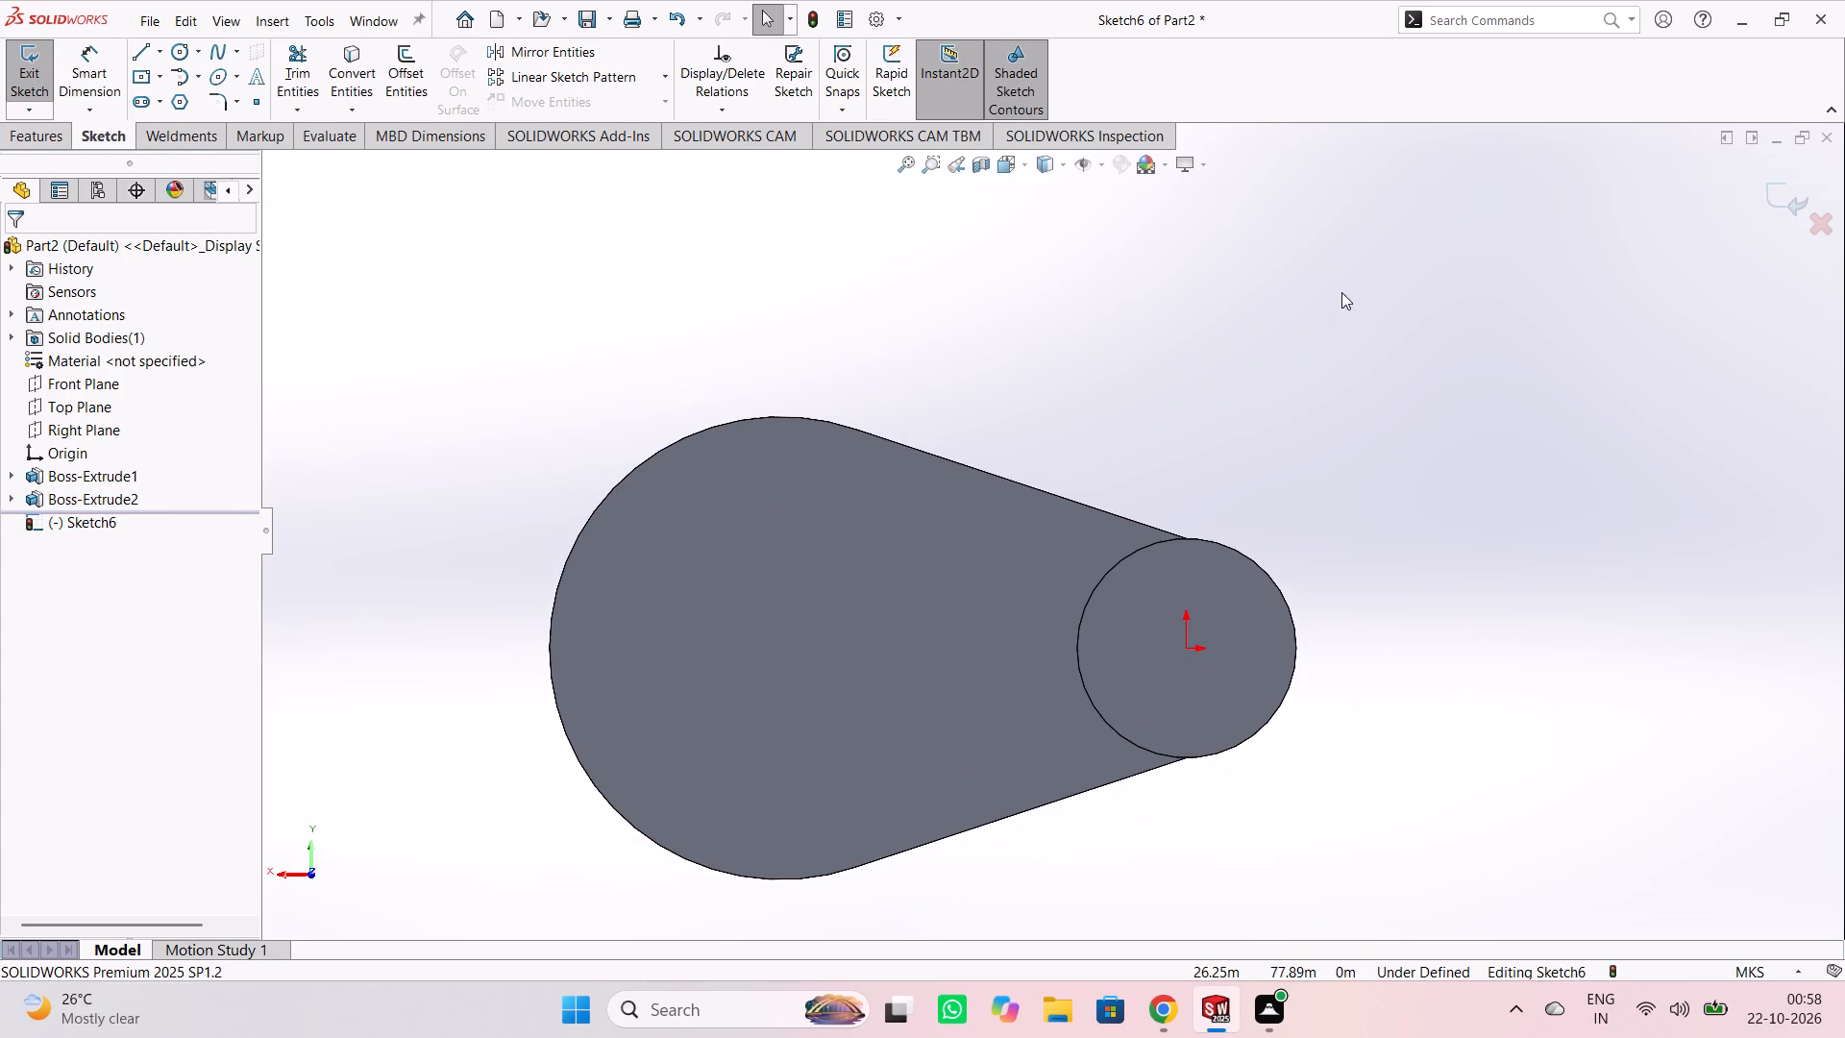
{"action": "scroll", "coordinate": [1300, 389], "scroll_direction": "down", "scroll_amount": 1}
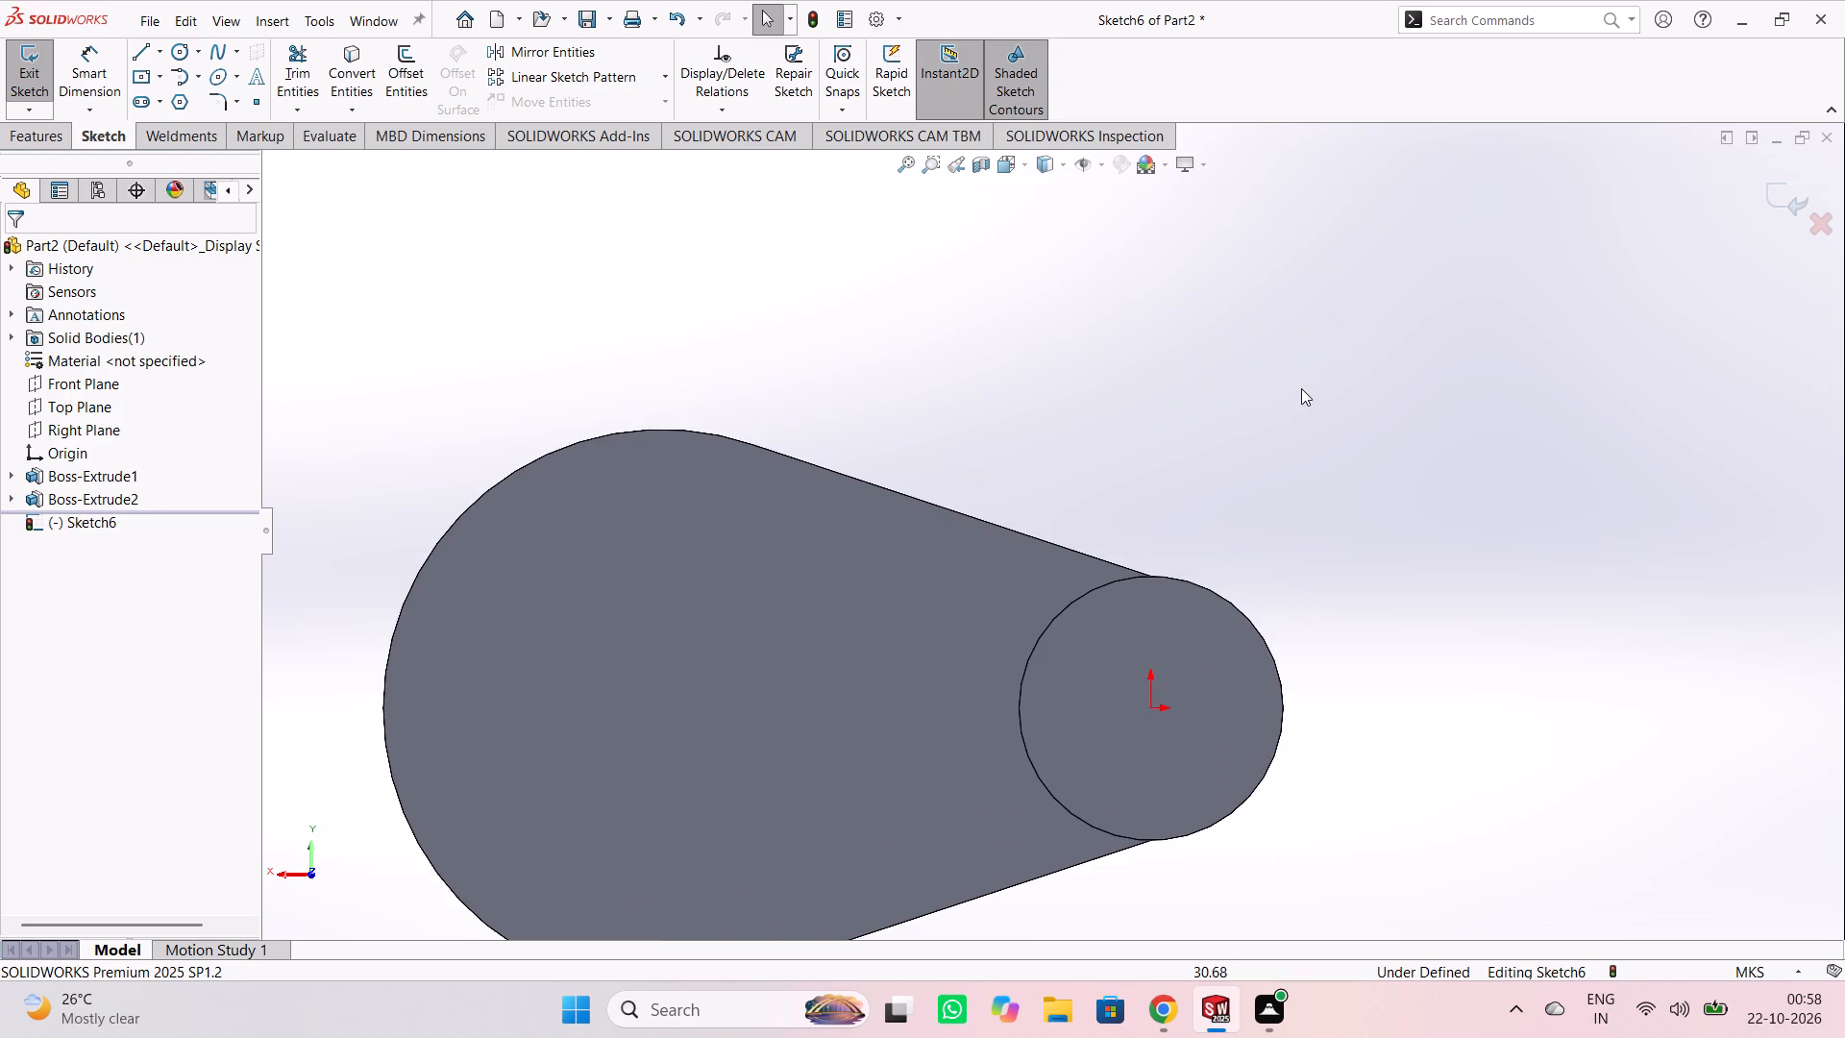
{"action": "scroll", "coordinate": [1301, 388], "scroll_direction": "up", "scroll_amount": 1}
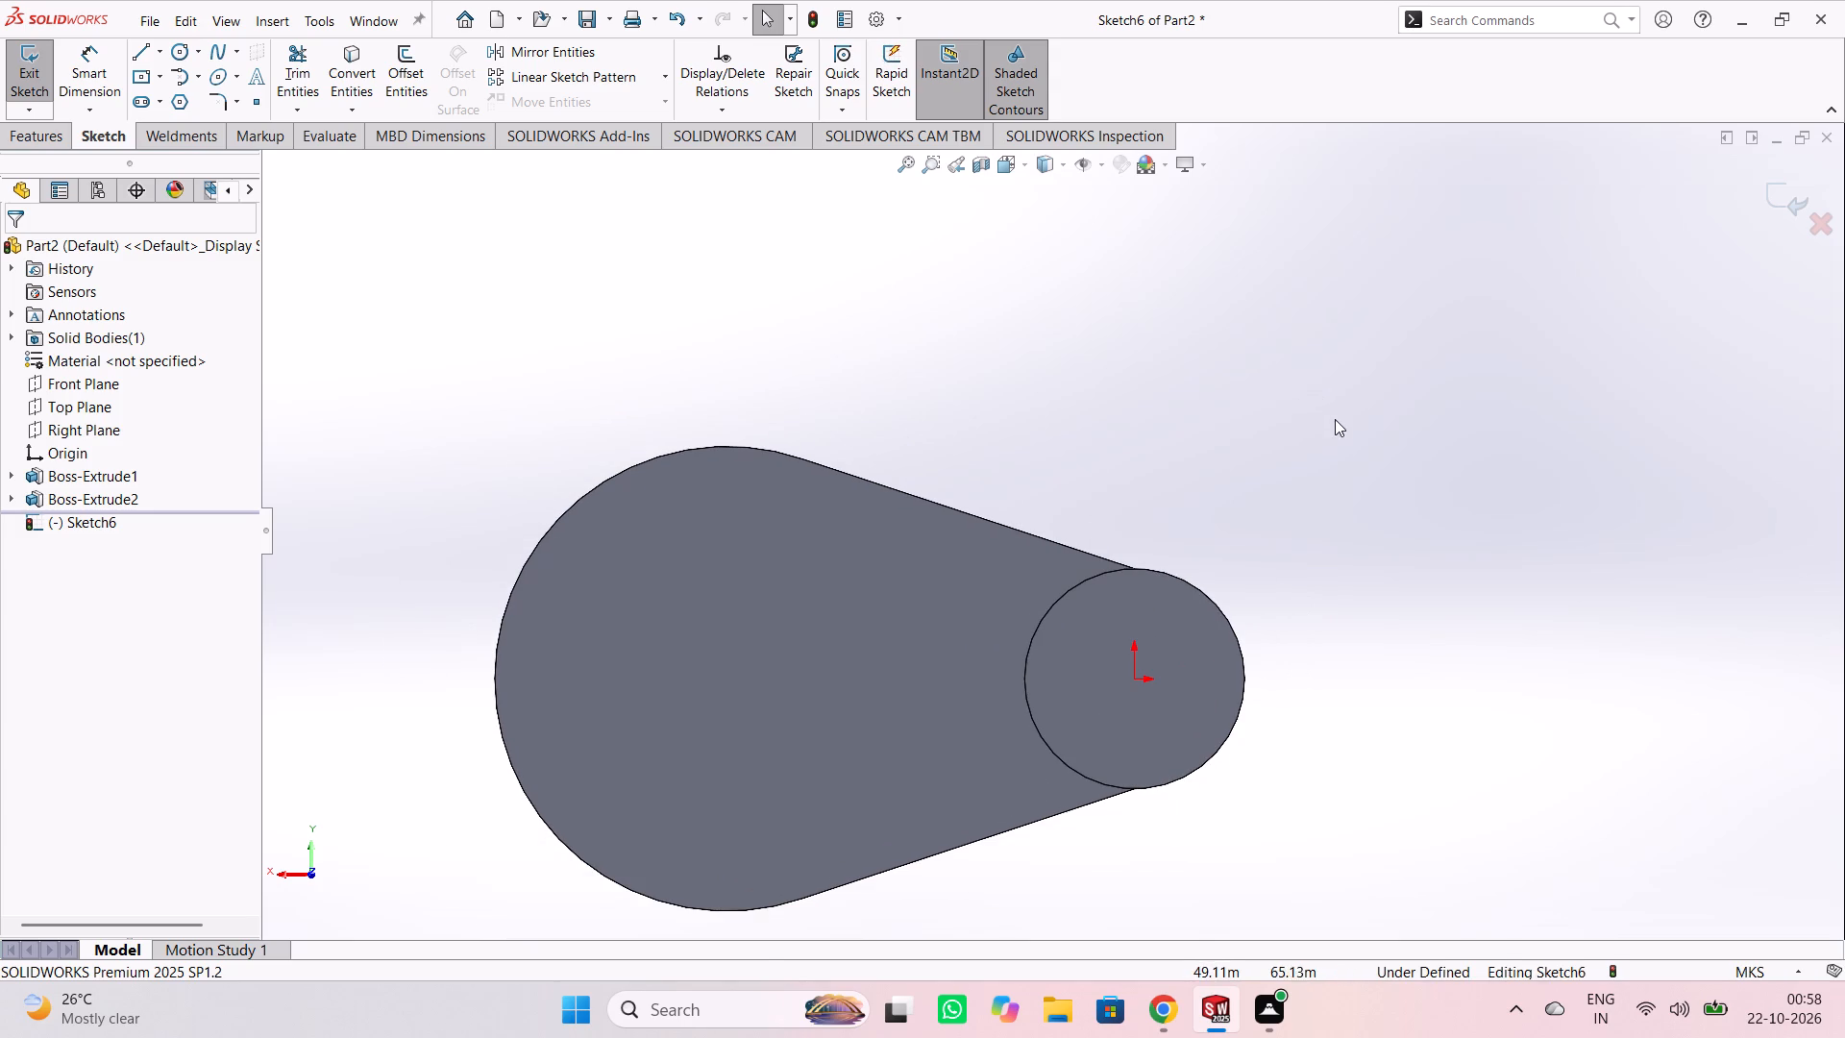
{"action": "scroll", "coordinate": [1402, 467], "scroll_direction": "down", "scroll_amount": 2}
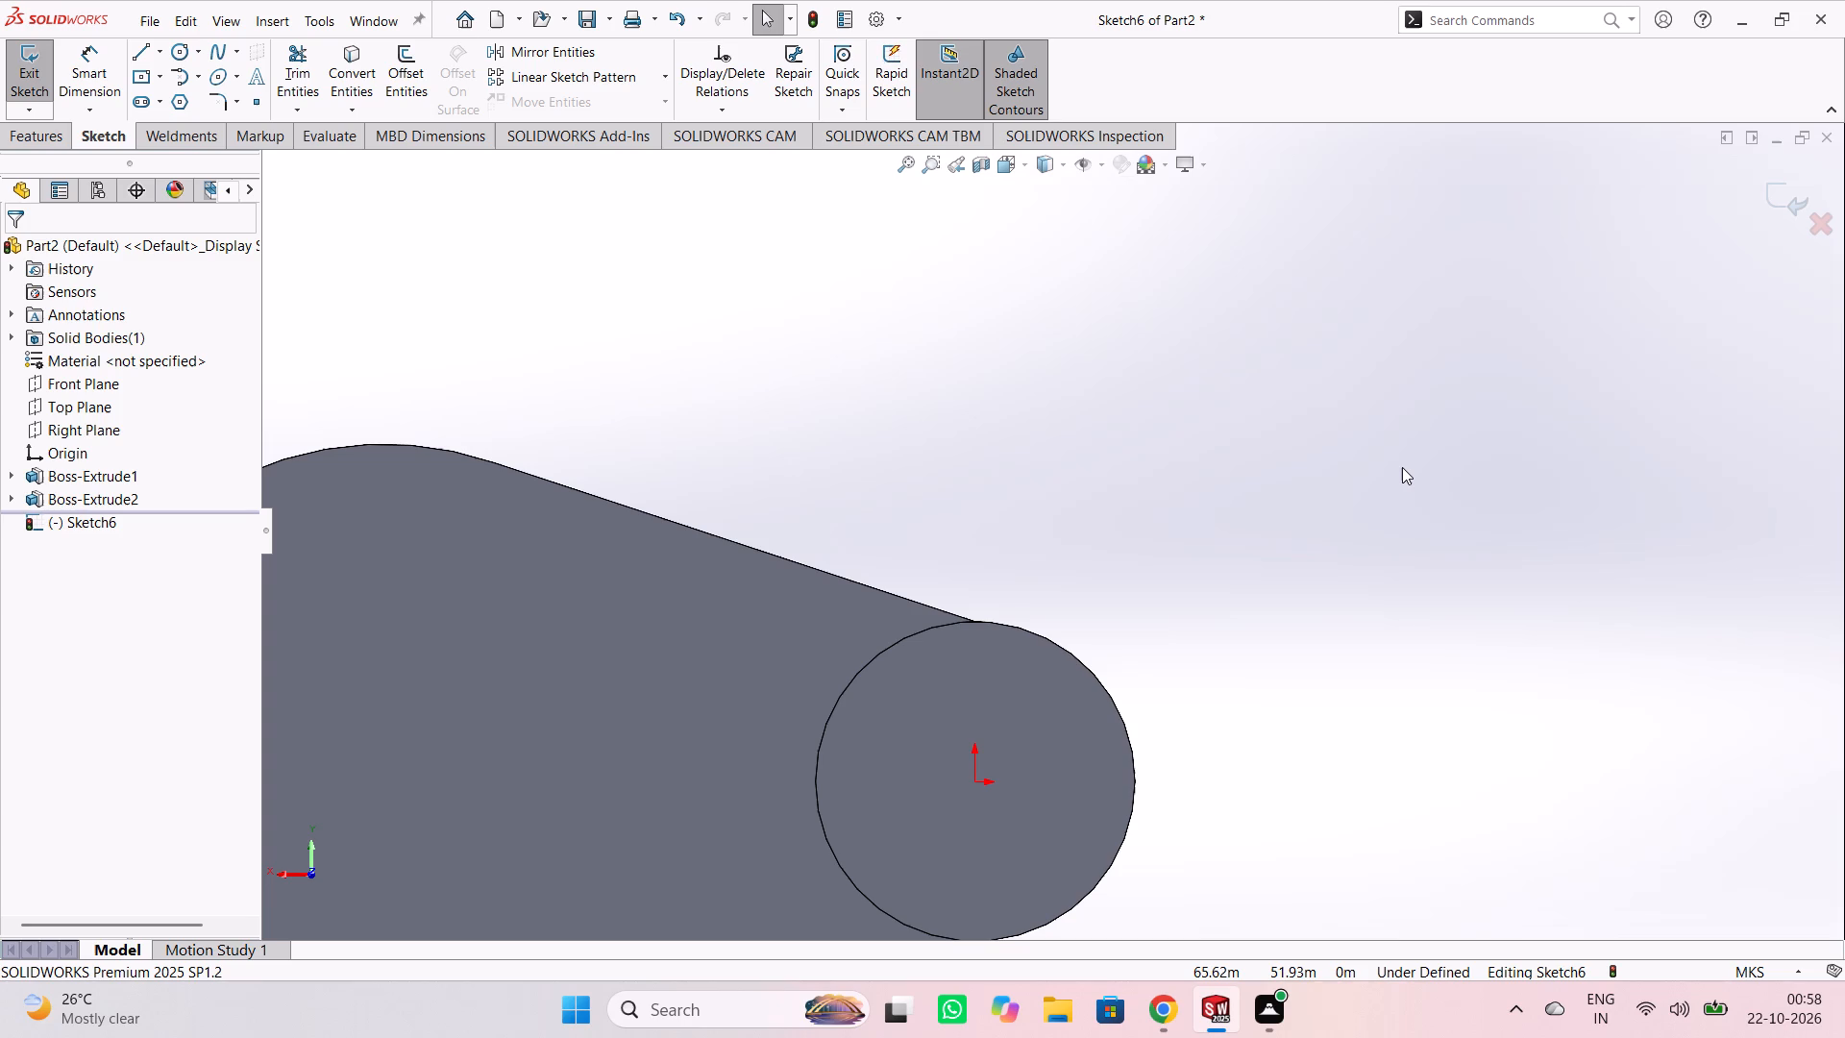
{"action": "scroll", "coordinate": [1242, 432], "scroll_direction": "down", "scroll_amount": 2}
{"action": "scroll", "coordinate": [1231, 432], "scroll_direction": "up", "scroll_amount": 3}
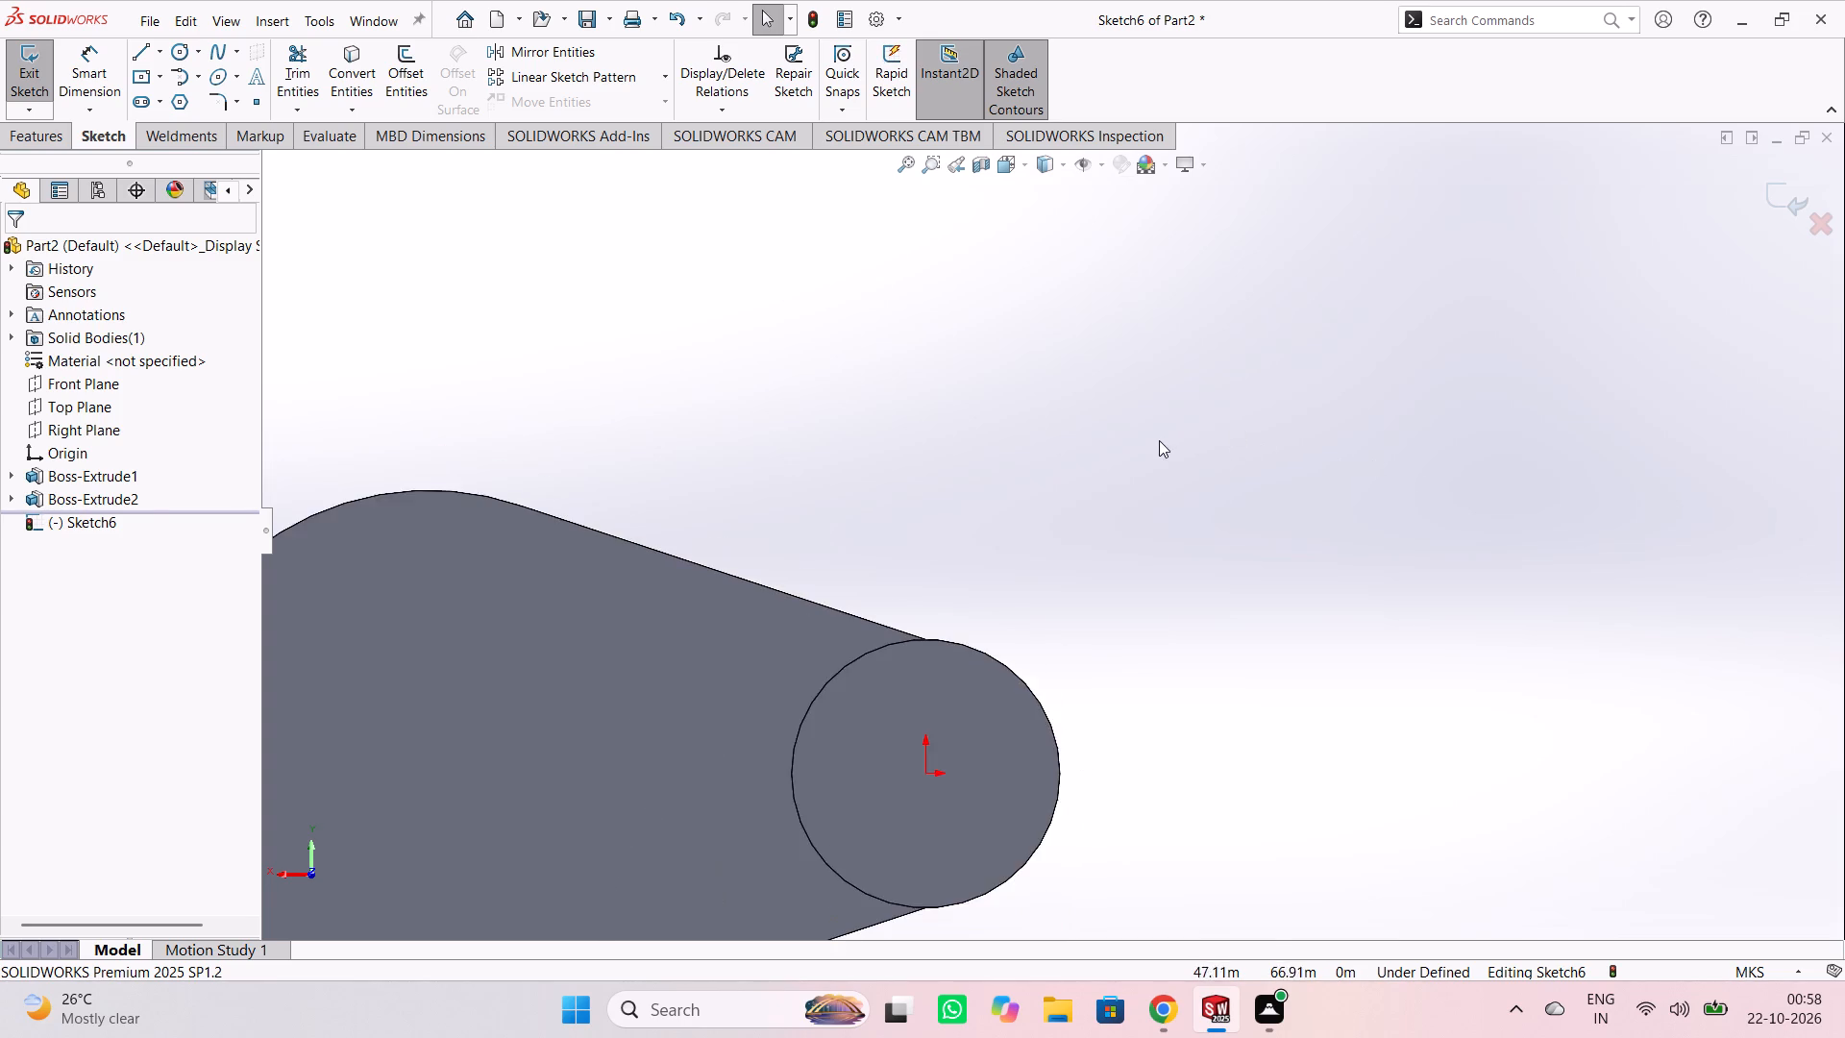
{"action": "scroll", "coordinate": [1159, 440], "scroll_direction": "up", "scroll_amount": 2}
{"action": "scroll", "coordinate": [961, 413], "scroll_direction": "up", "scroll_amount": 2}
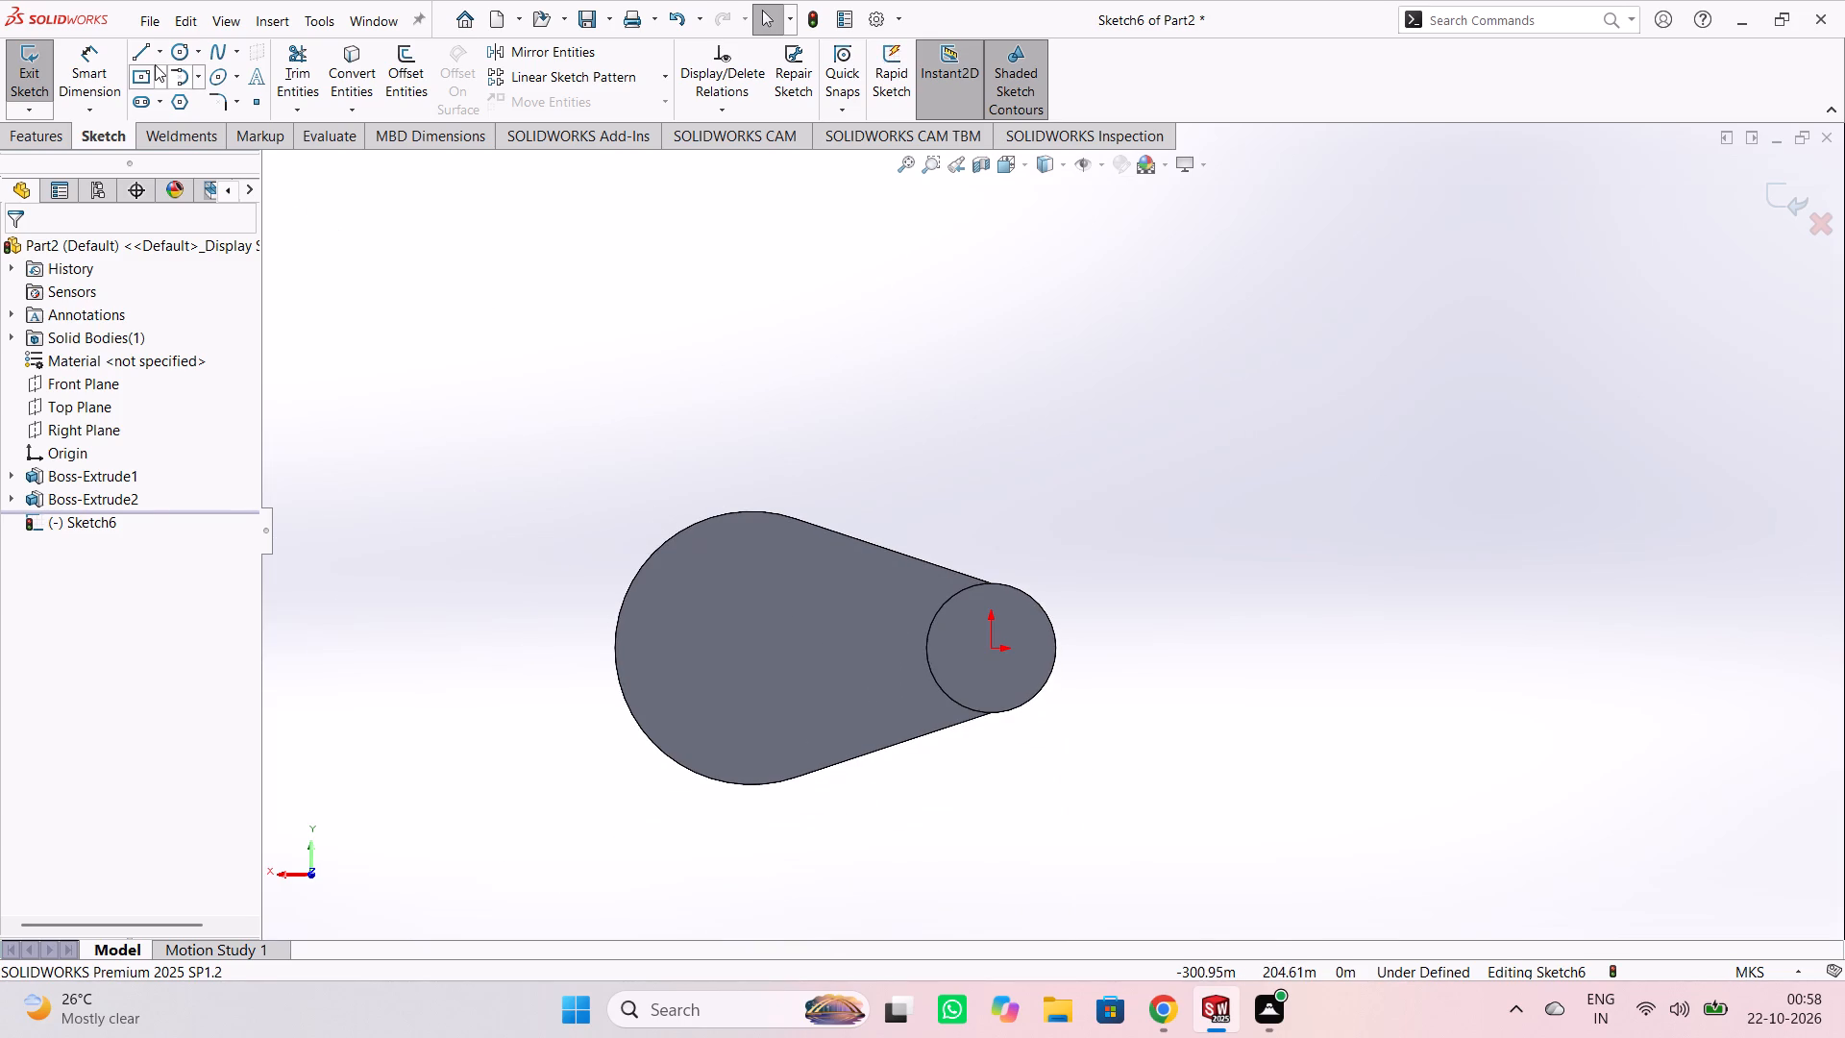
{"action": "left_click", "coordinate": [160, 48]}
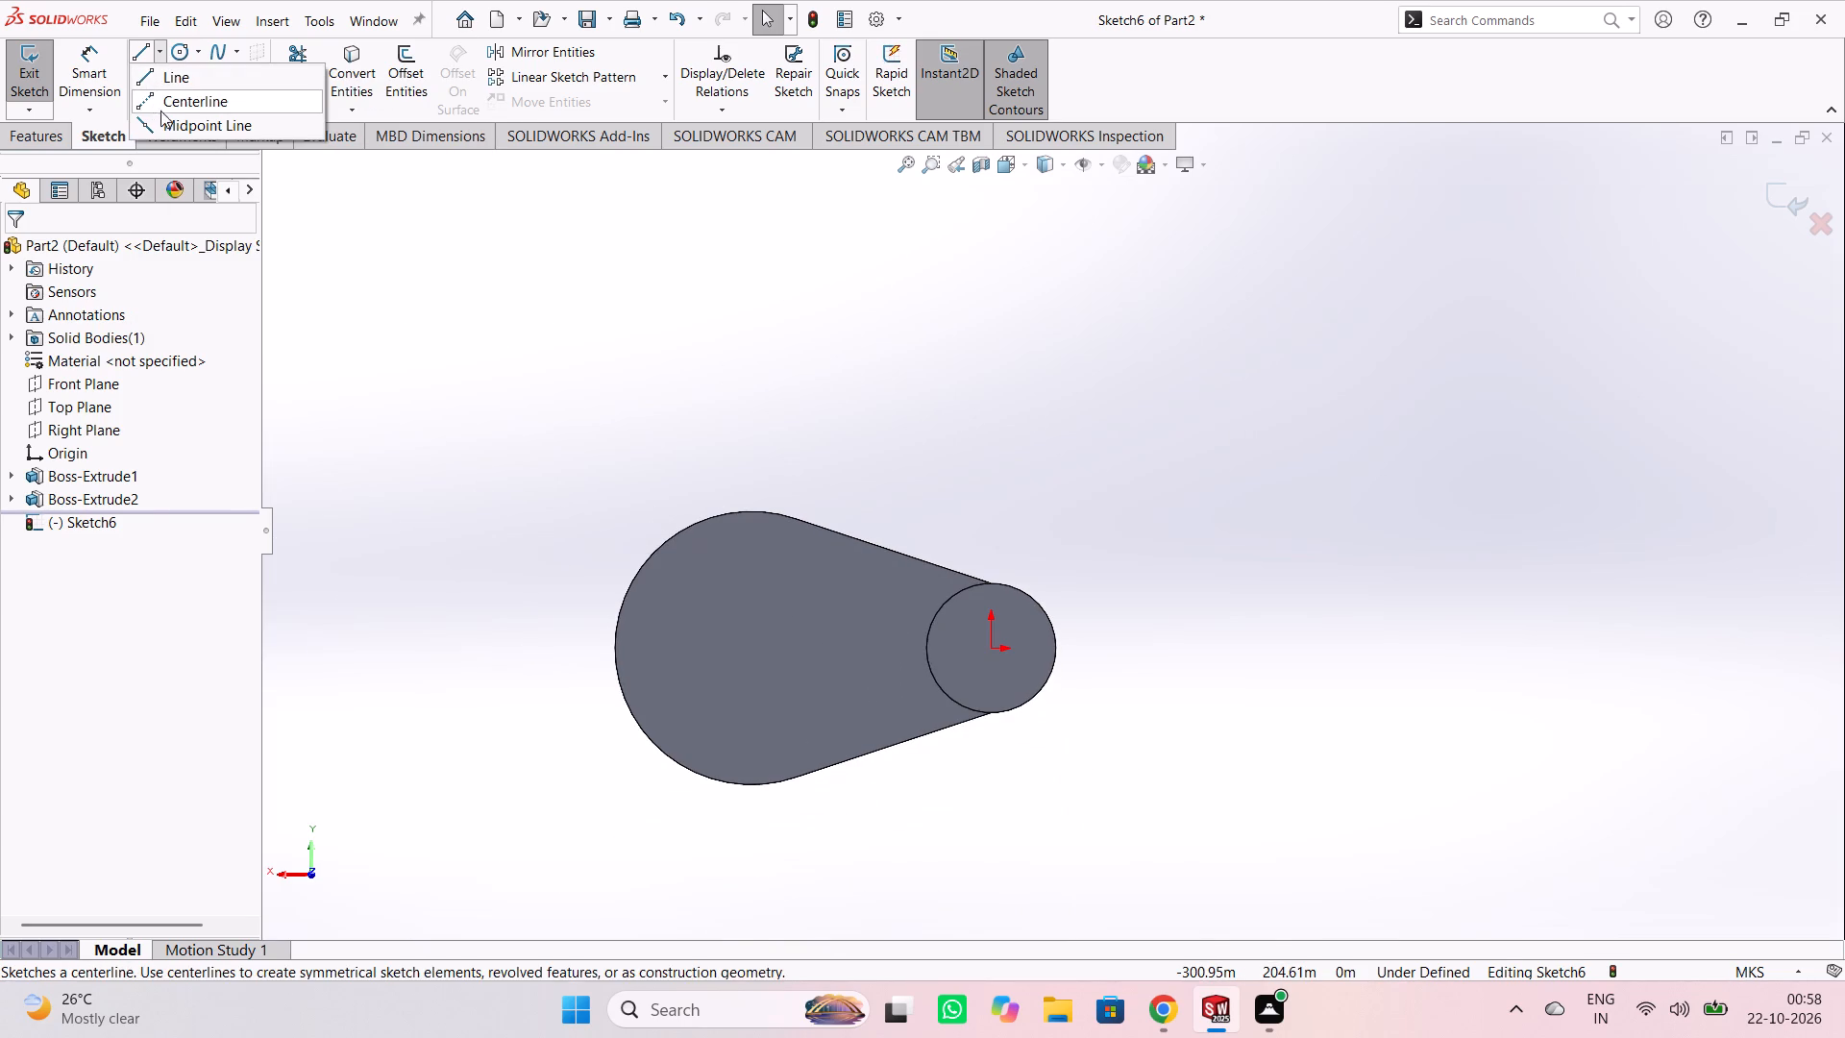
{"action": "left_click", "coordinate": [170, 107]}
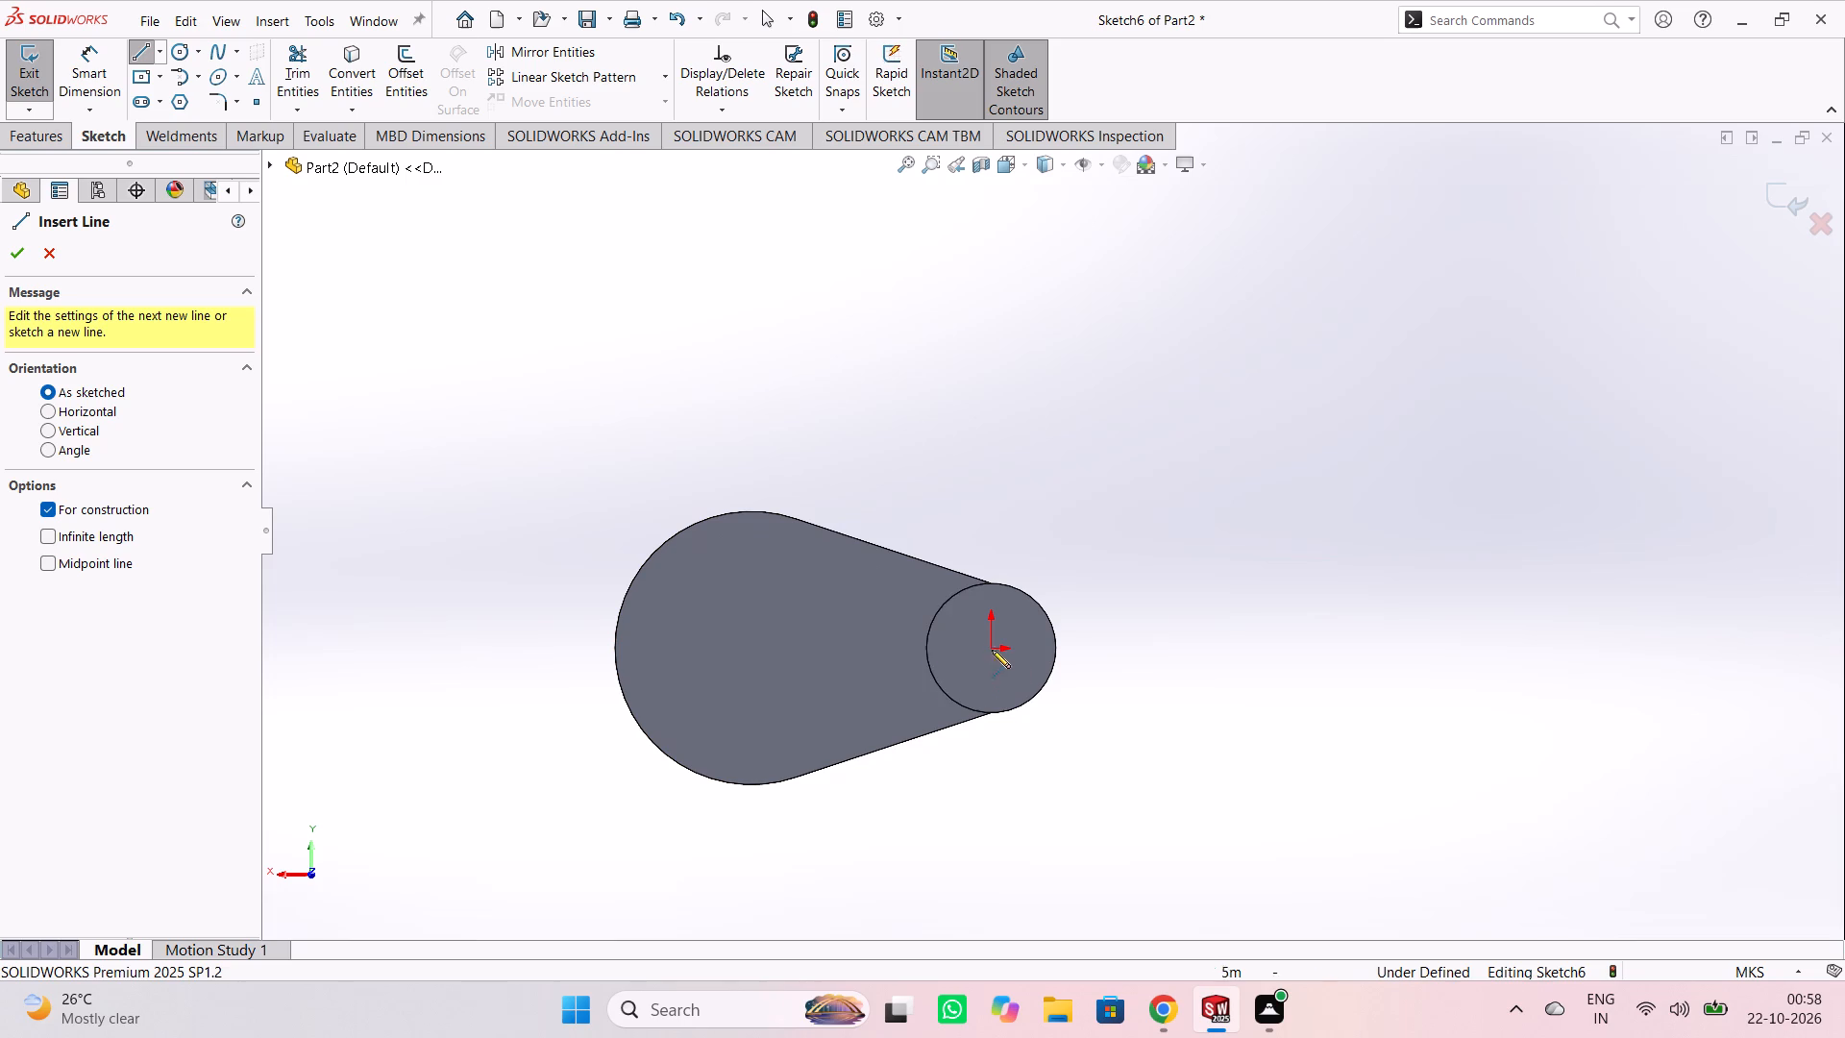
{"action": "left_click", "coordinate": [994, 653]}
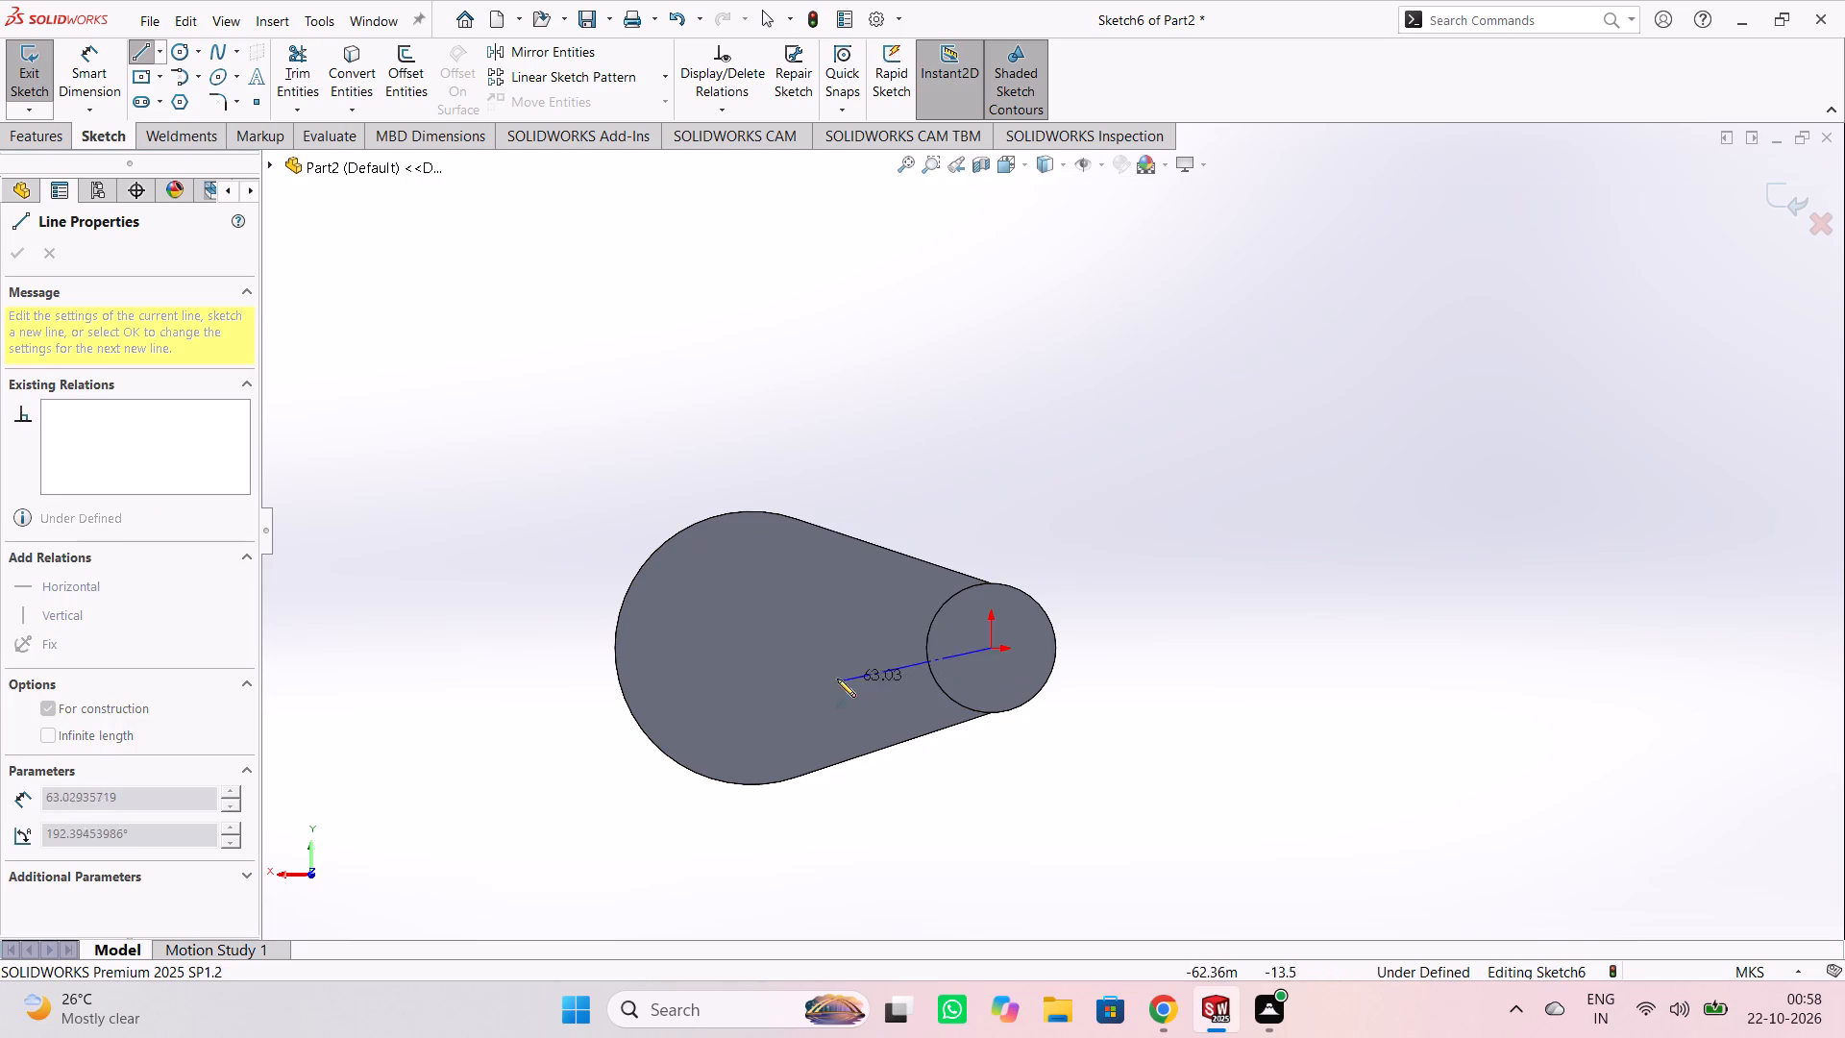
{"action": "left_click", "coordinate": [738, 653]}
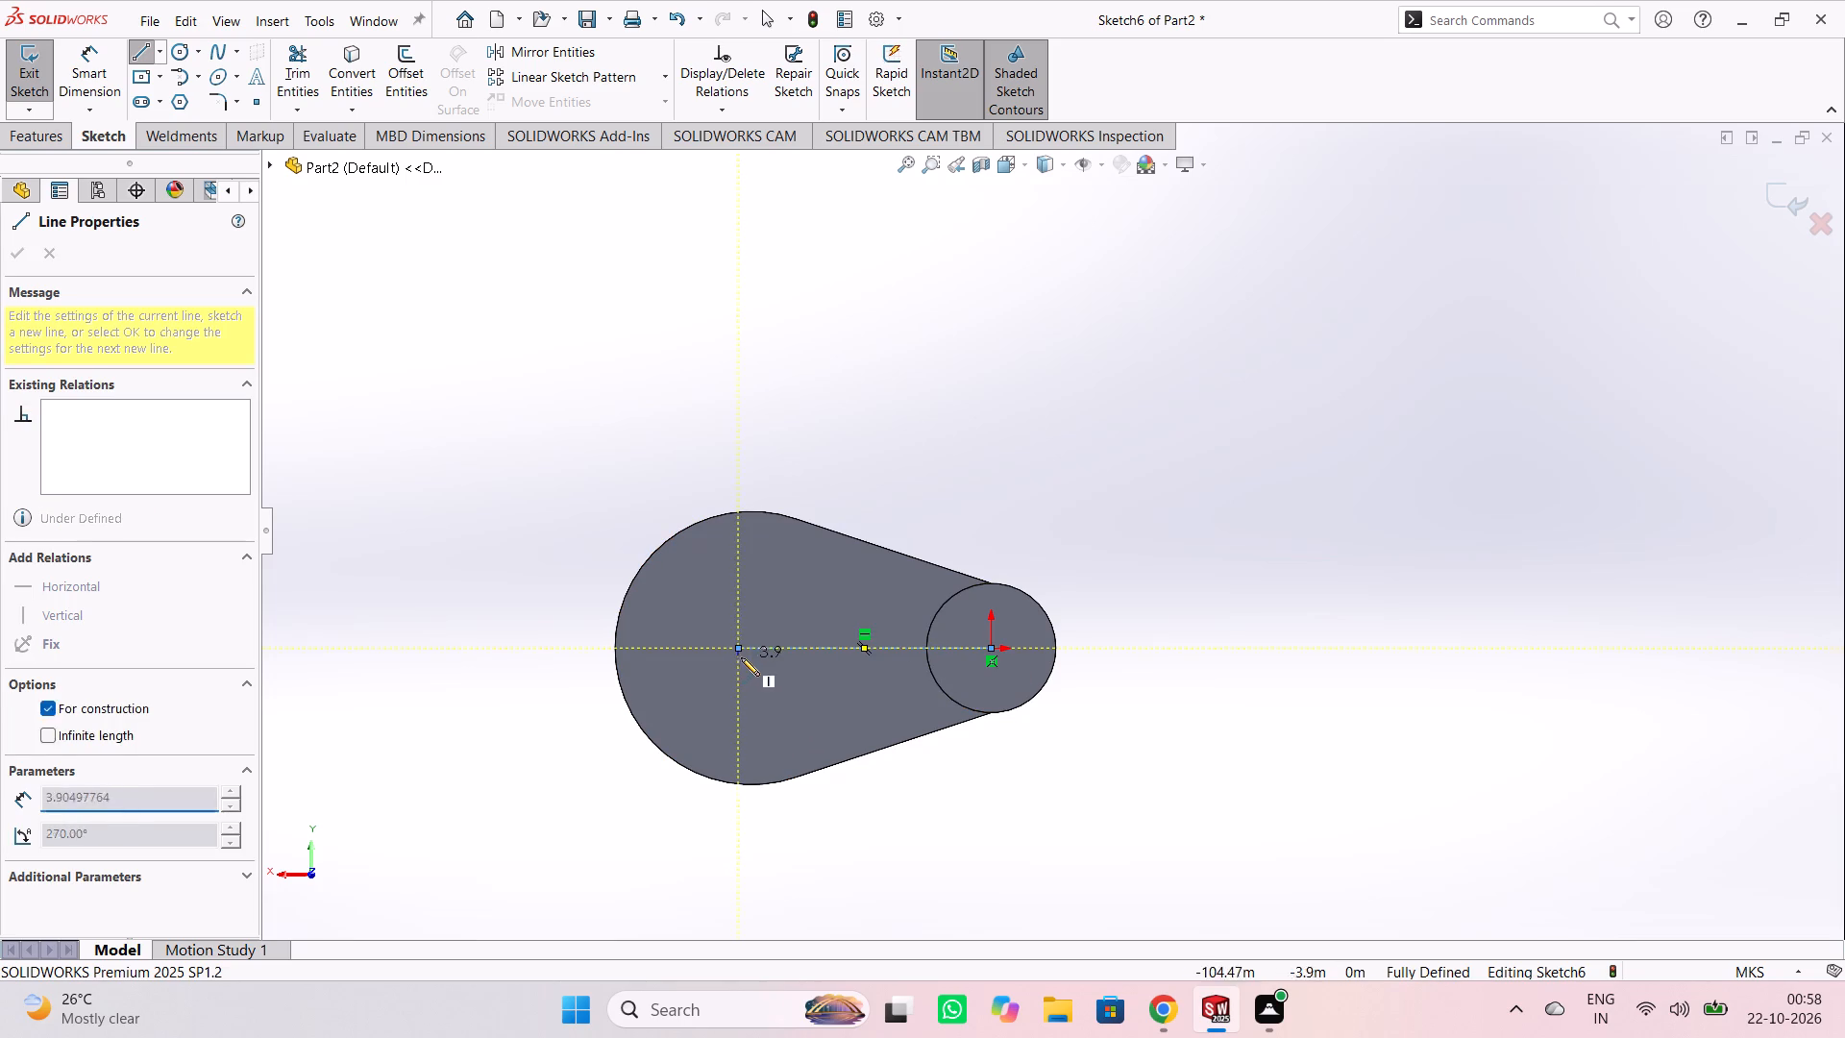
{"action": "key", "text": "Escape"}
Dimension the horizontal centreline's length to 100 m, placing the dimension below the plate outline.
{"action": "right_click", "coordinate": [817, 402]}
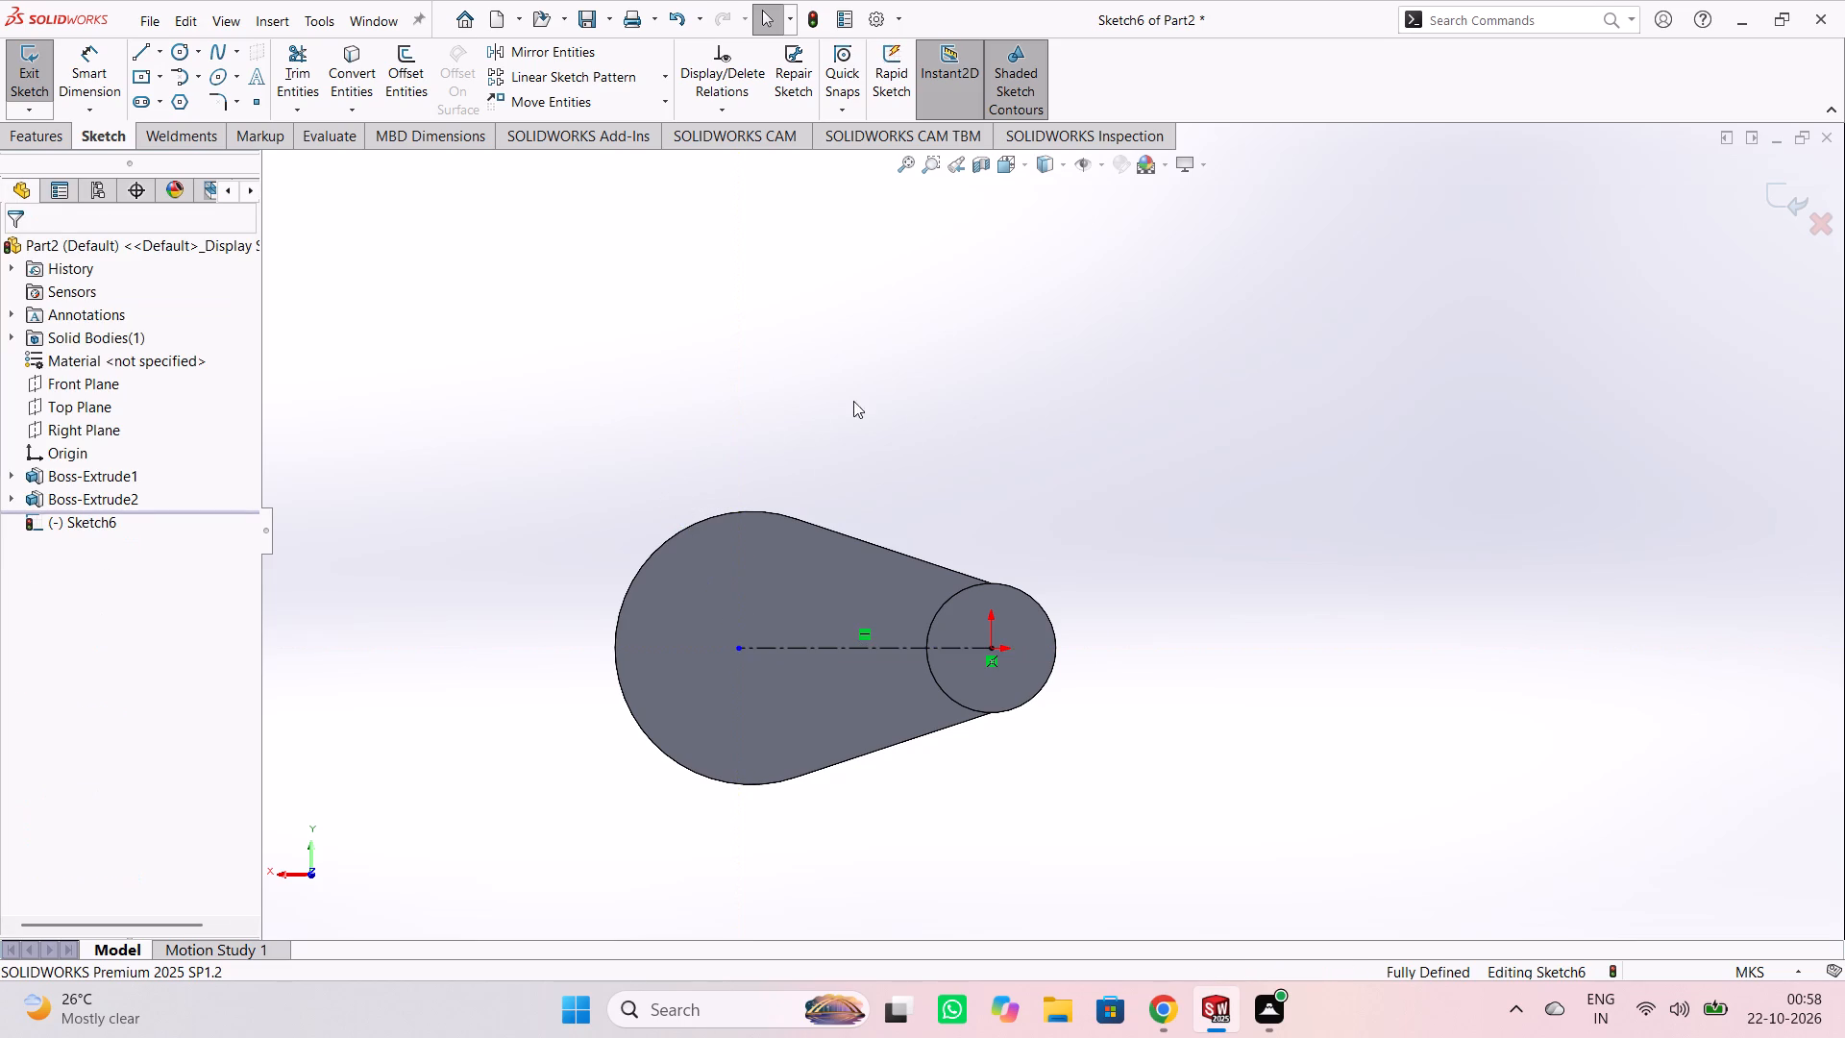
{"action": "left_click", "coordinate": [1001, 381]}
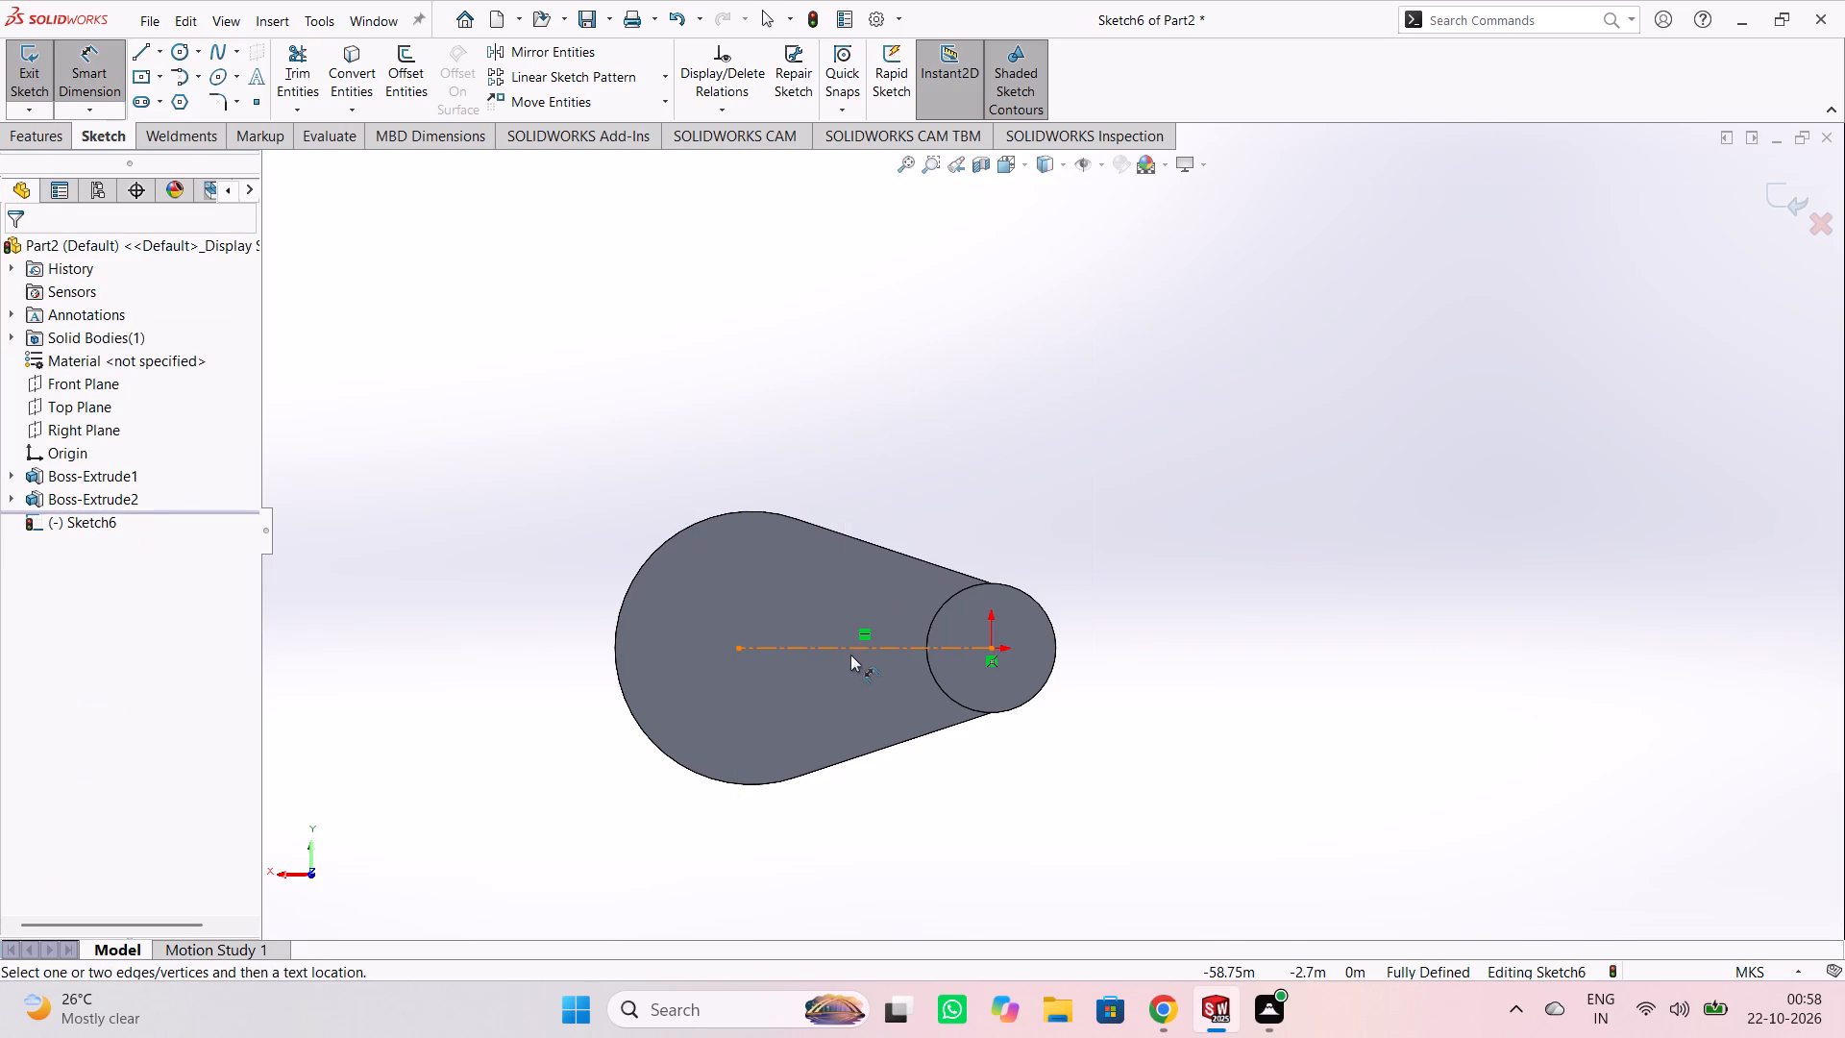
{"action": "left_click", "coordinate": [851, 652]}
{"action": "left_click", "coordinate": [869, 834]}
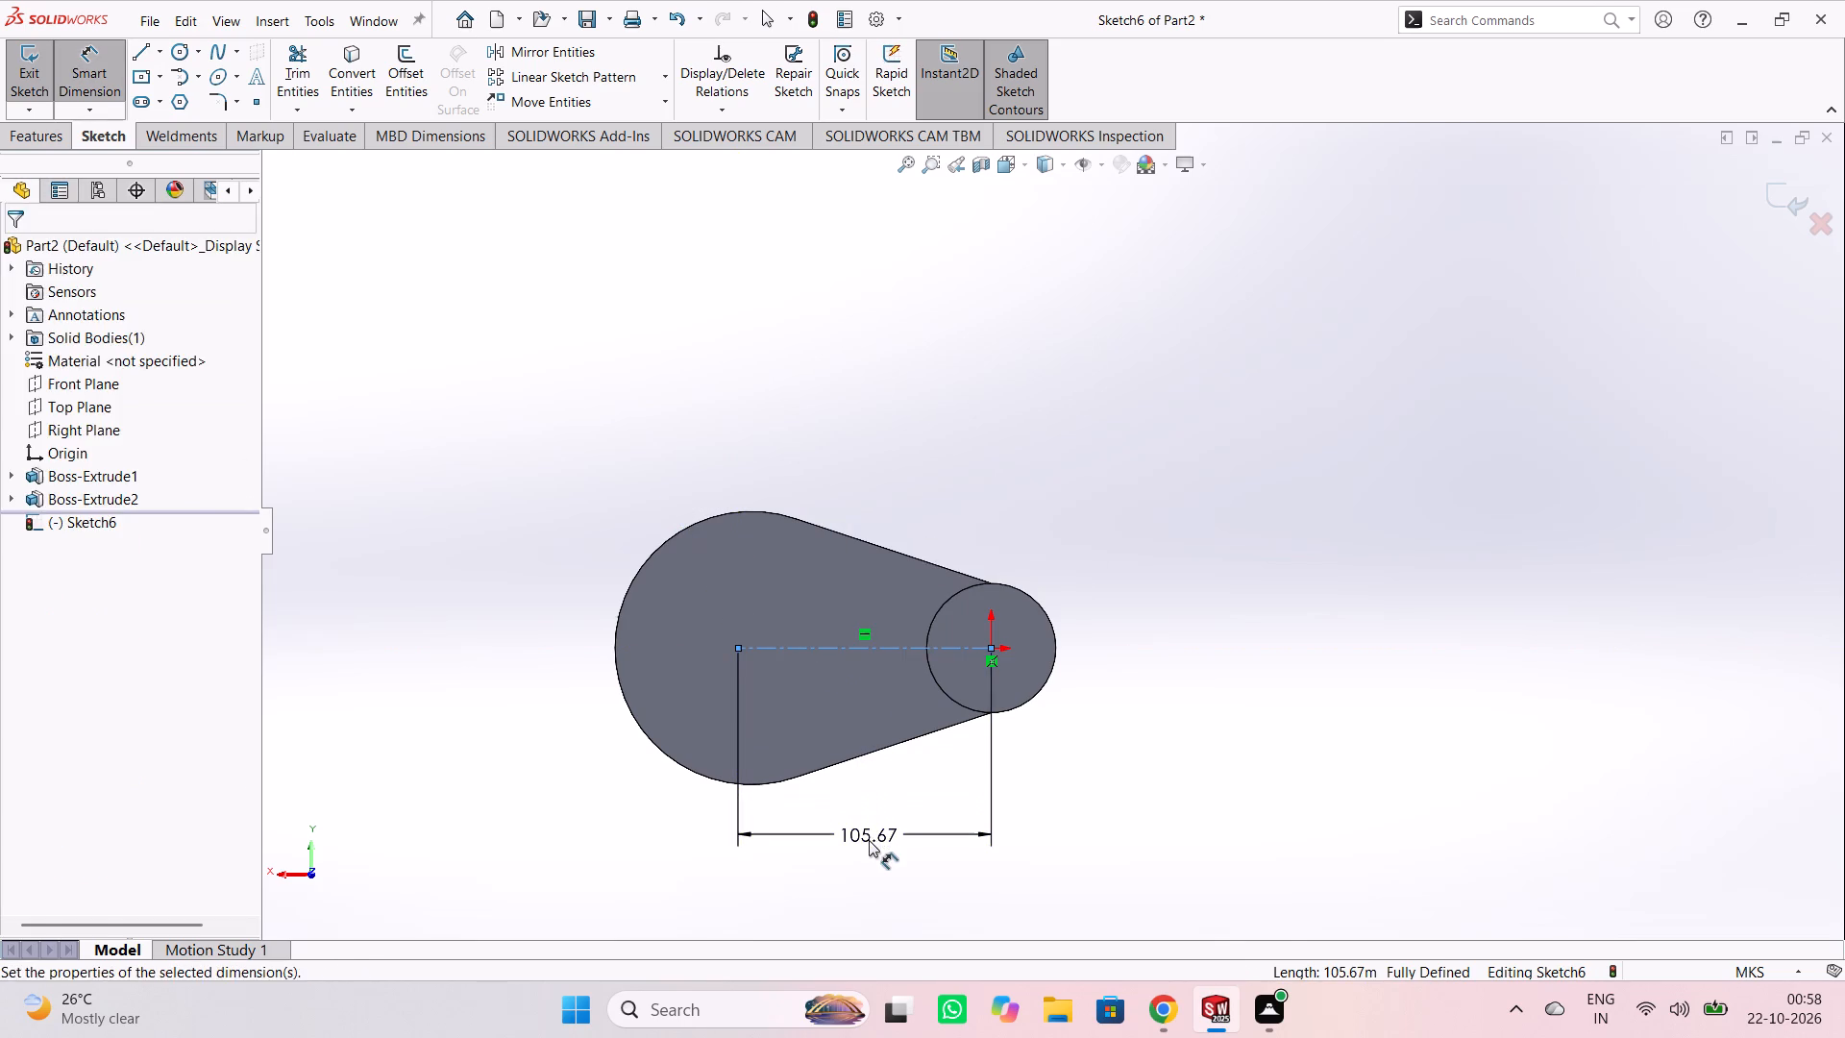
{"action": "type", "text": "100"}
{"action": "key", "text": "Return"}
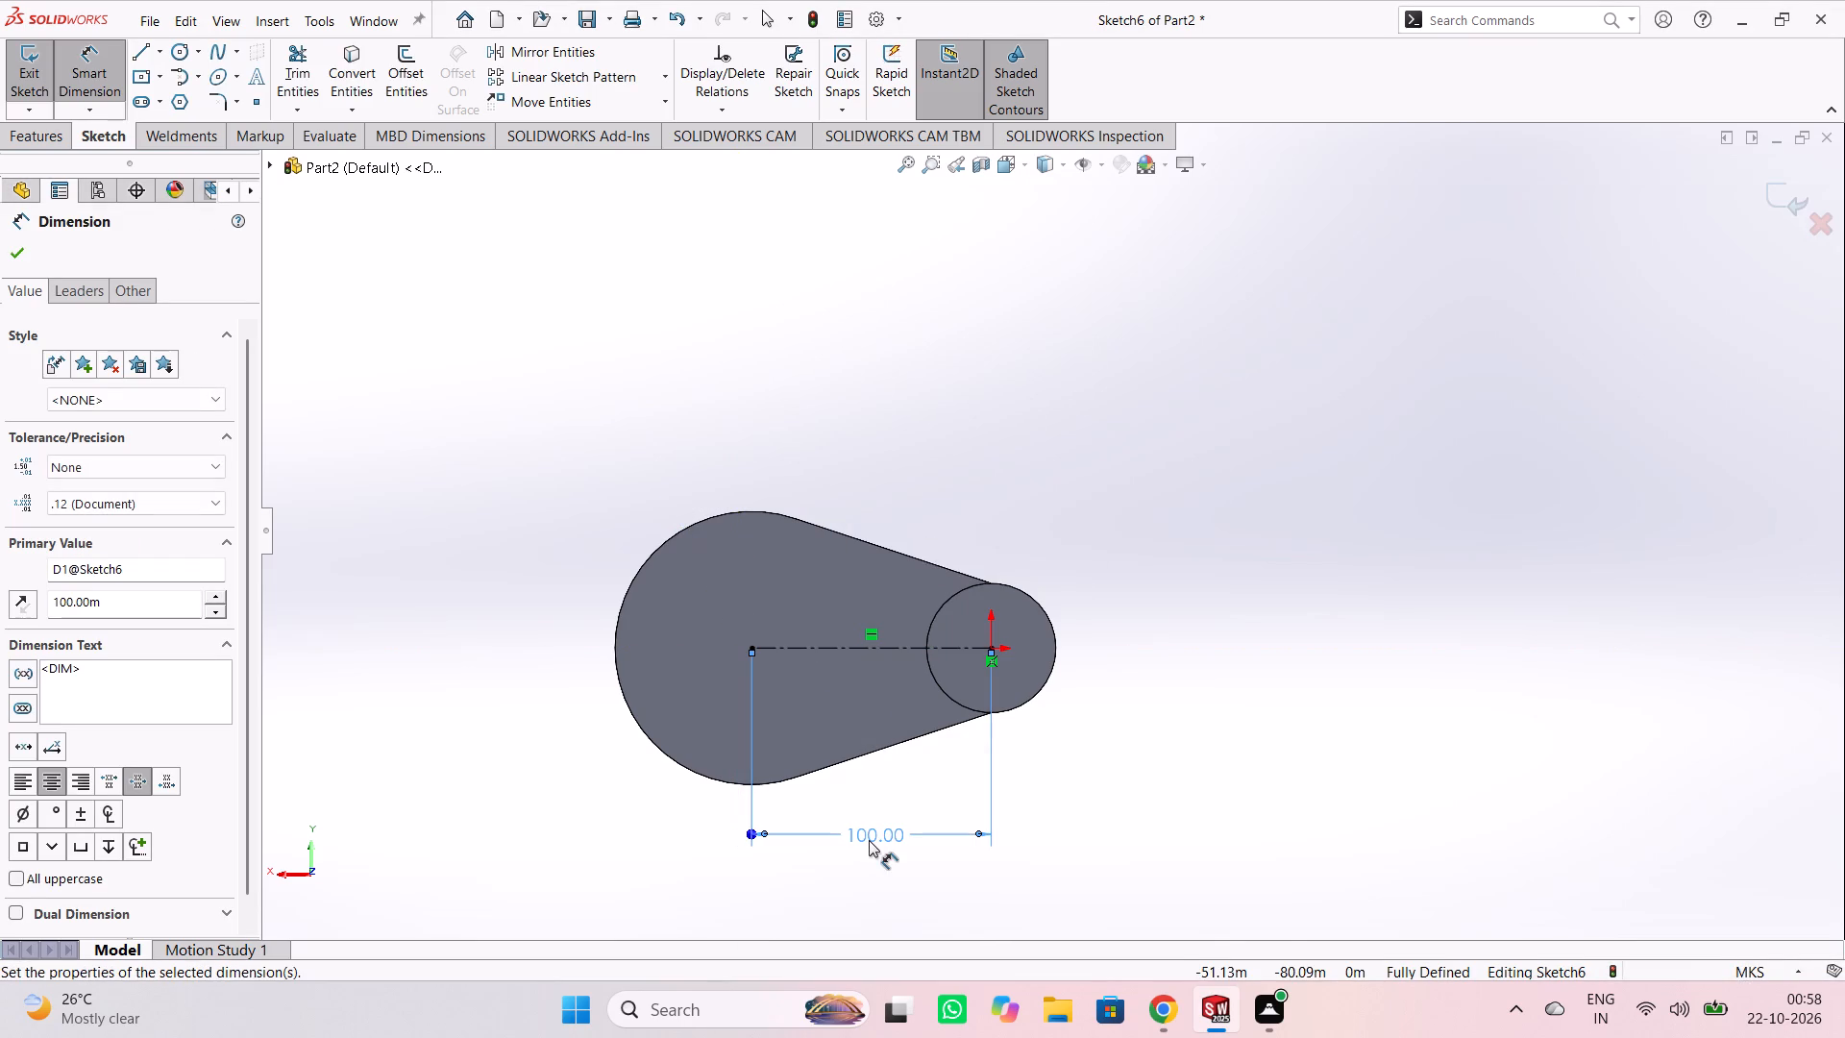
{"action": "left_click", "coordinate": [1053, 813]}
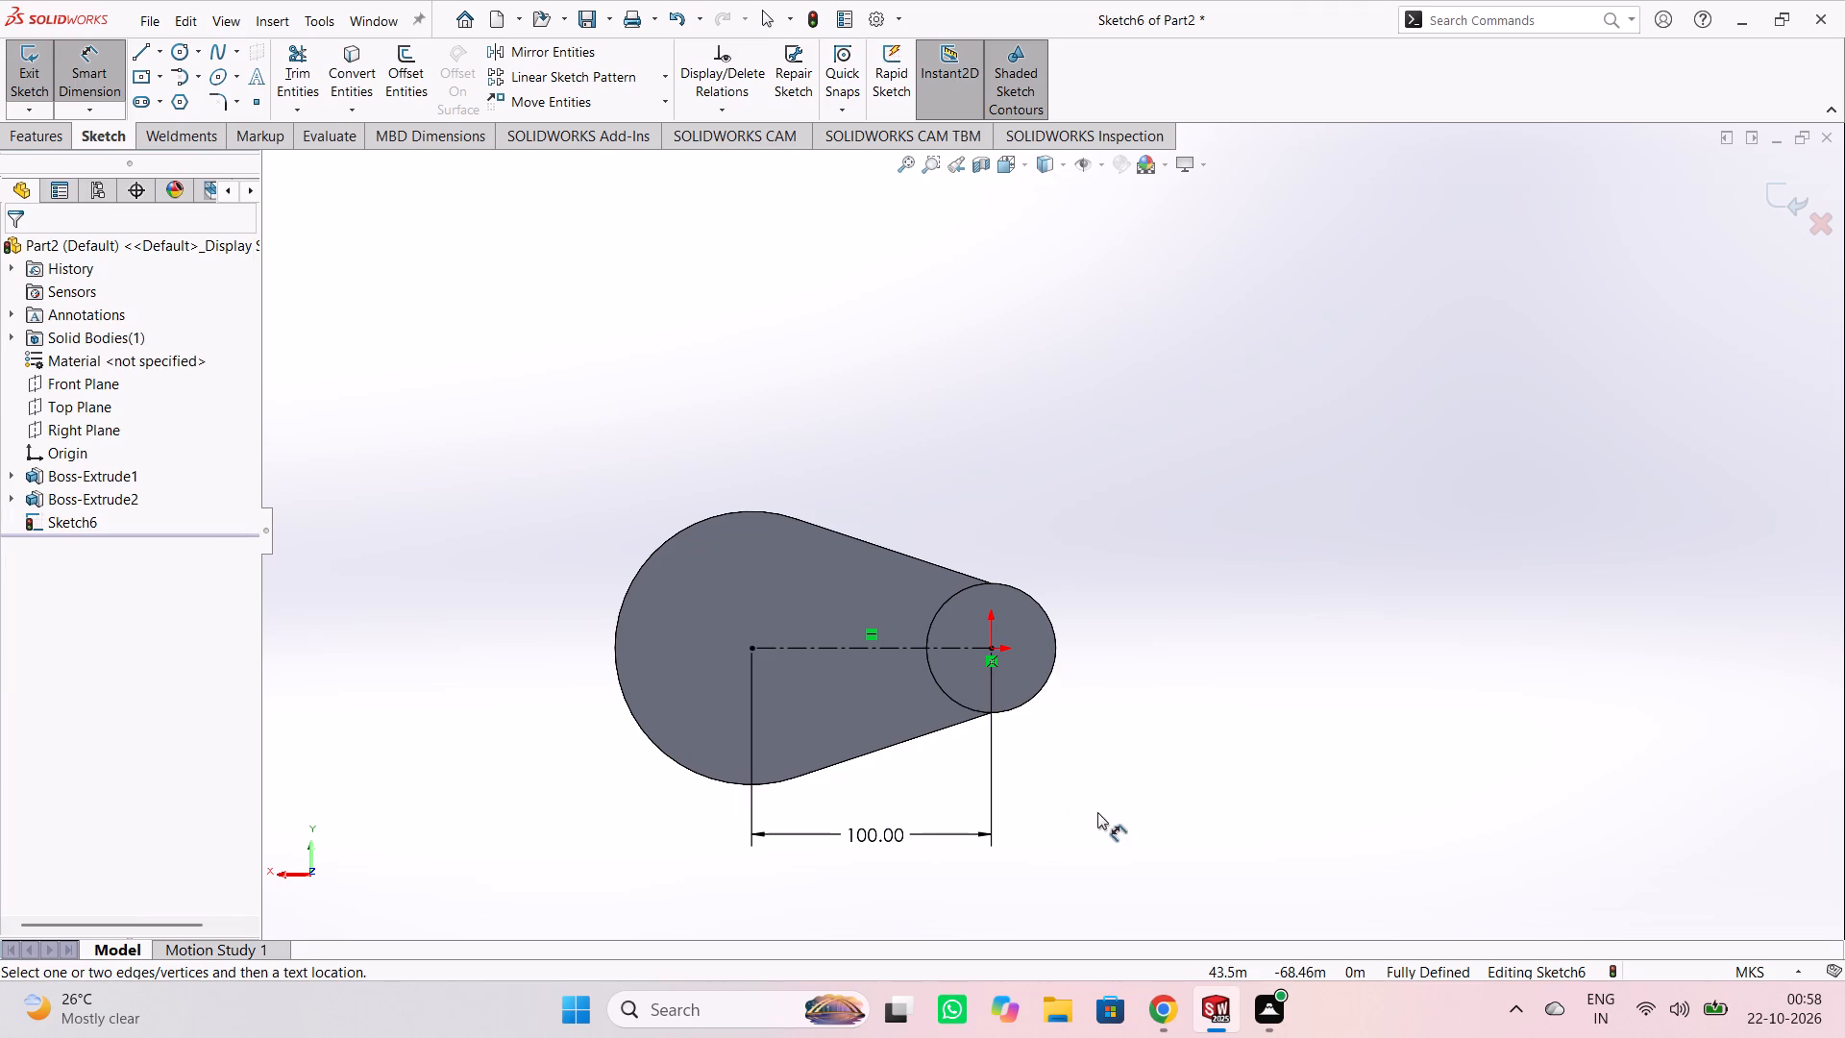
{"action": "scroll", "coordinate": [1146, 793], "scroll_direction": "down", "scroll_amount": 1}
{"action": "scroll", "coordinate": [1151, 789], "scroll_direction": "up", "scroll_amount": 2}
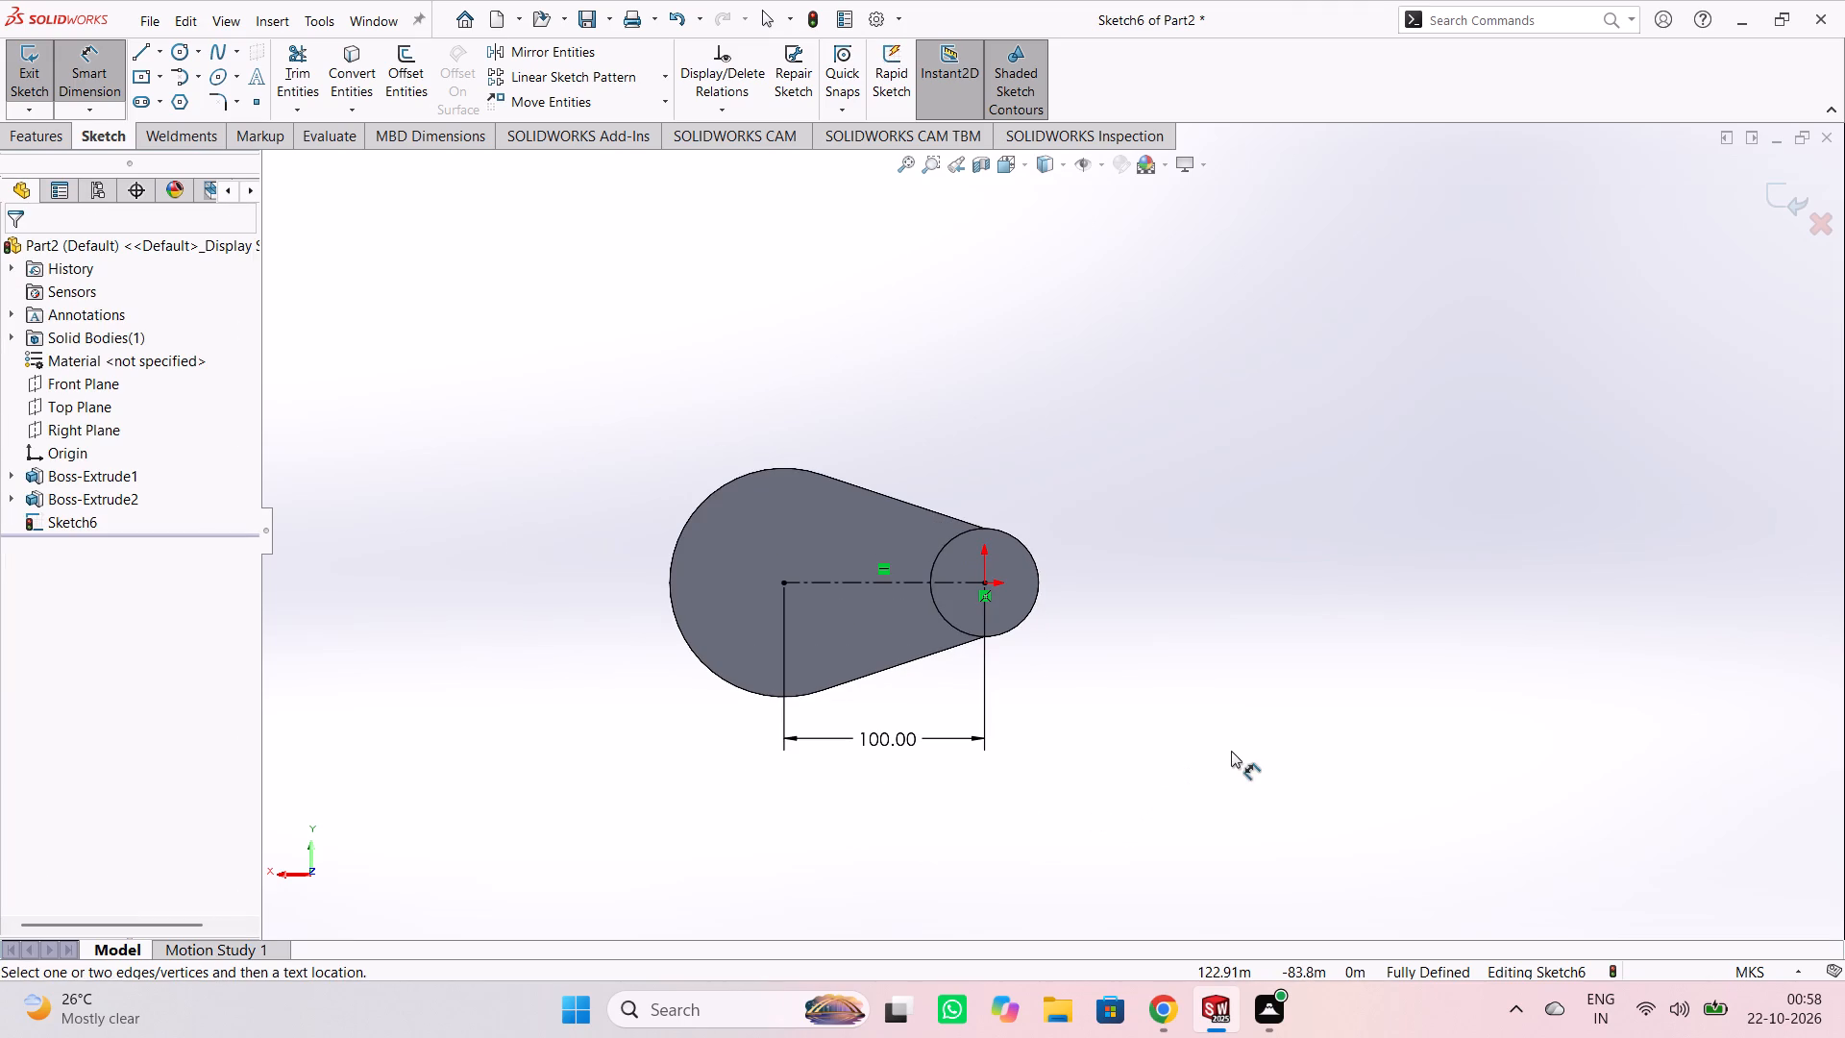
{"action": "key", "text": "Escape"}
{"action": "scroll", "coordinate": [1276, 748], "scroll_direction": "down", "scroll_amount": 1}
{"action": "scroll", "coordinate": [1276, 748], "scroll_direction": "up", "scroll_amount": 1}
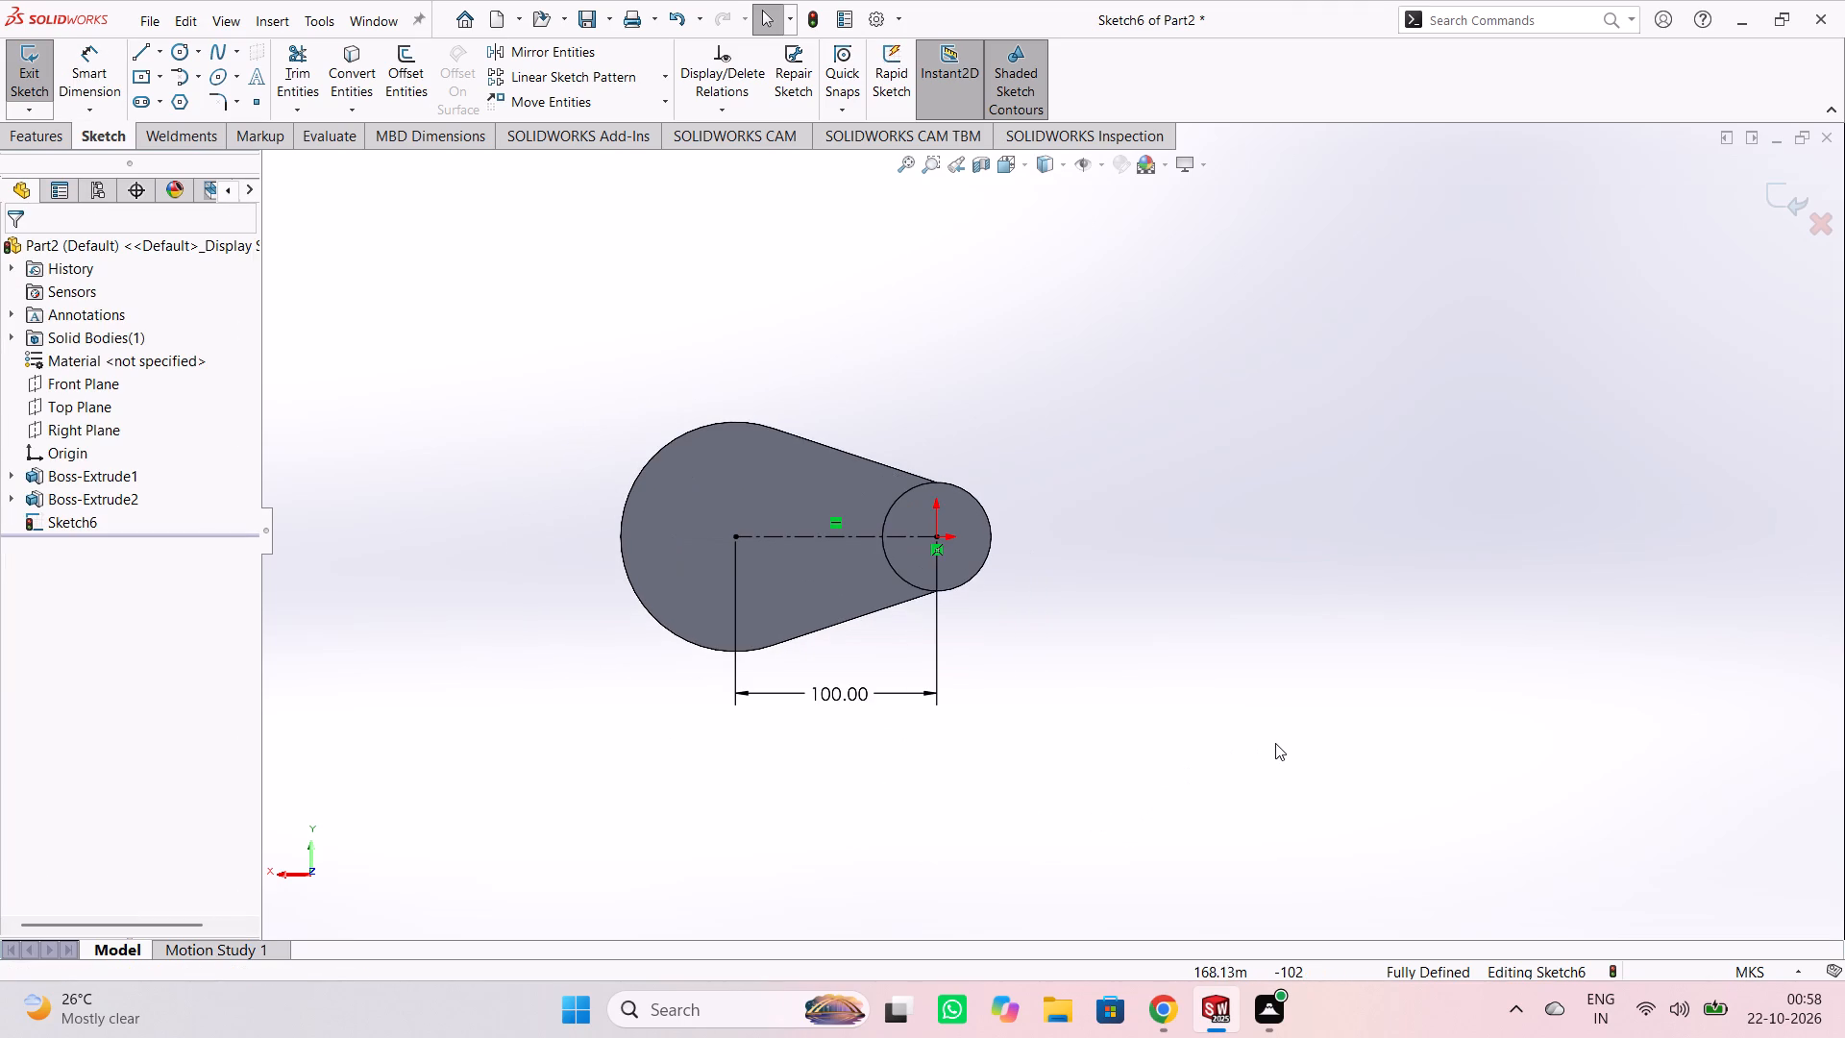
Sketch a centre rectangle about 79 m by 36 m, centred on the centreline's end in the plate's large rounded end.
{"action": "scroll", "coordinate": [1303, 726], "scroll_direction": "down", "scroll_amount": 1}
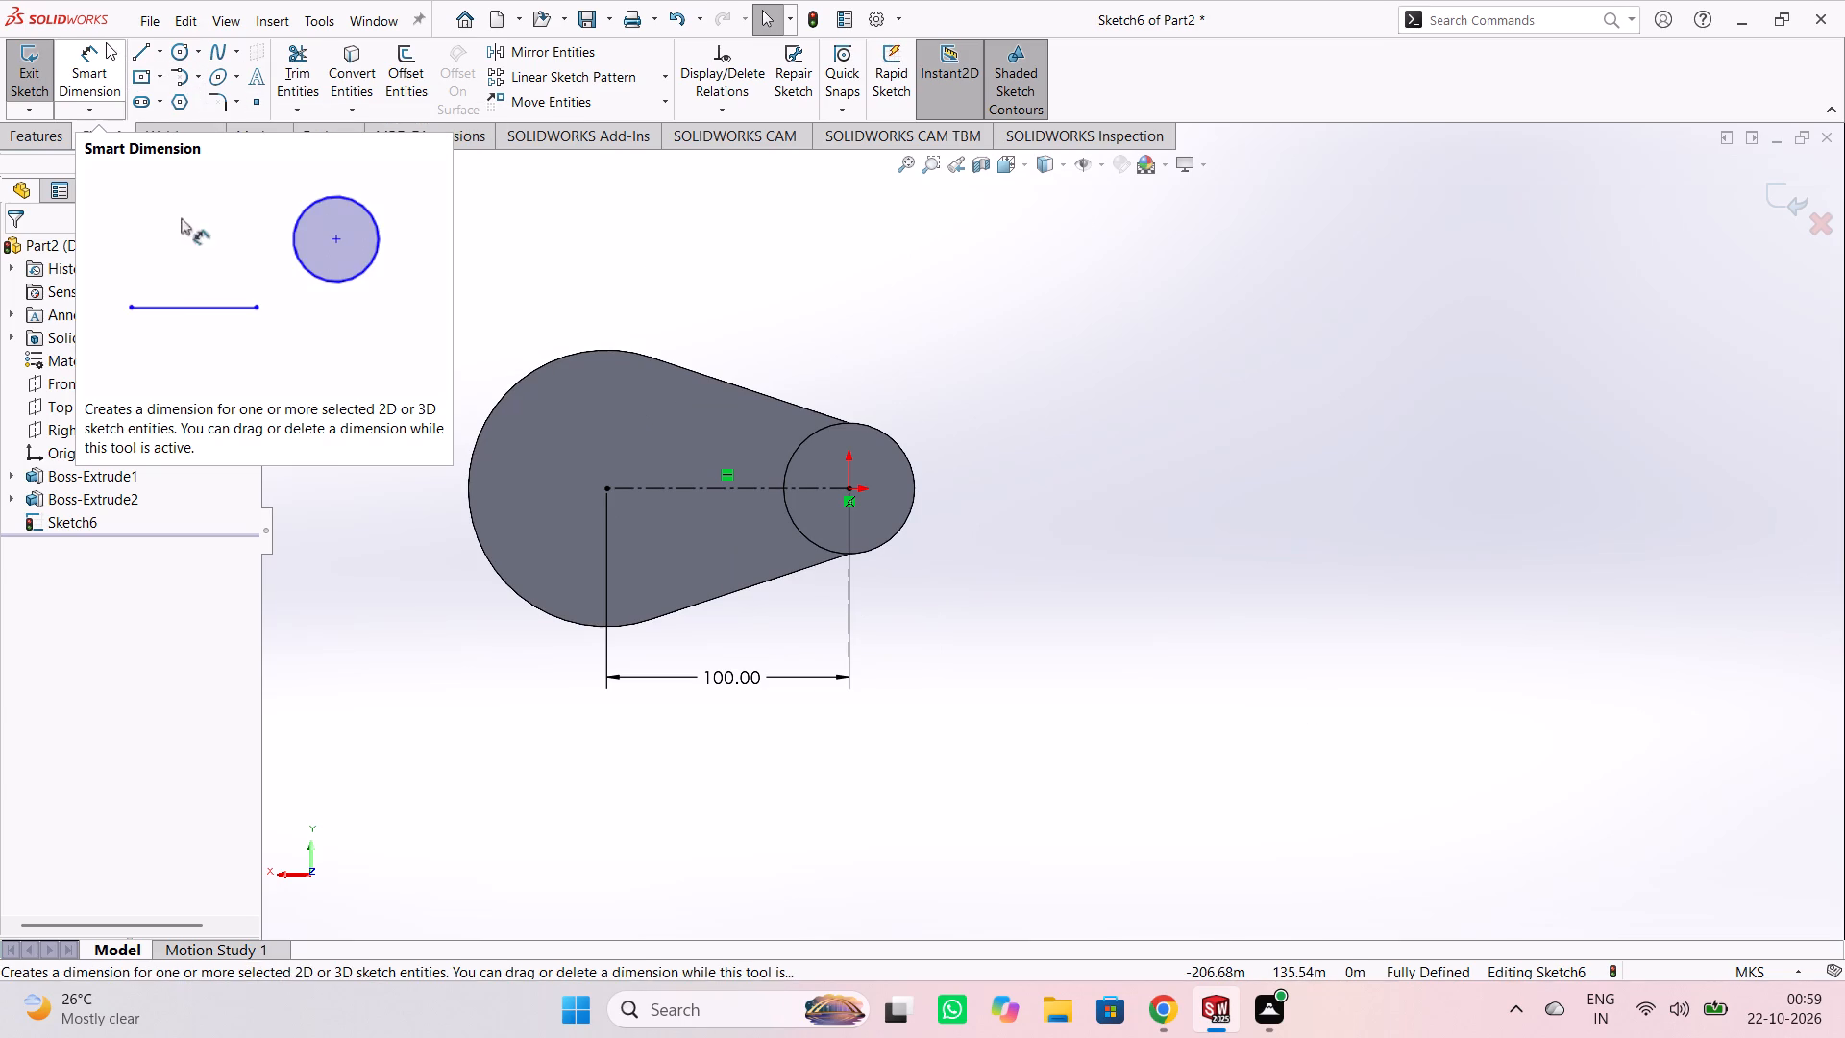
{"action": "left_click", "coordinate": [145, 48]}
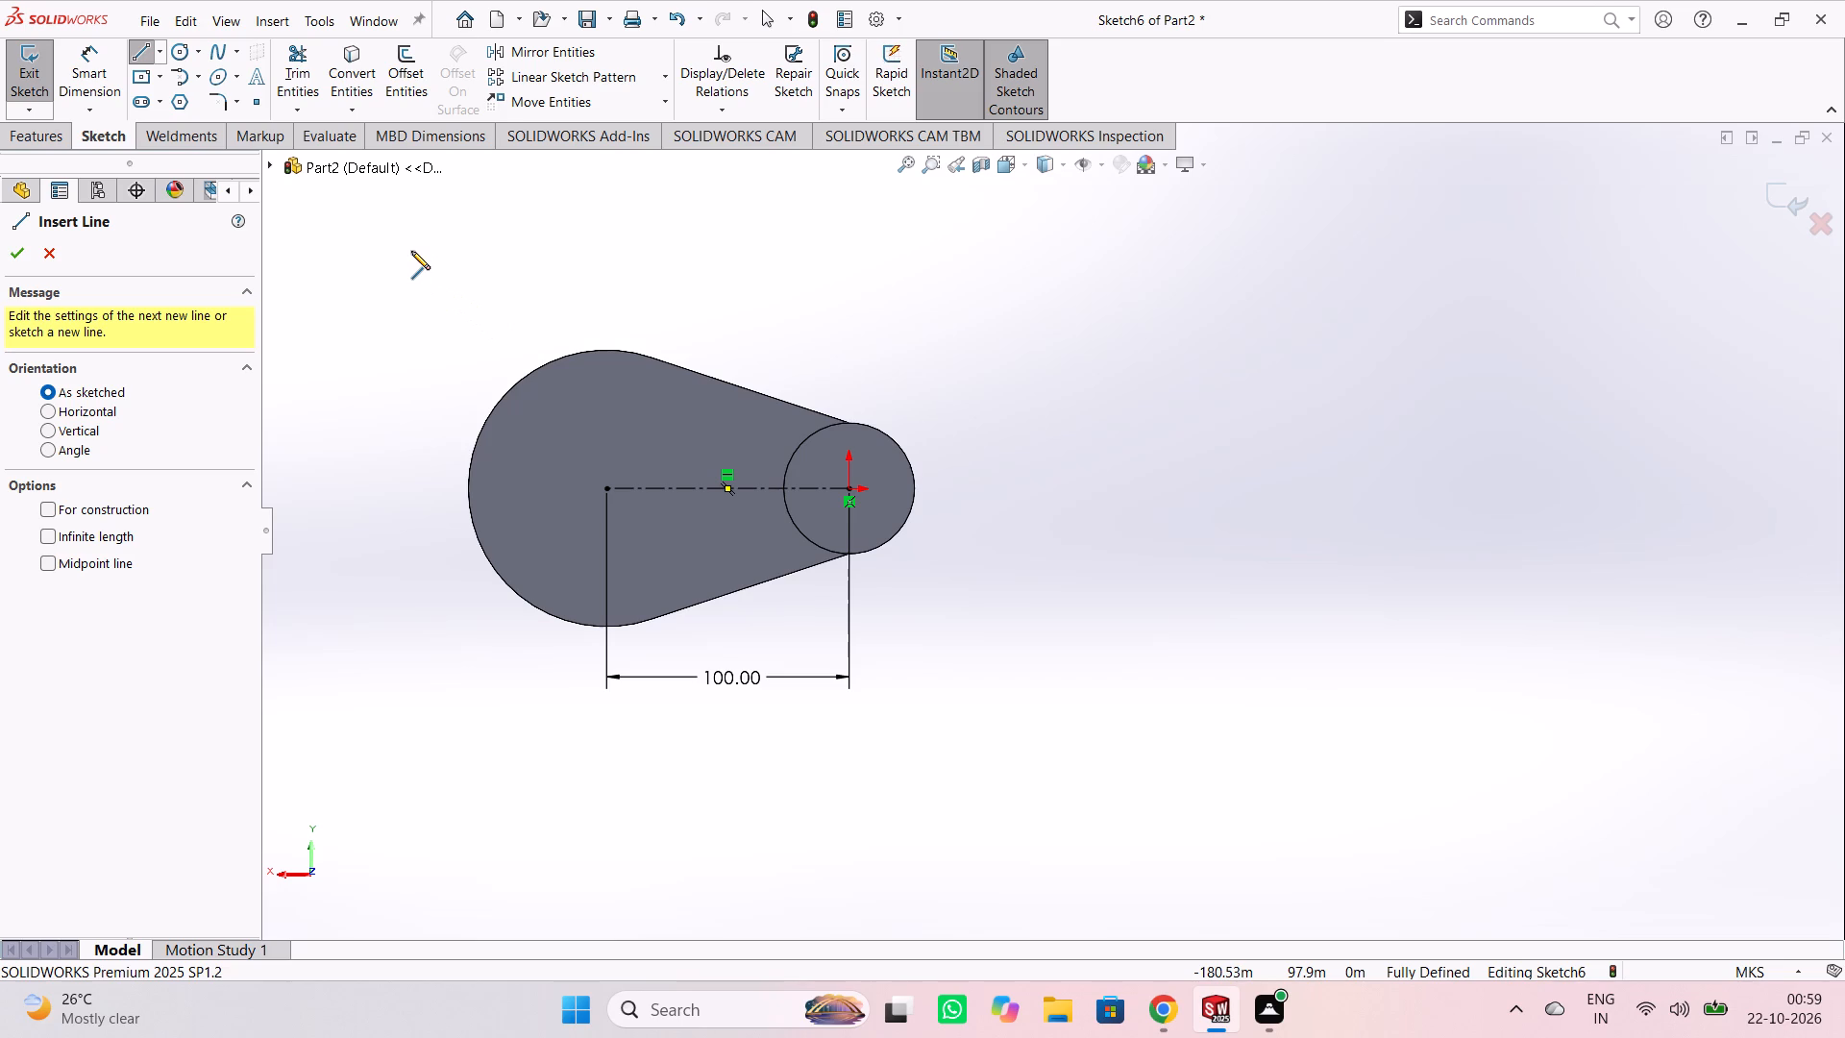
{"action": "key", "text": "Escape"}
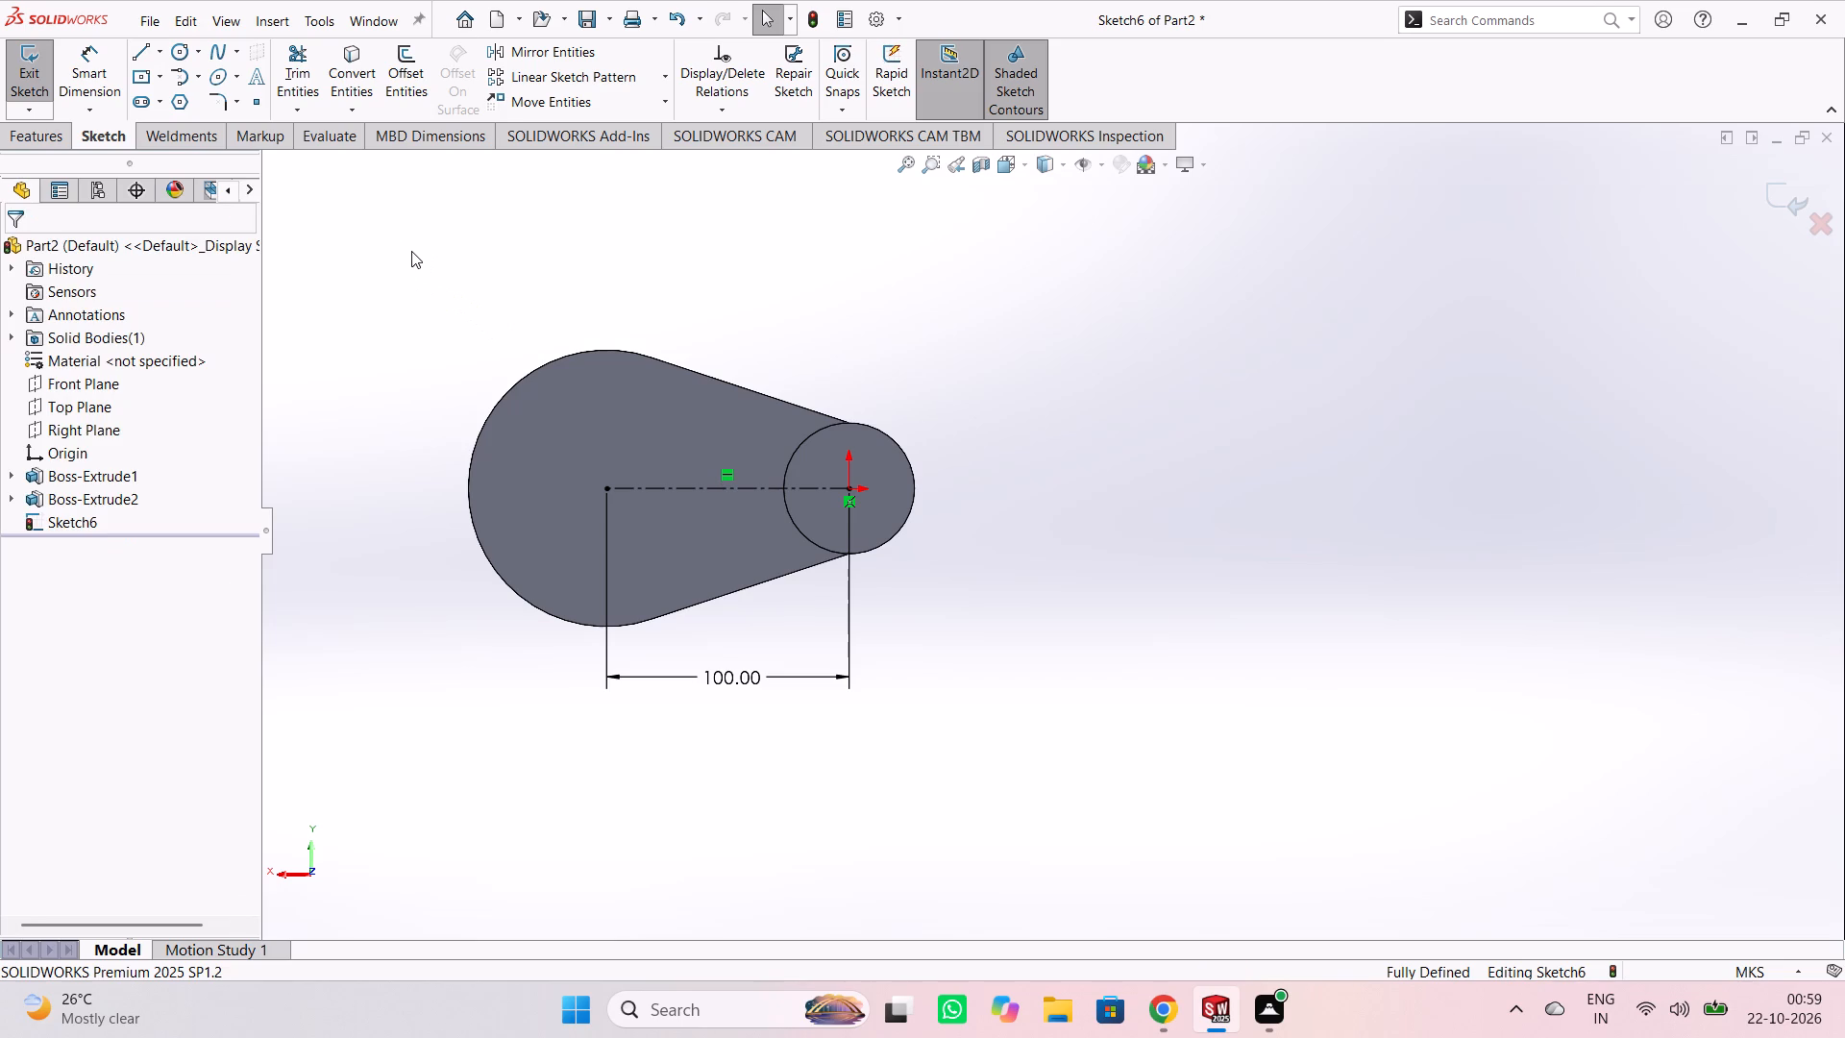
{"action": "left_click", "coordinate": [157, 70]}
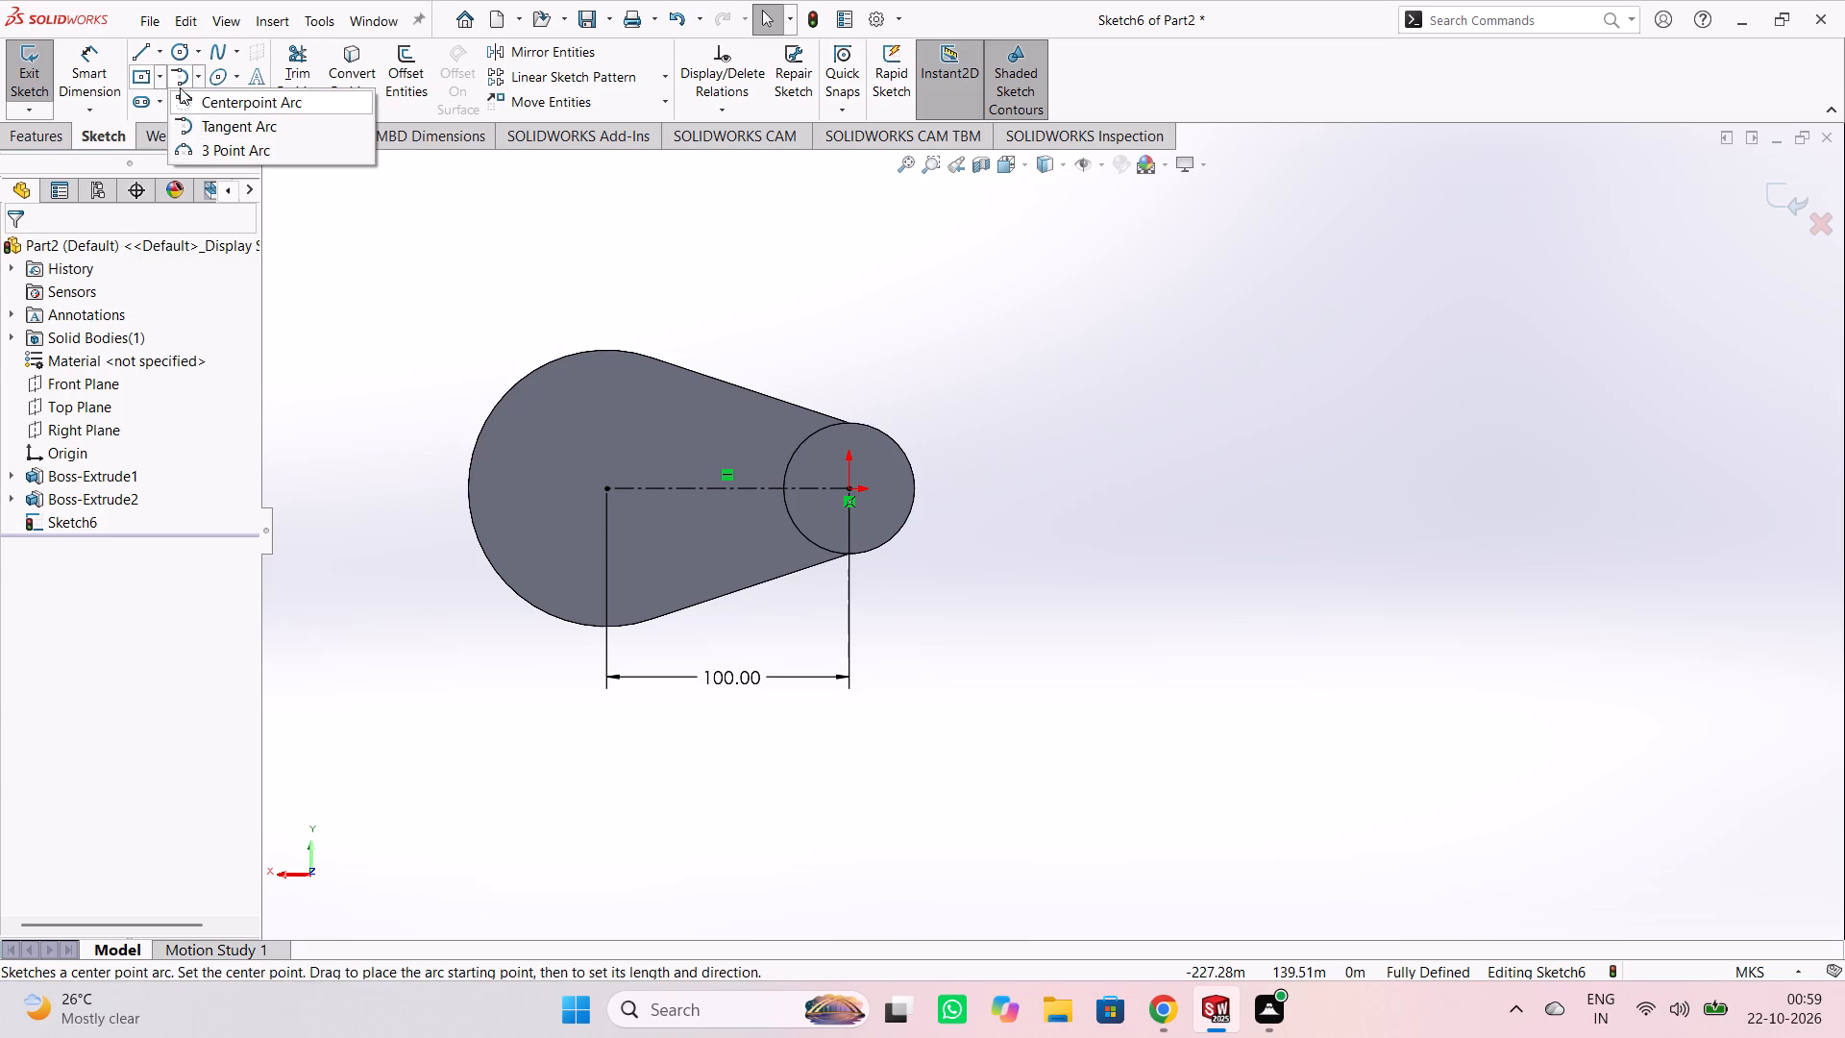
{"action": "left_click", "coordinate": [158, 81]}
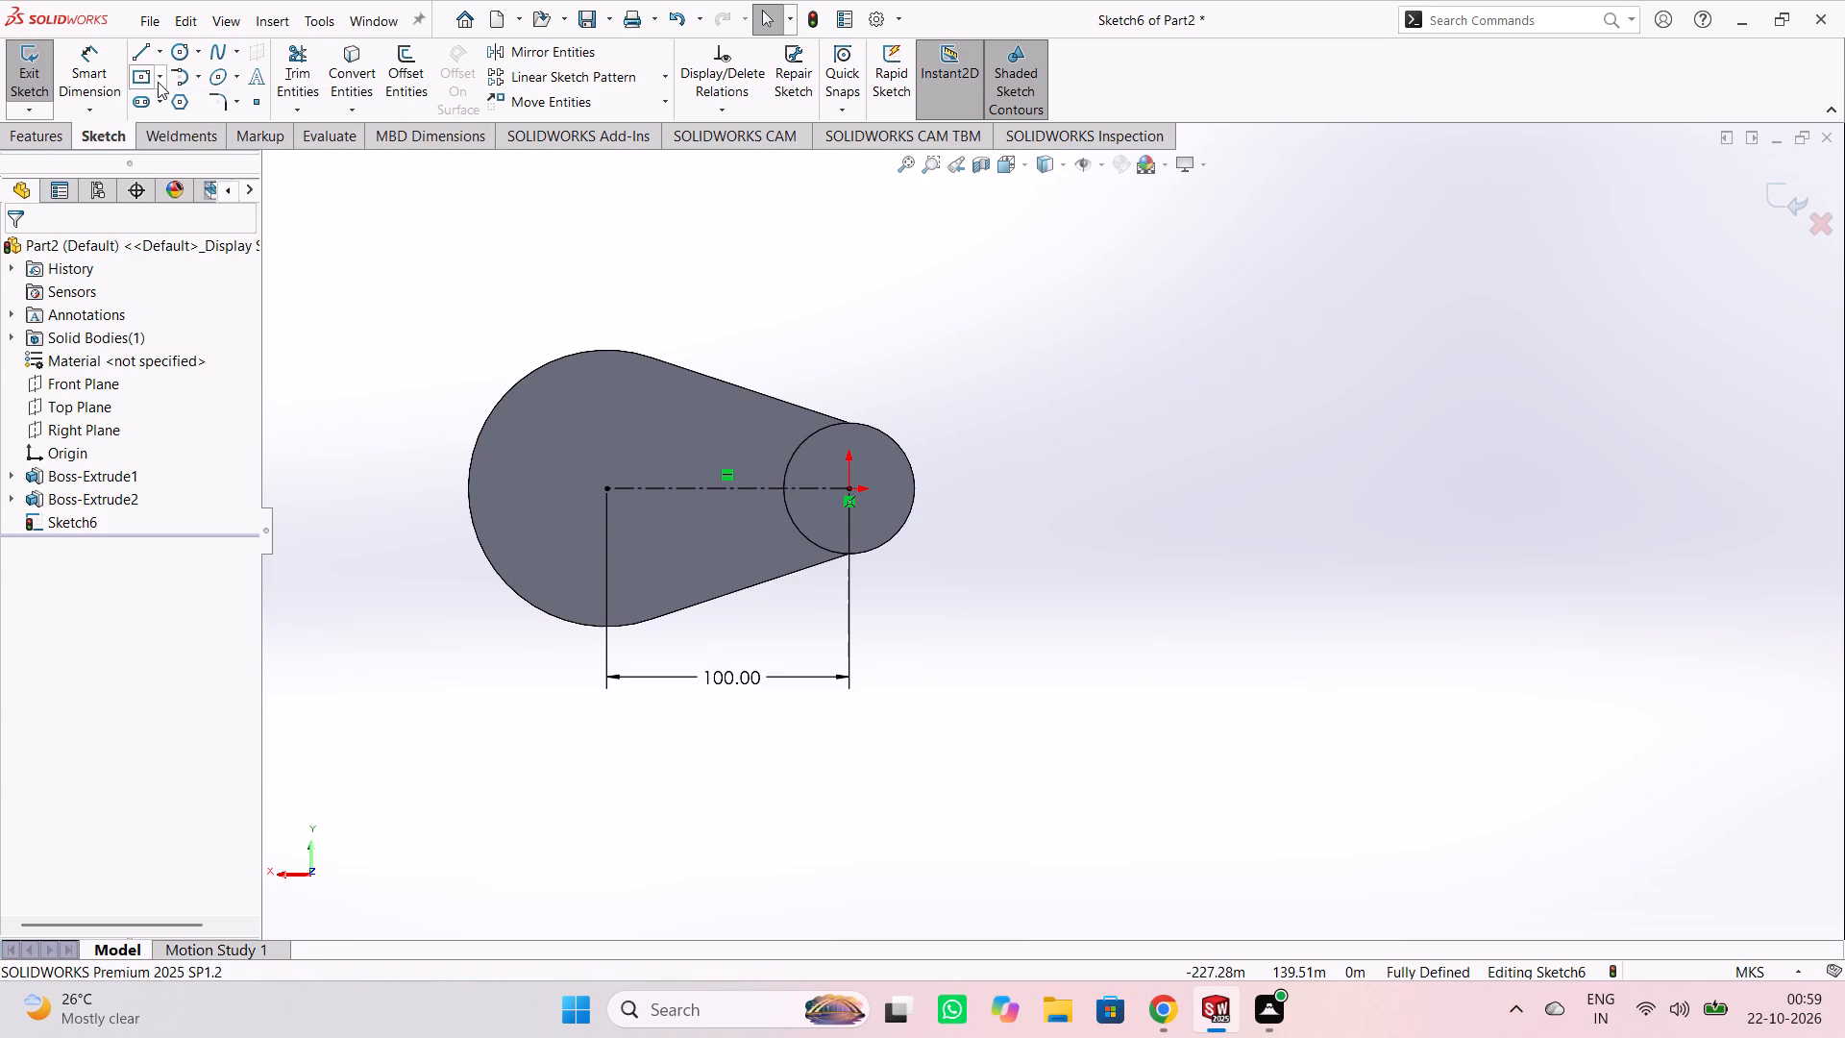
{"action": "left_click", "coordinate": [159, 82]}
{"action": "left_click", "coordinate": [170, 119]}
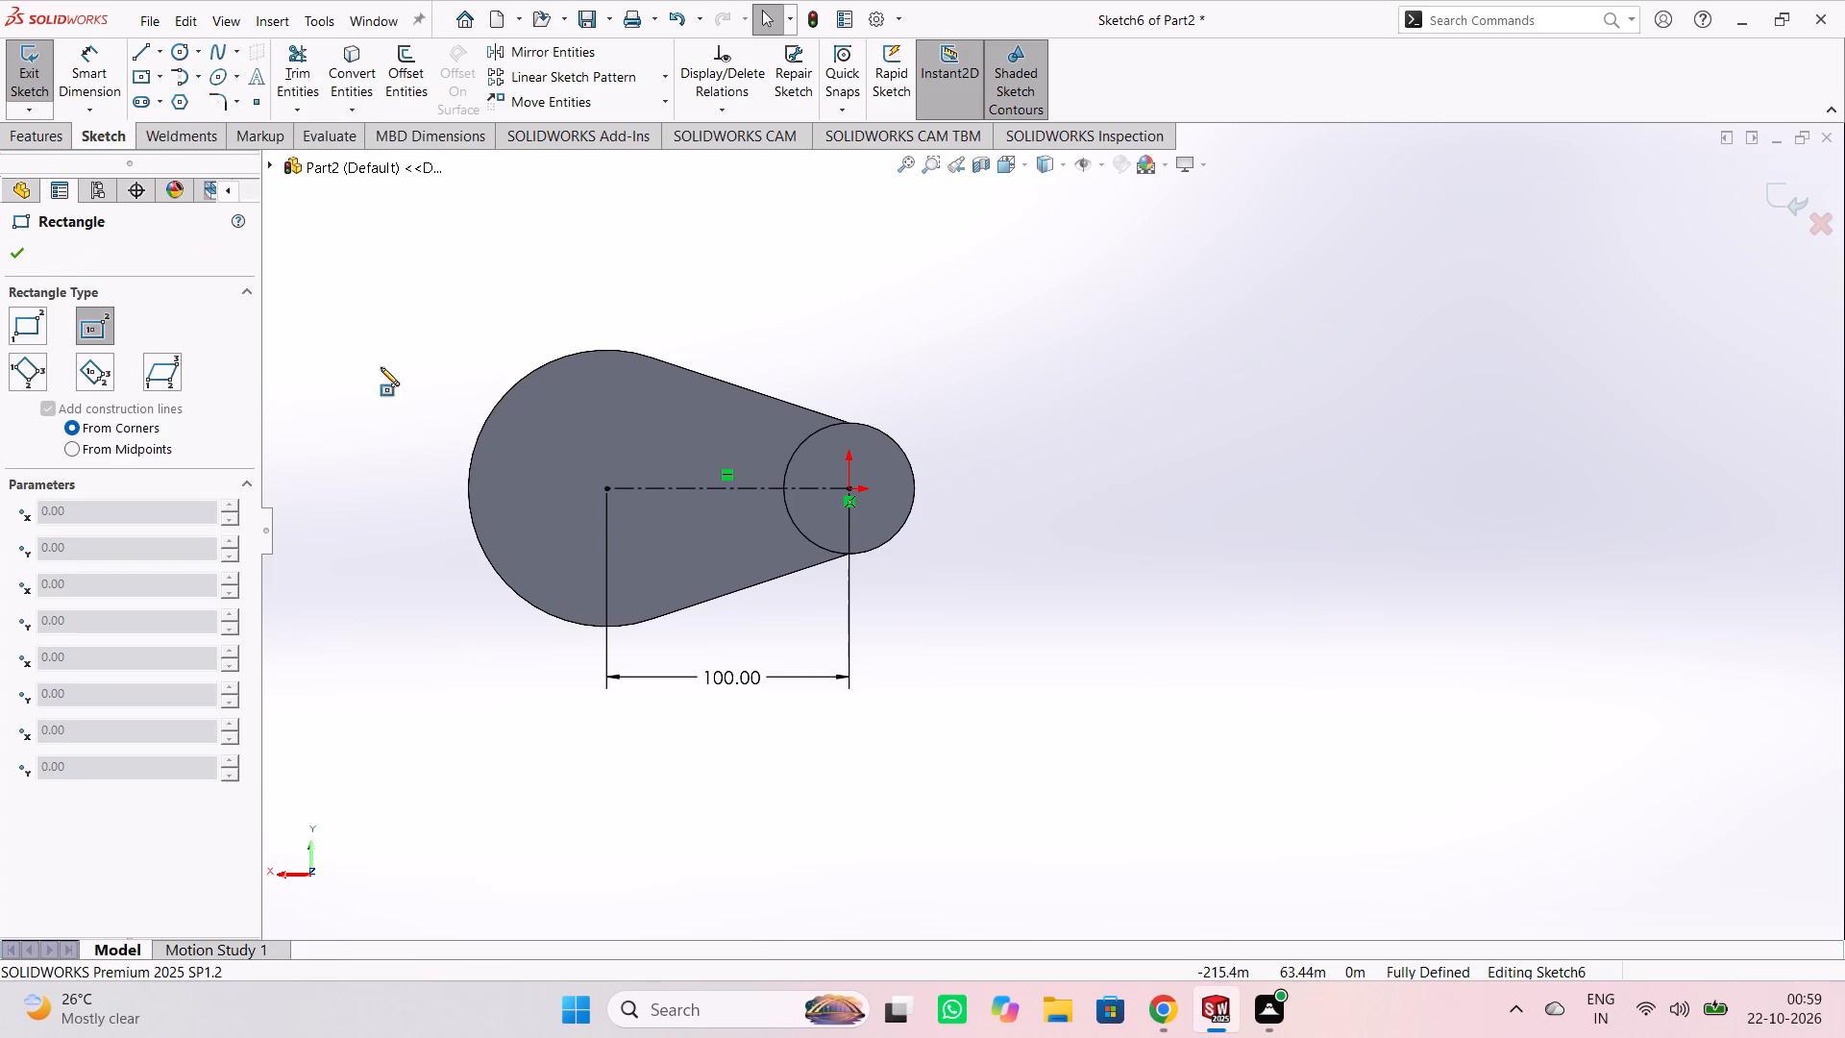
{"action": "left_click", "coordinate": [605, 490]}
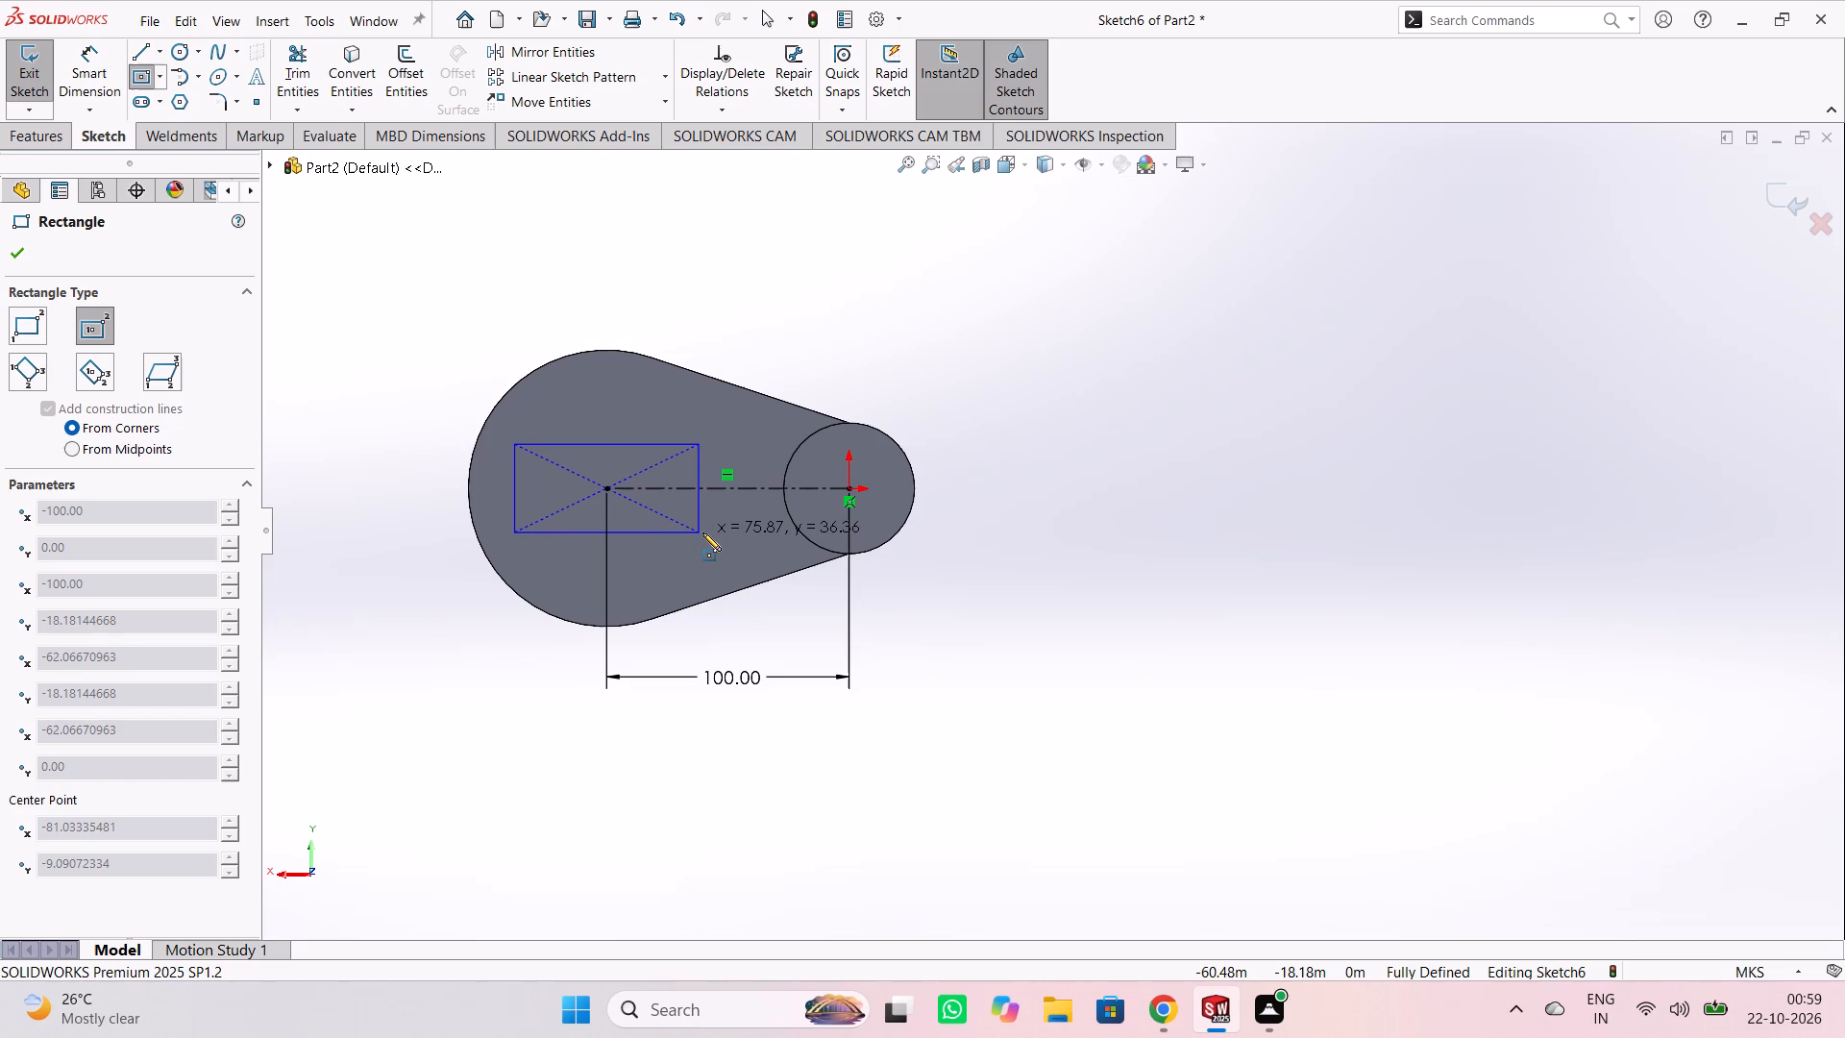
{"action": "left_click", "coordinate": [702, 532]}
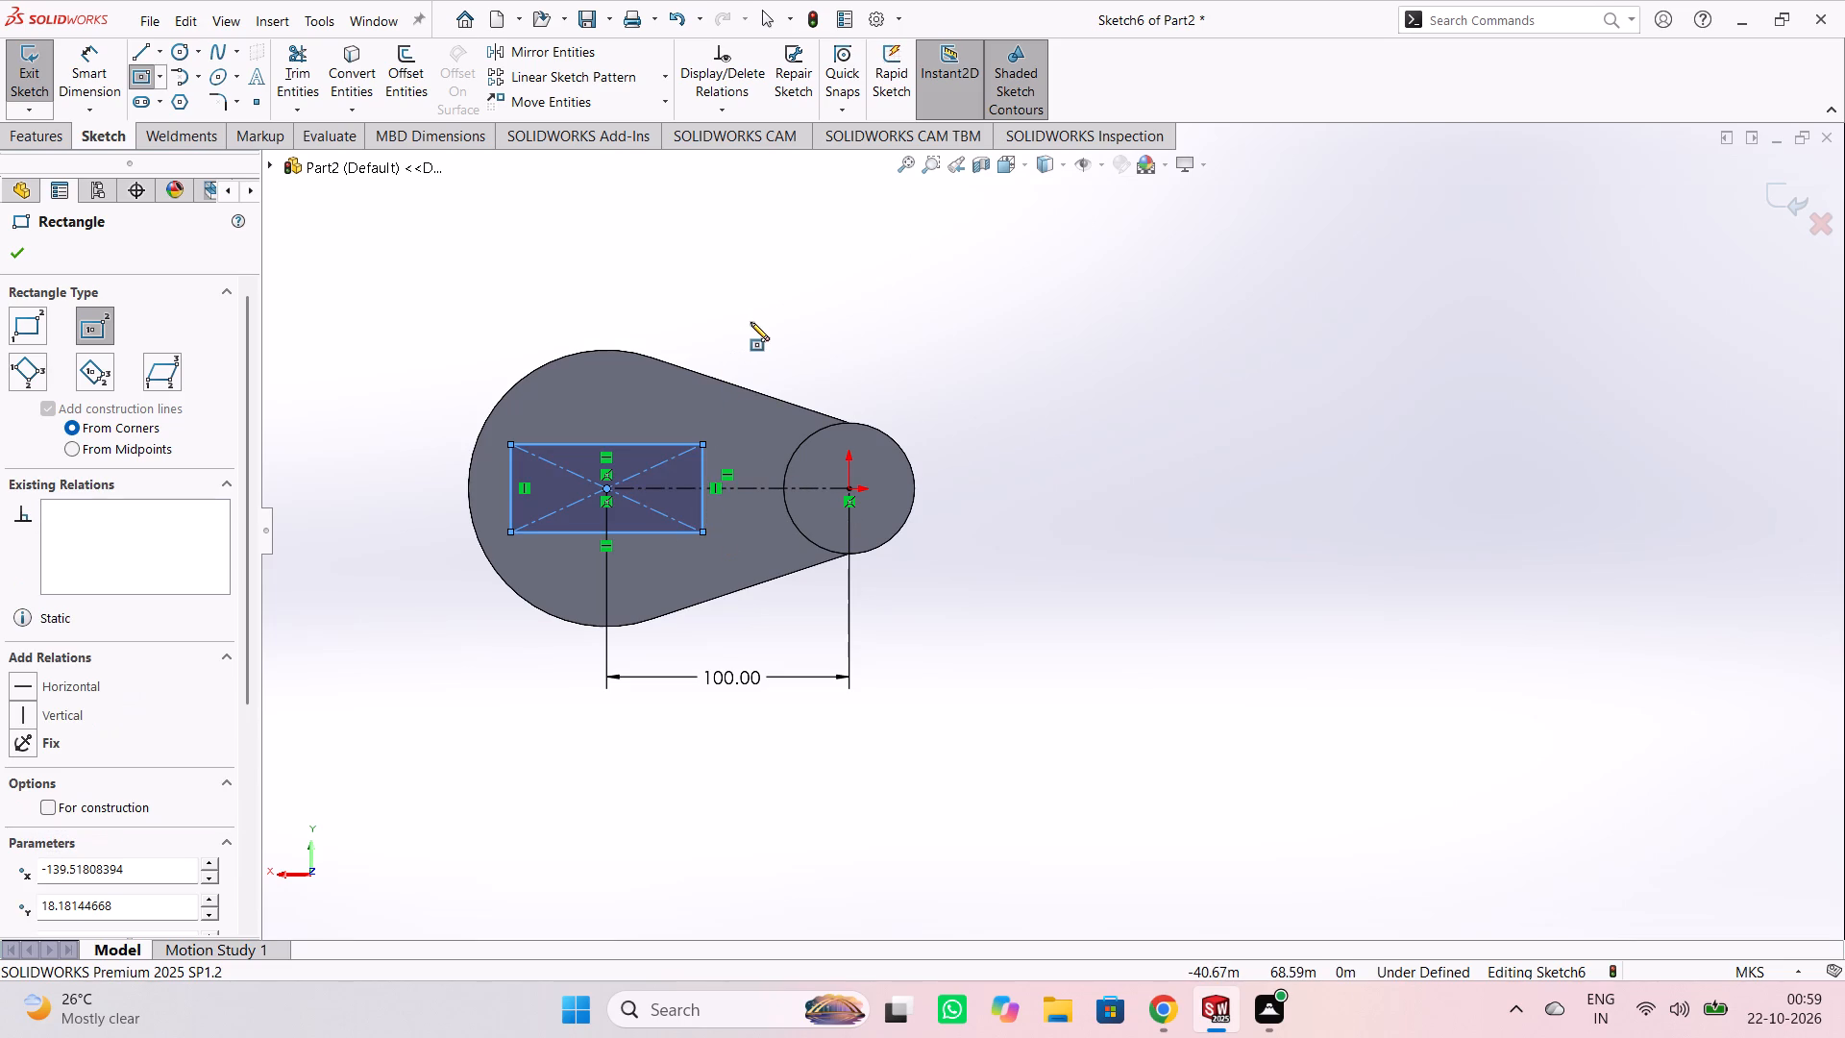
{"action": "key", "text": "Escape"}
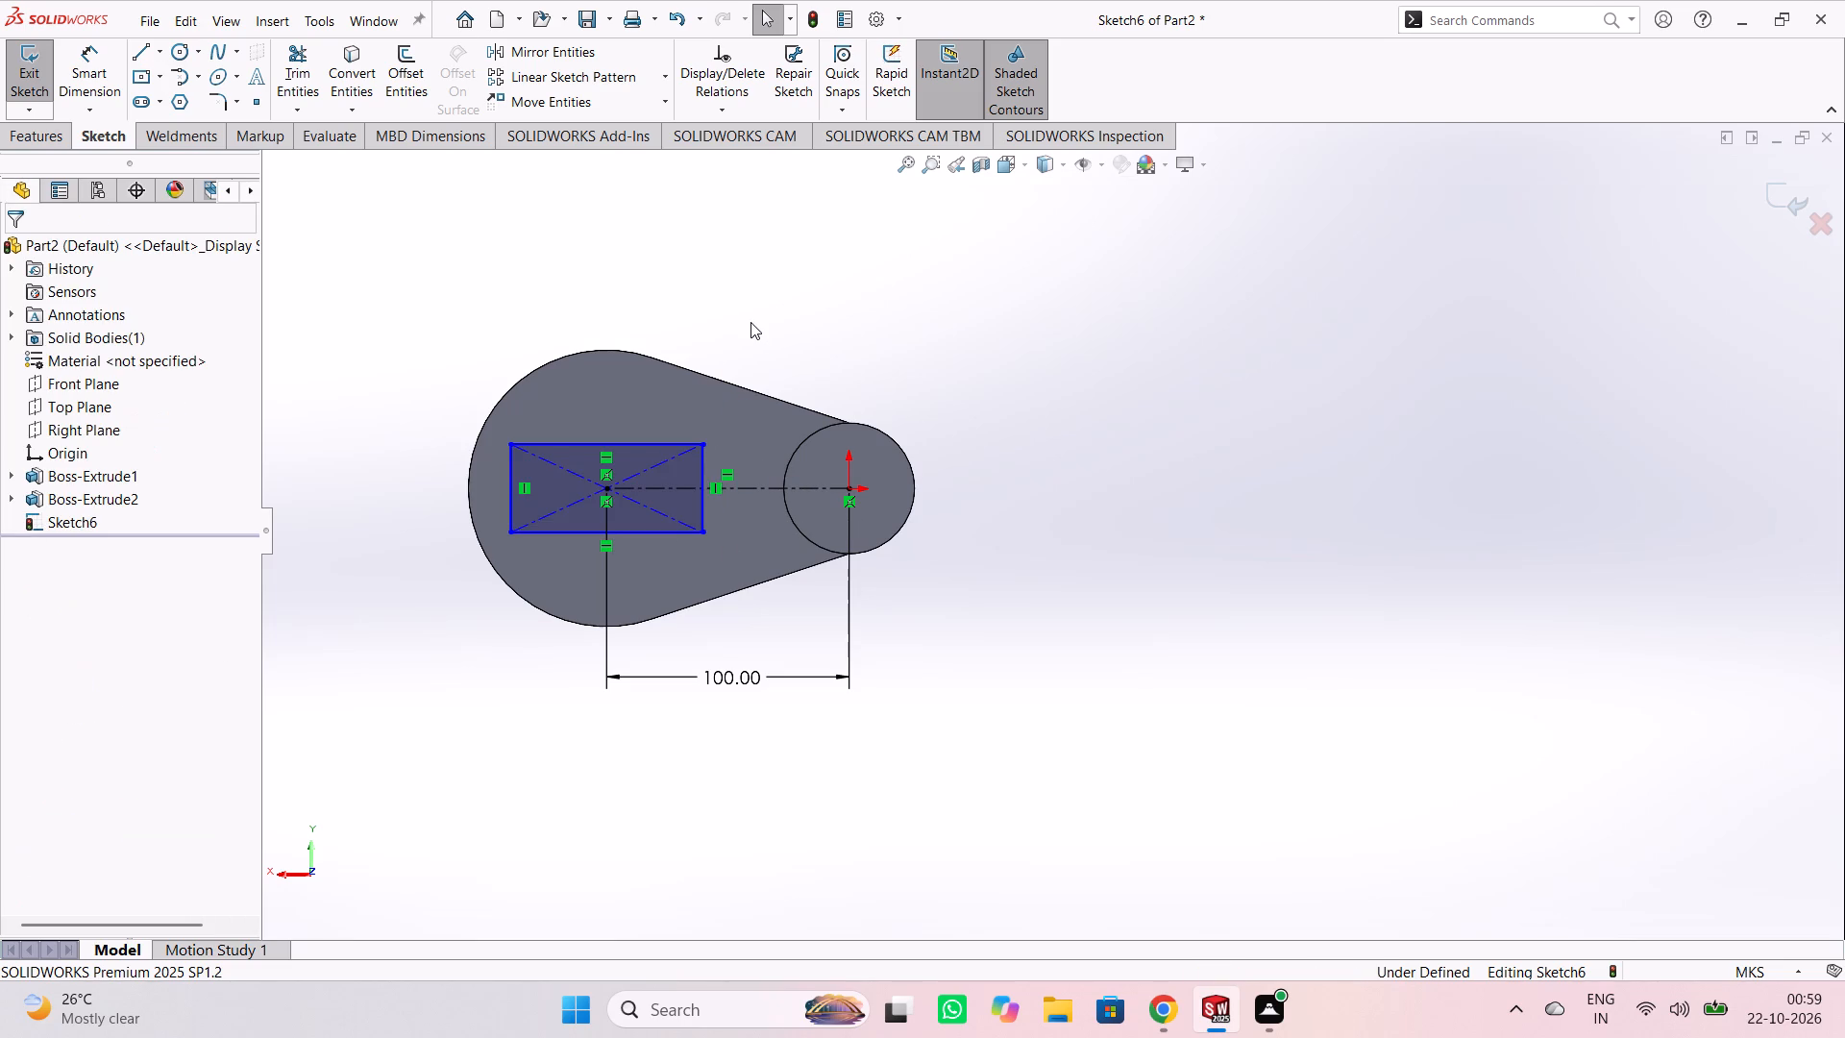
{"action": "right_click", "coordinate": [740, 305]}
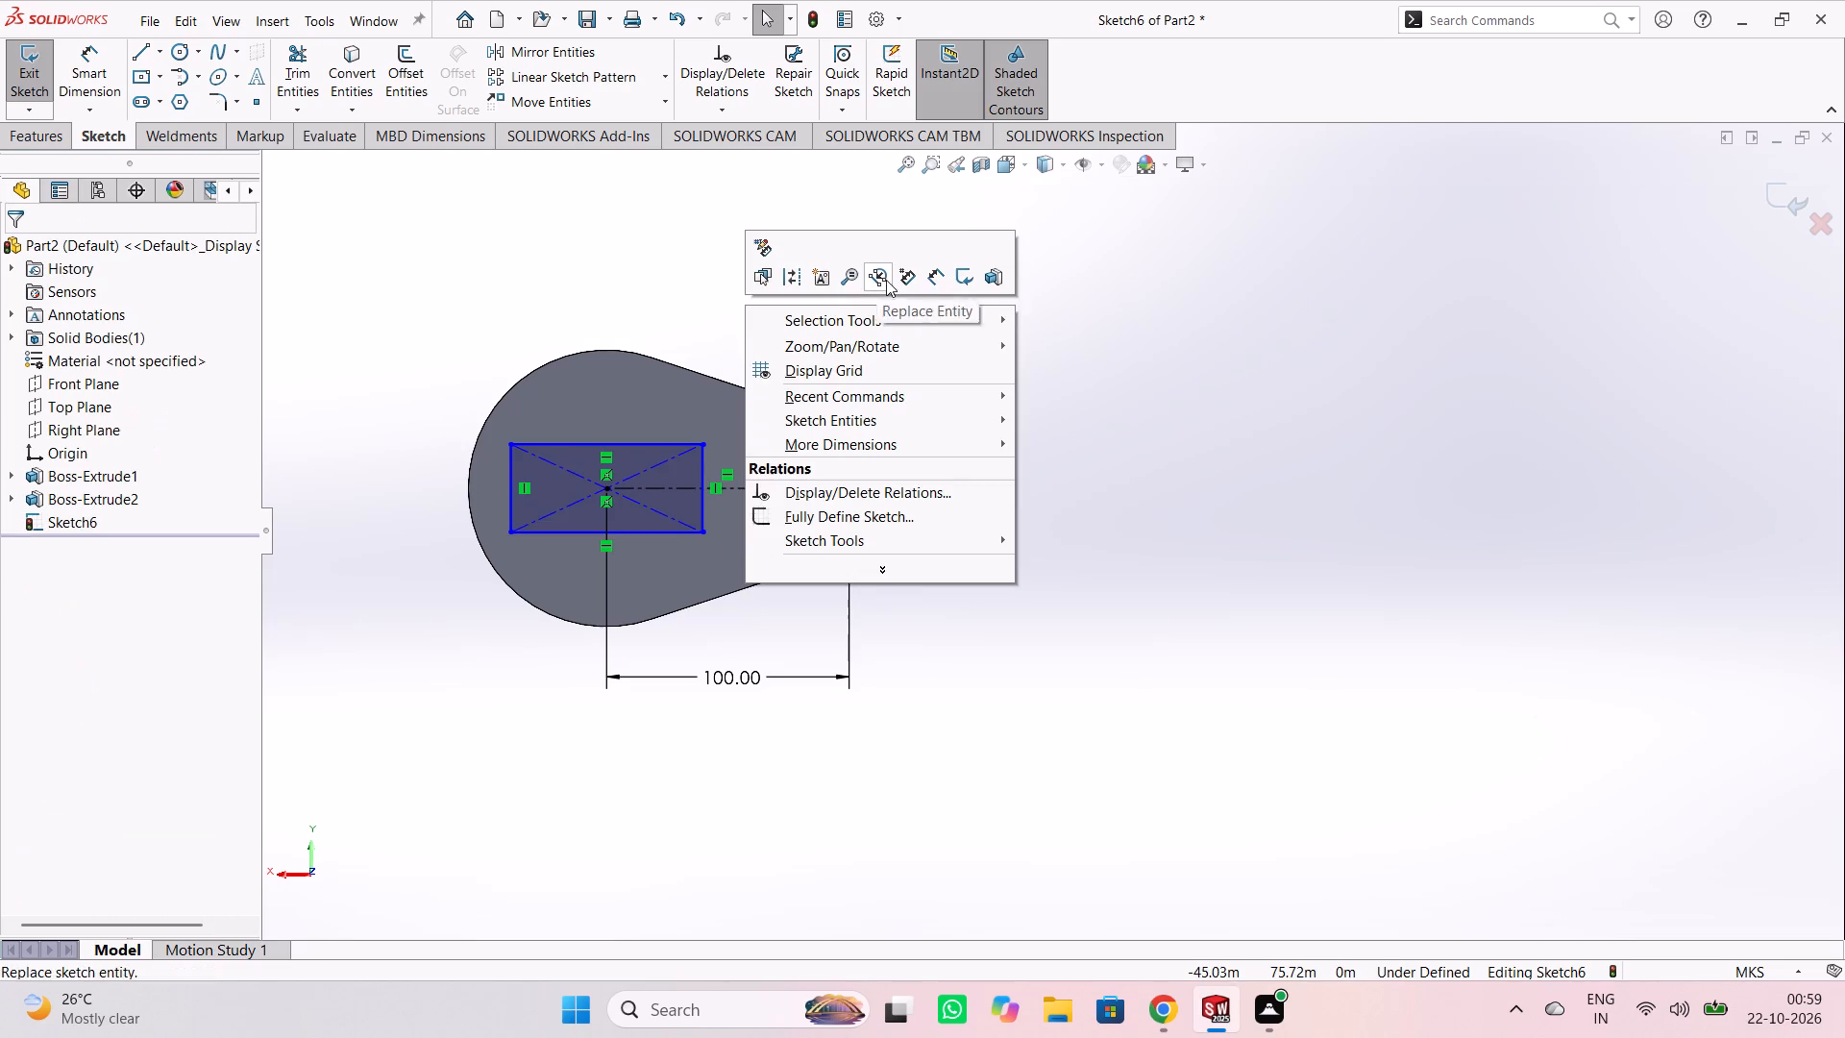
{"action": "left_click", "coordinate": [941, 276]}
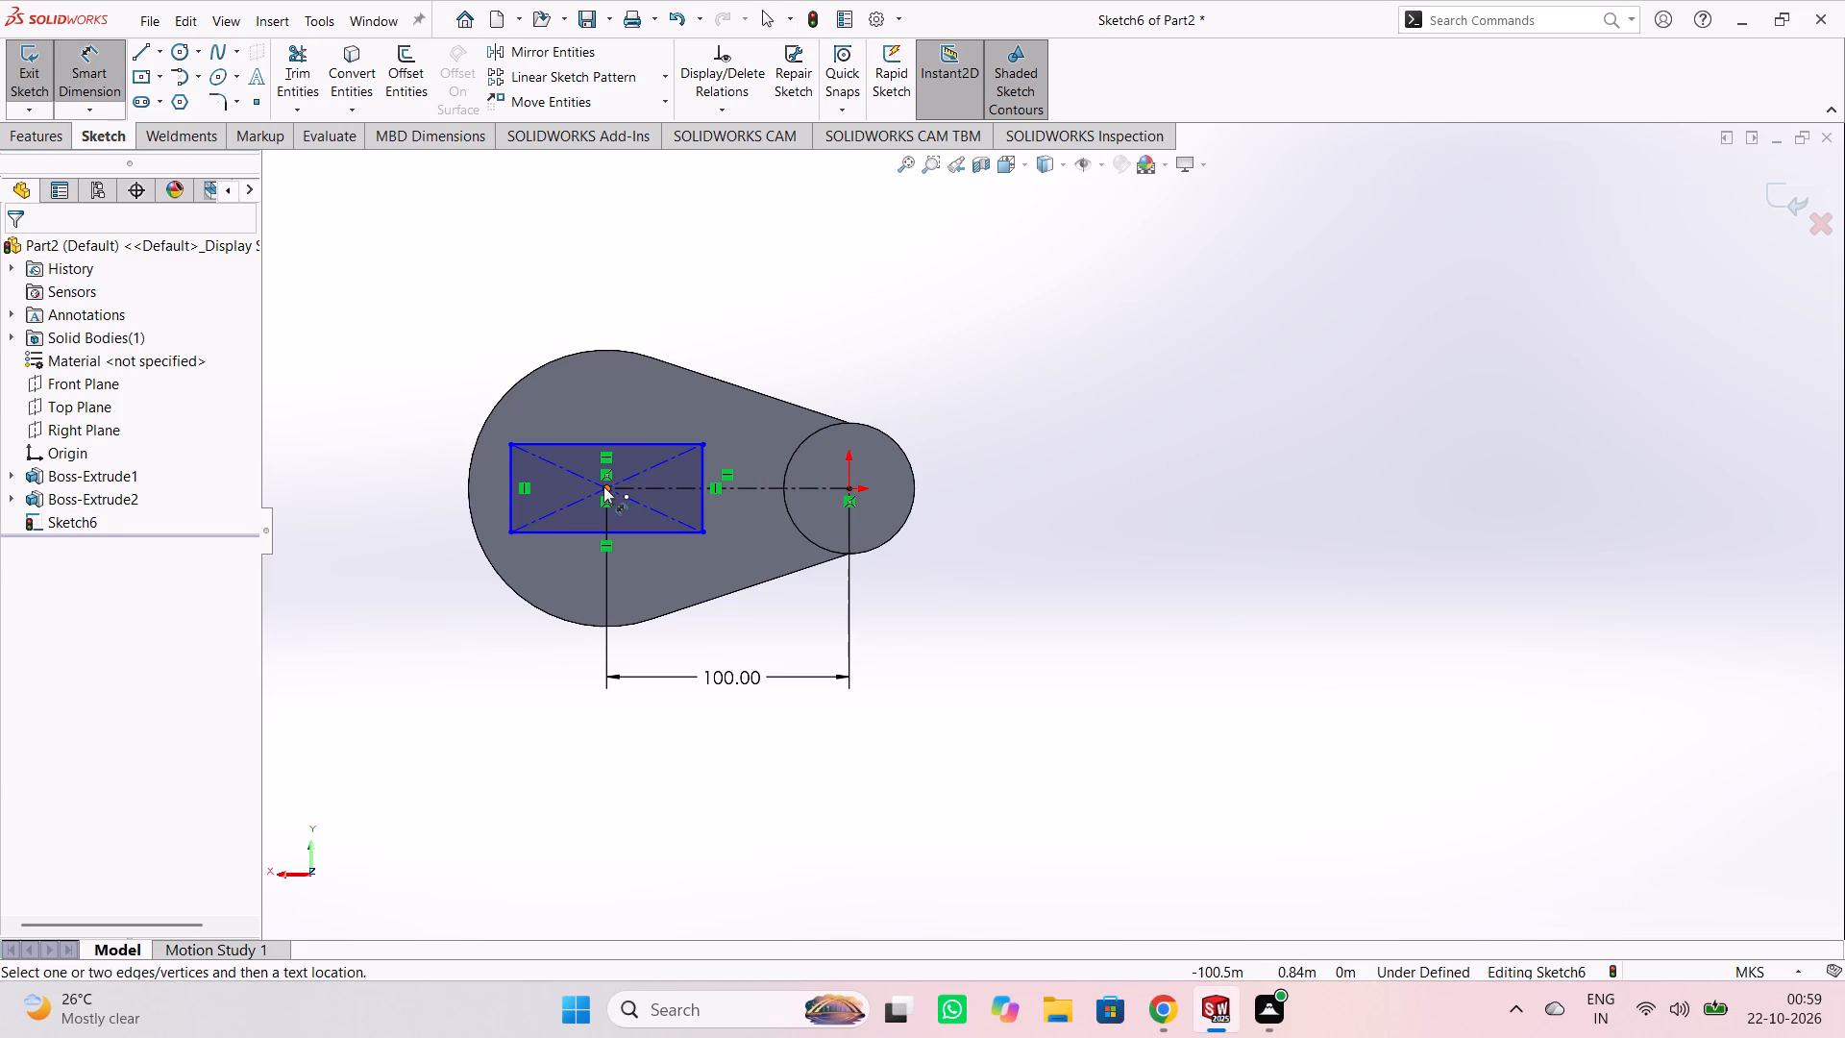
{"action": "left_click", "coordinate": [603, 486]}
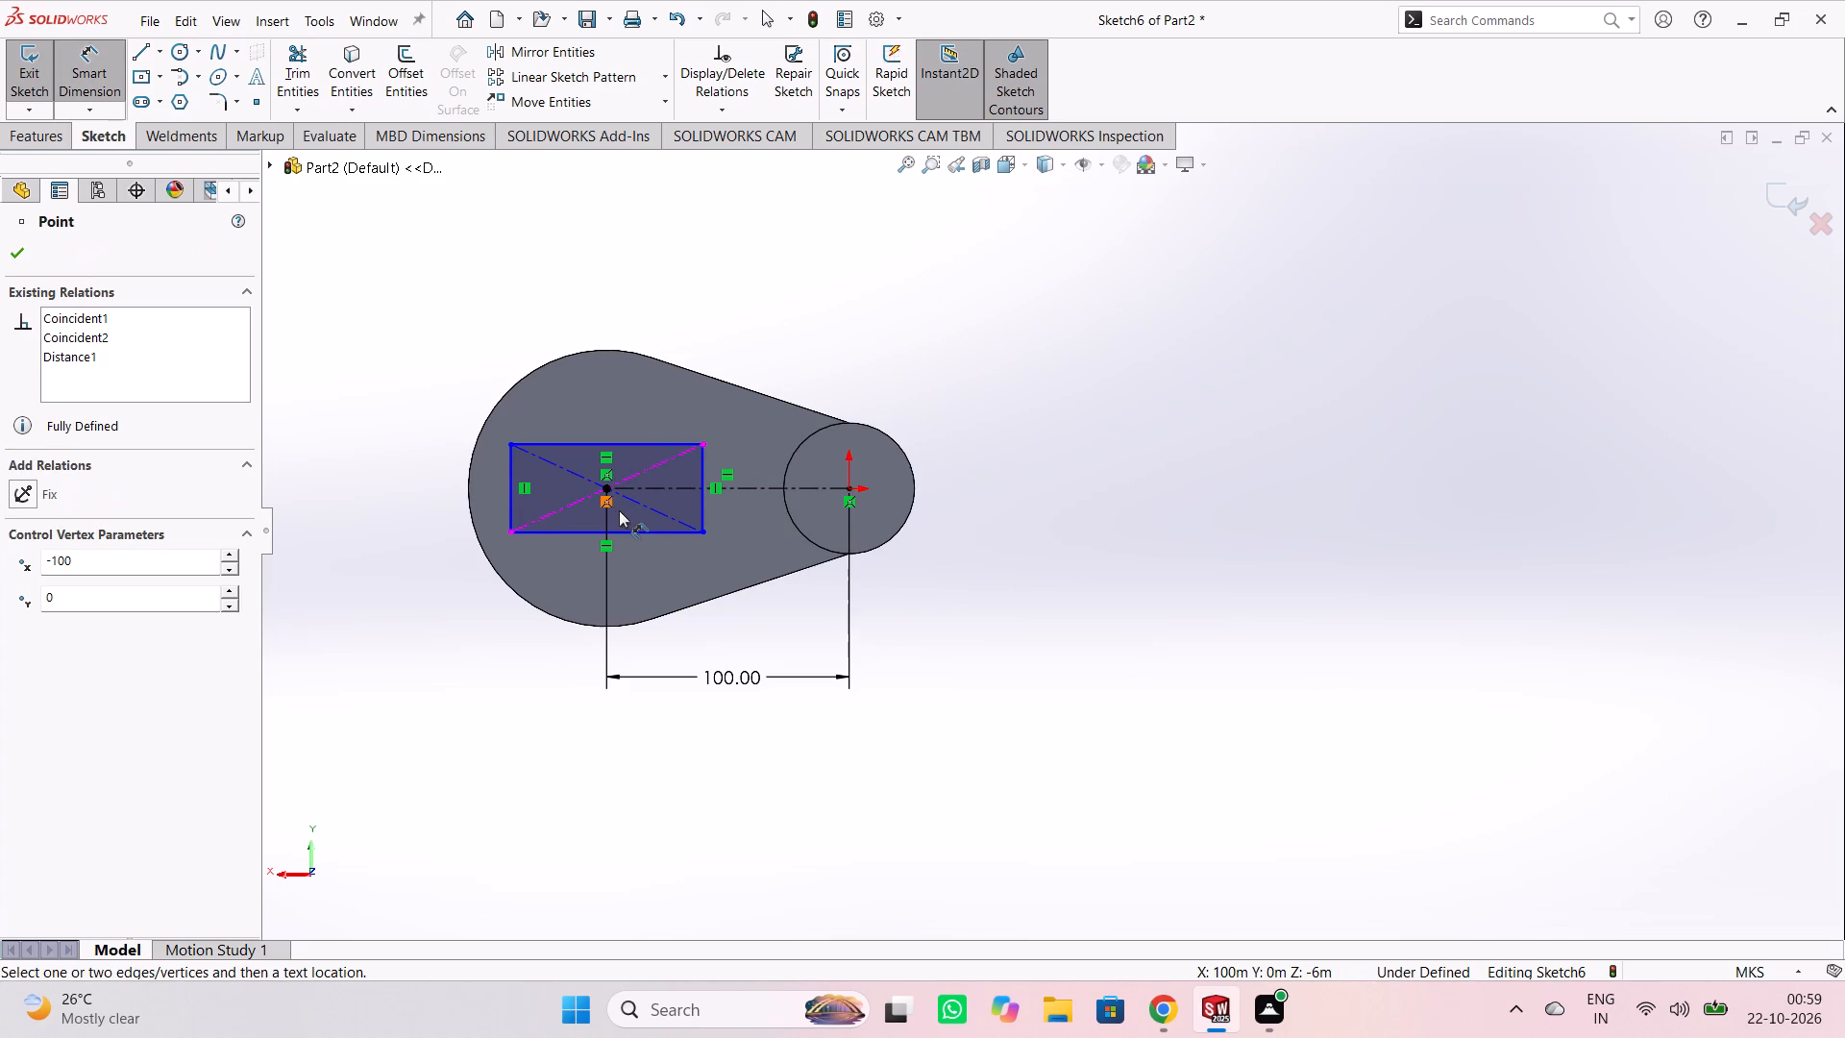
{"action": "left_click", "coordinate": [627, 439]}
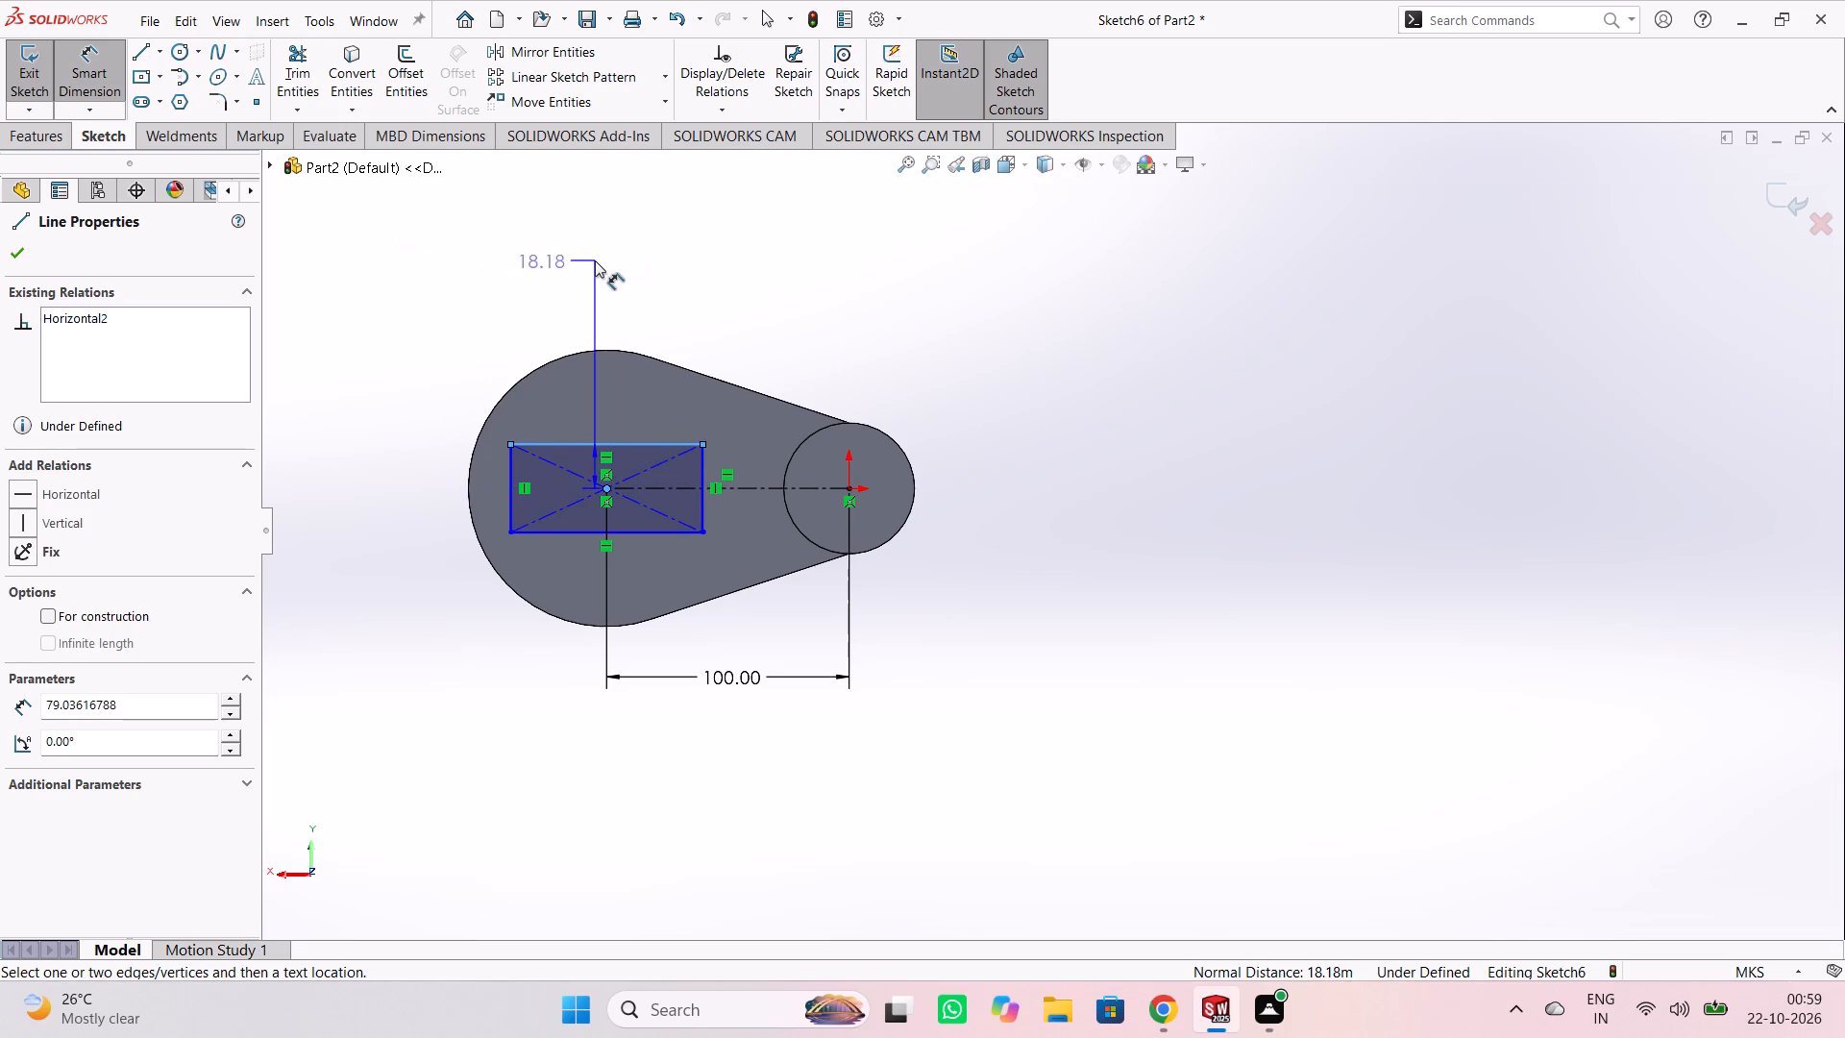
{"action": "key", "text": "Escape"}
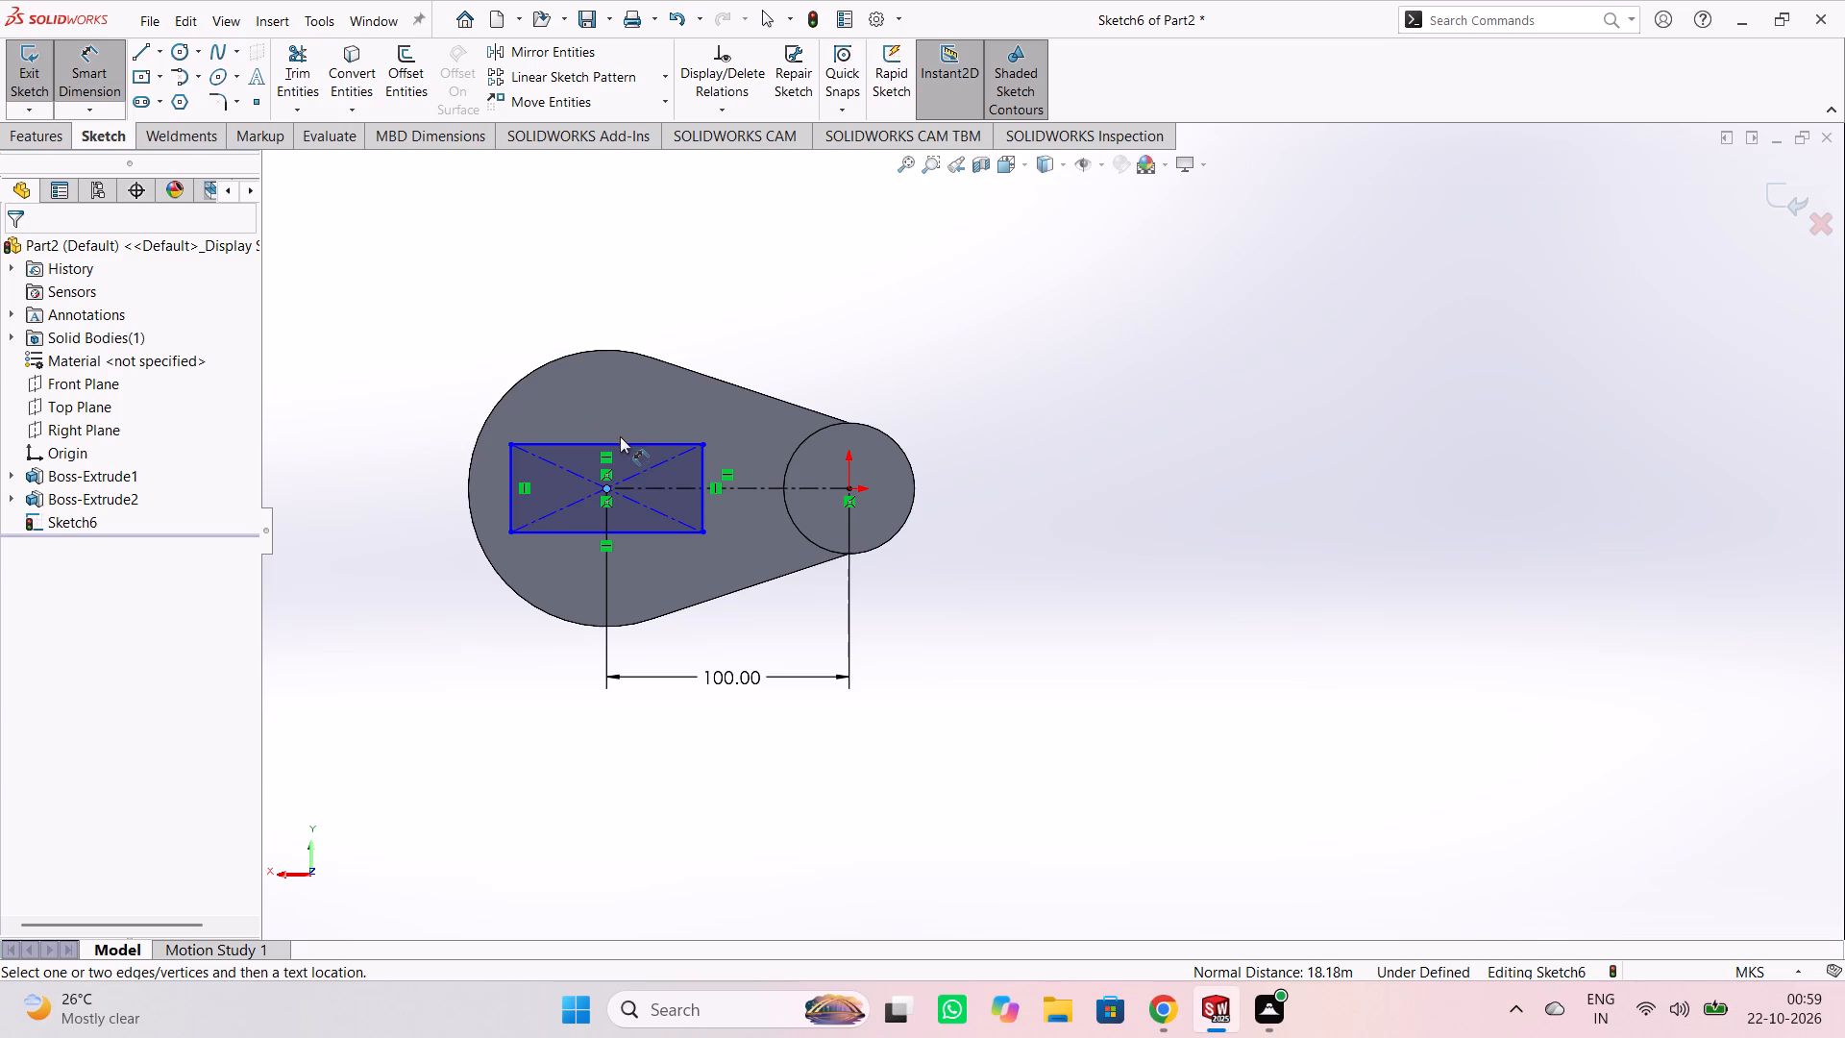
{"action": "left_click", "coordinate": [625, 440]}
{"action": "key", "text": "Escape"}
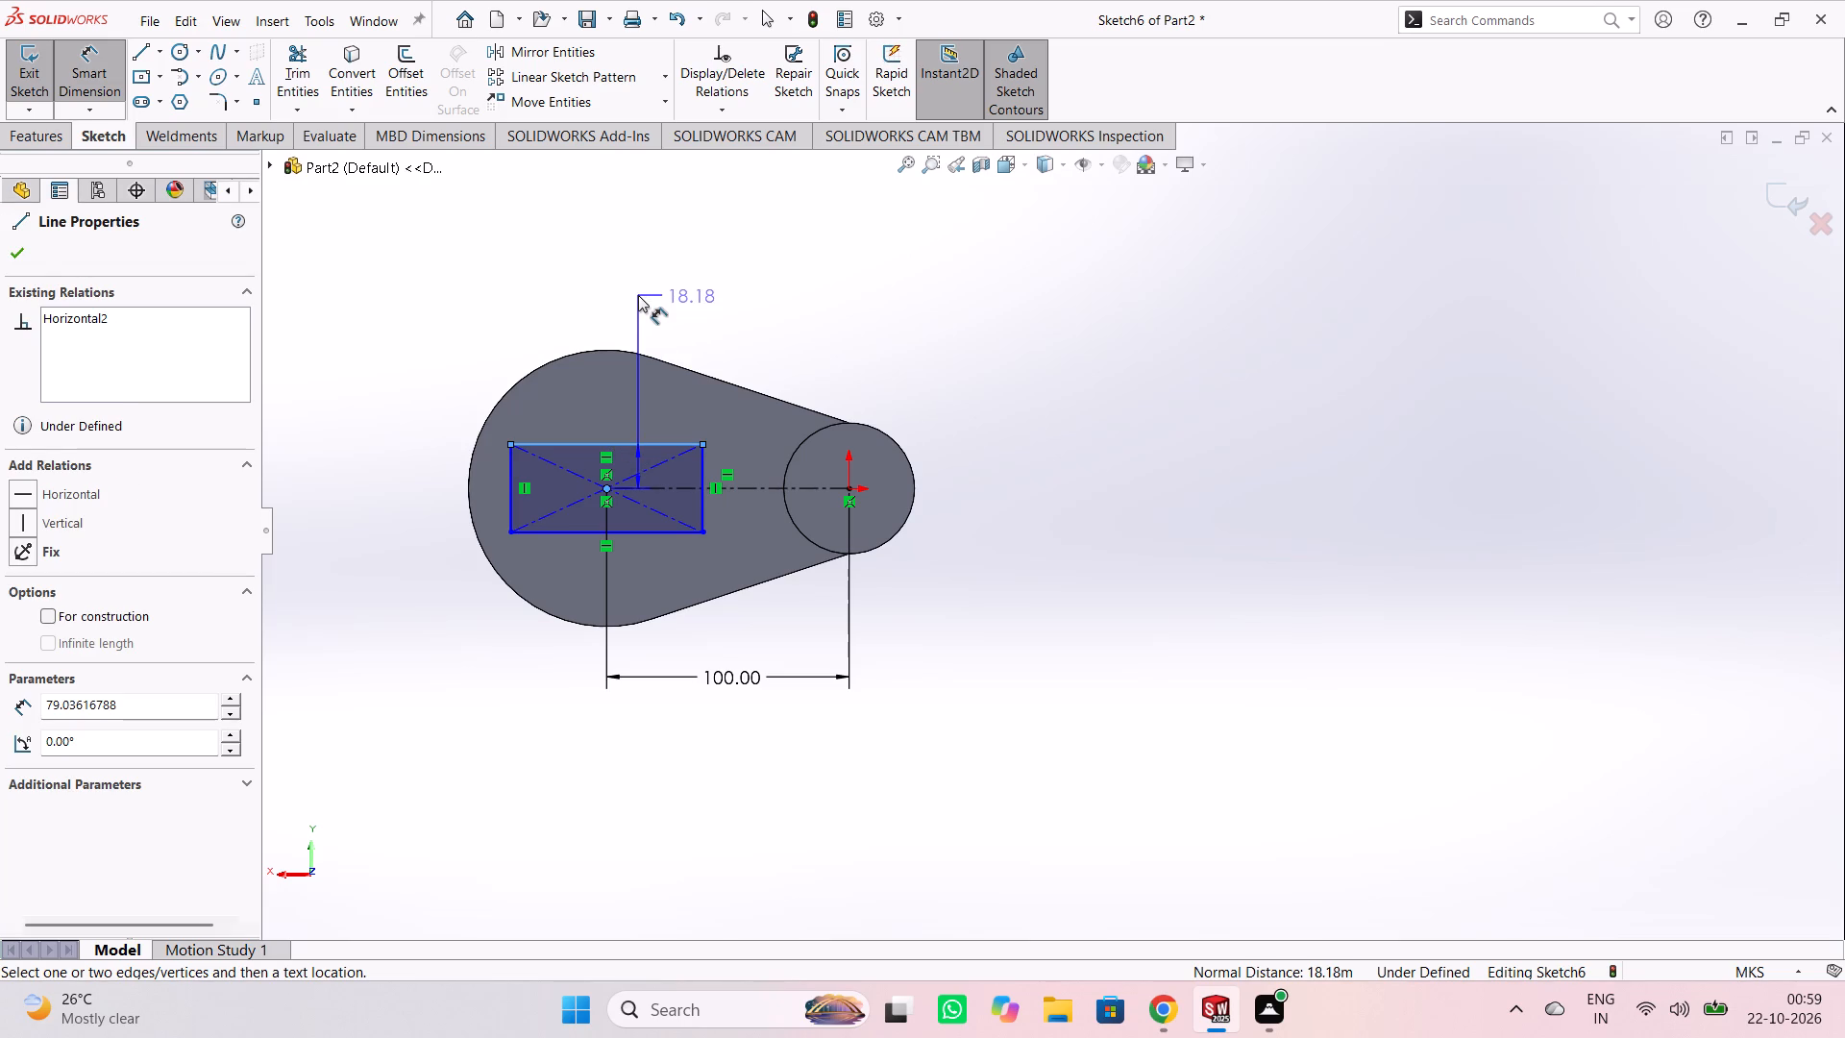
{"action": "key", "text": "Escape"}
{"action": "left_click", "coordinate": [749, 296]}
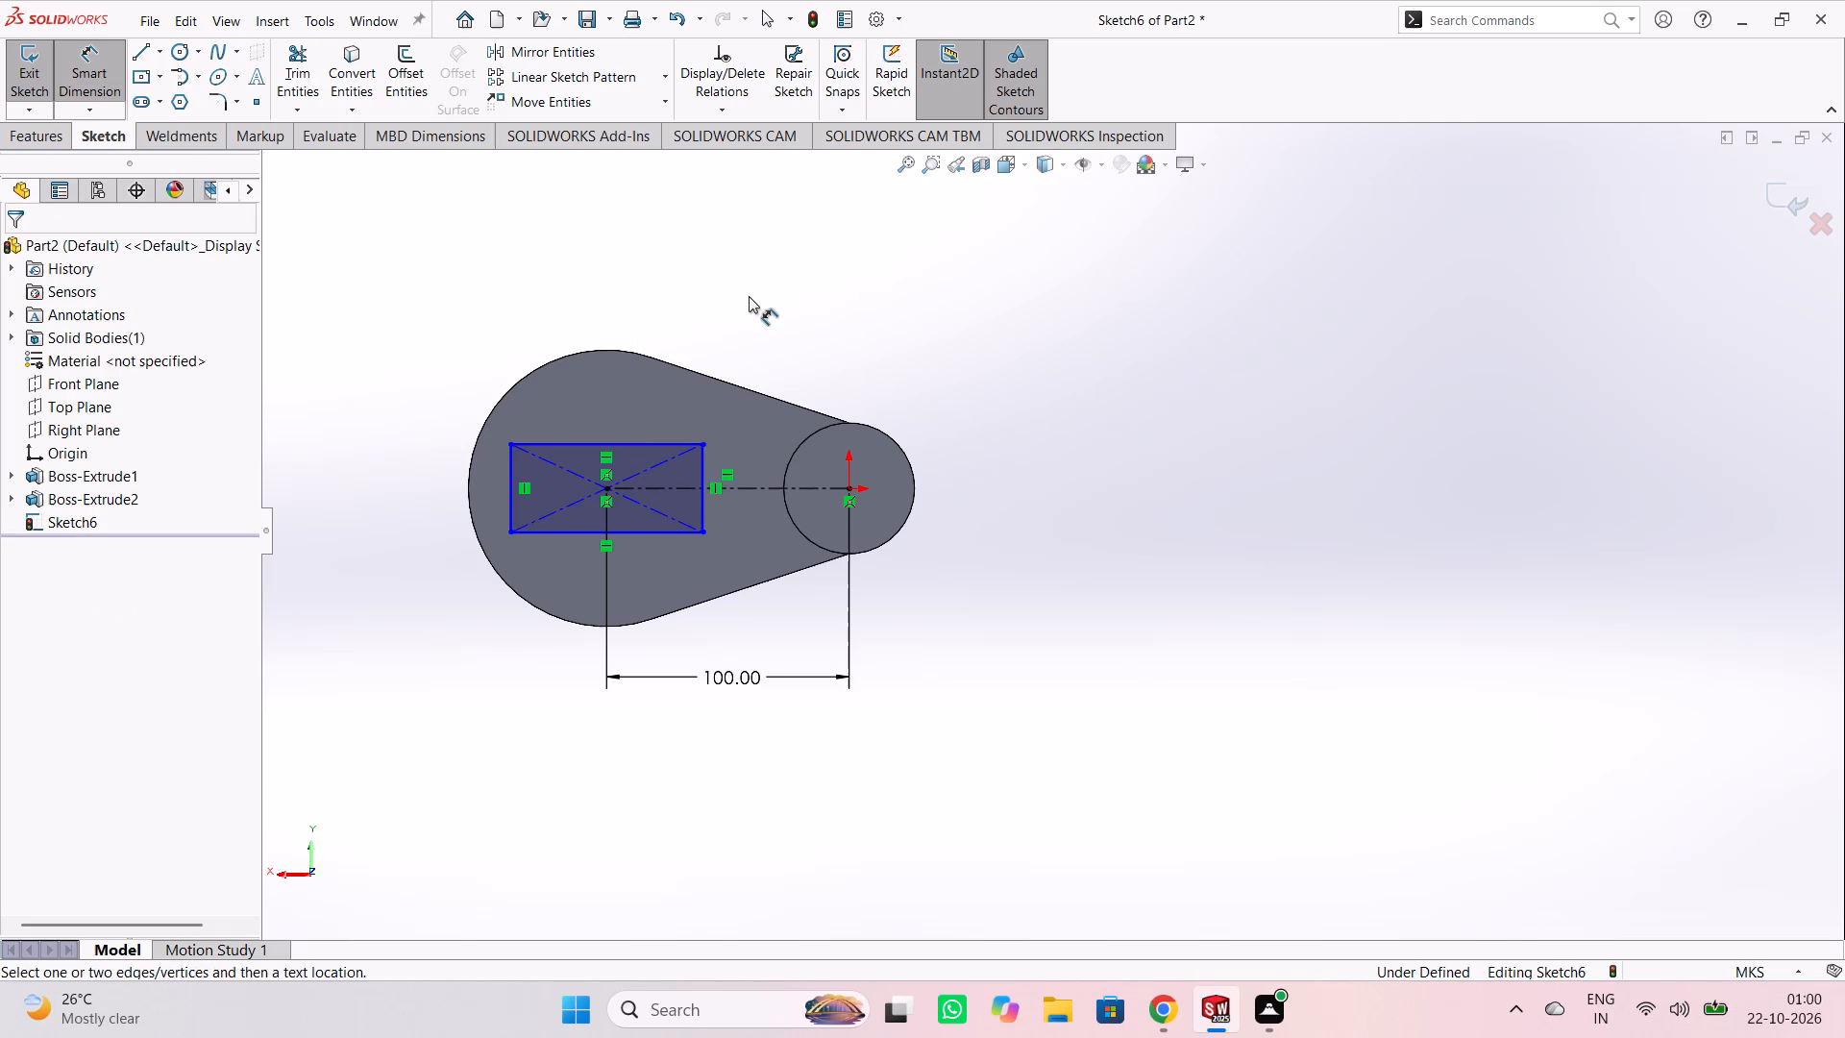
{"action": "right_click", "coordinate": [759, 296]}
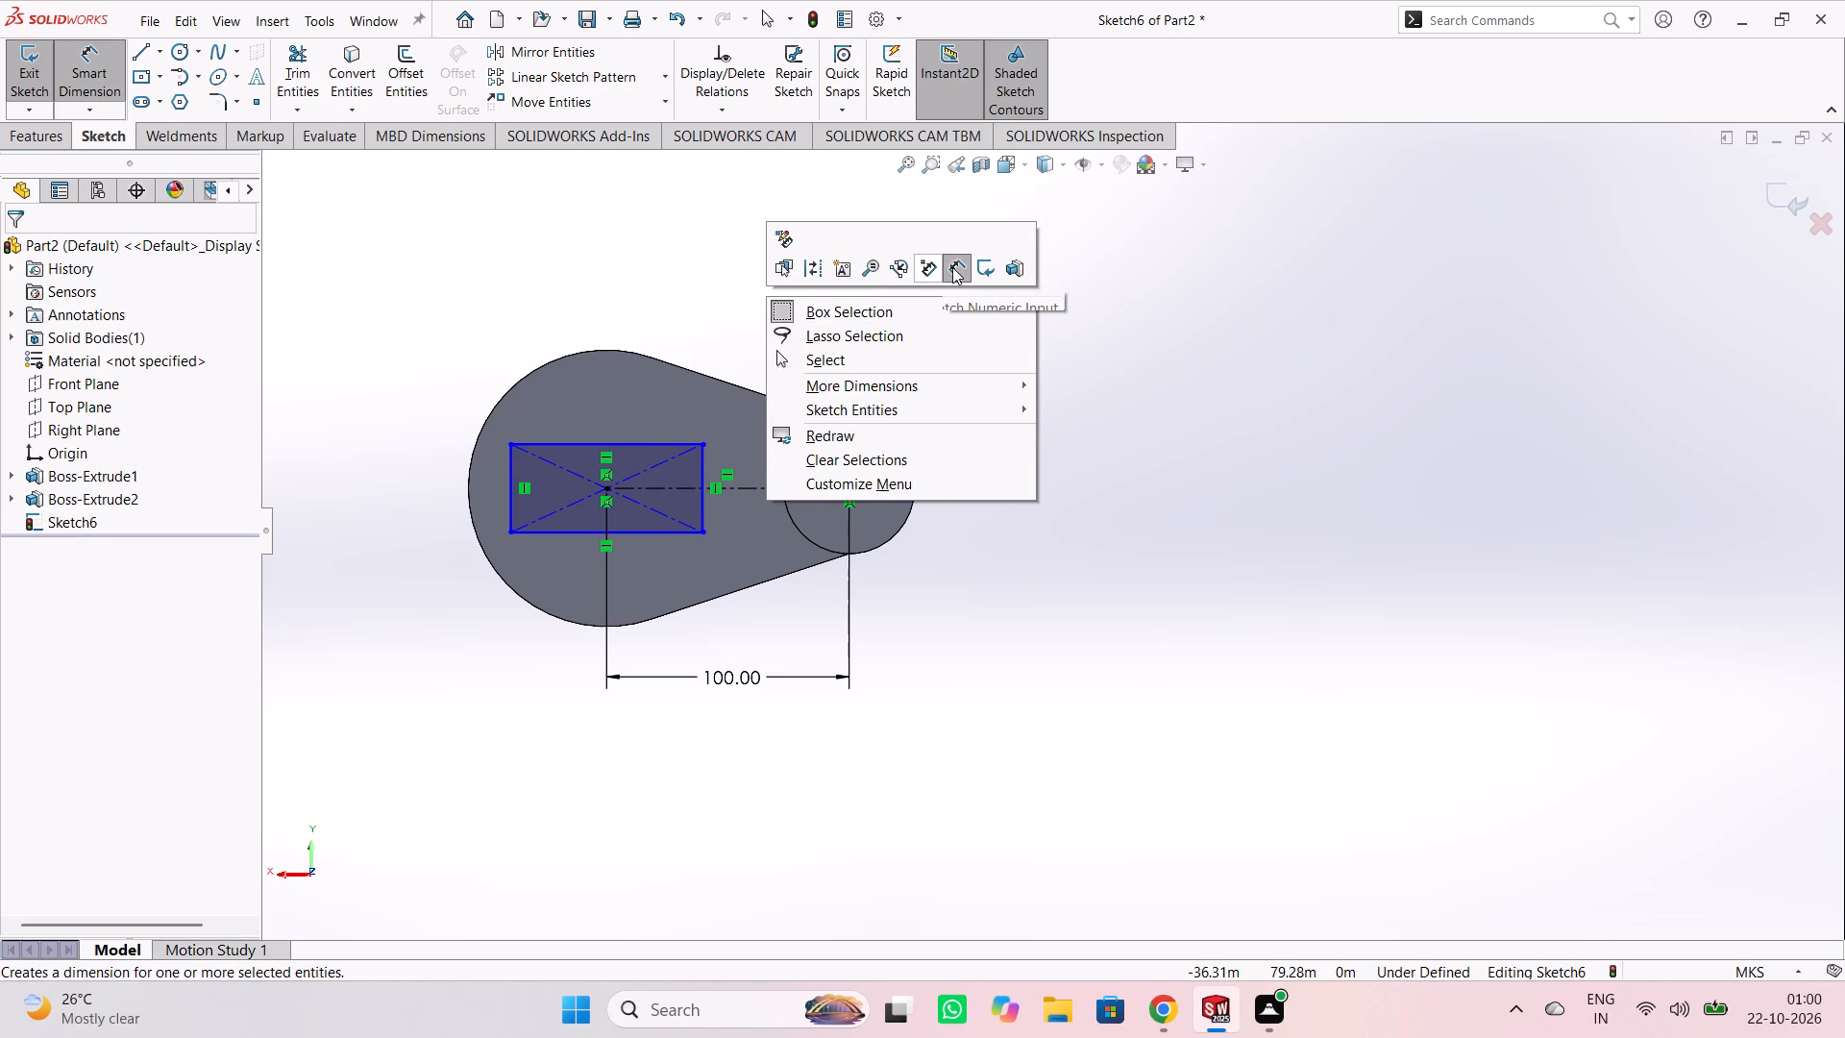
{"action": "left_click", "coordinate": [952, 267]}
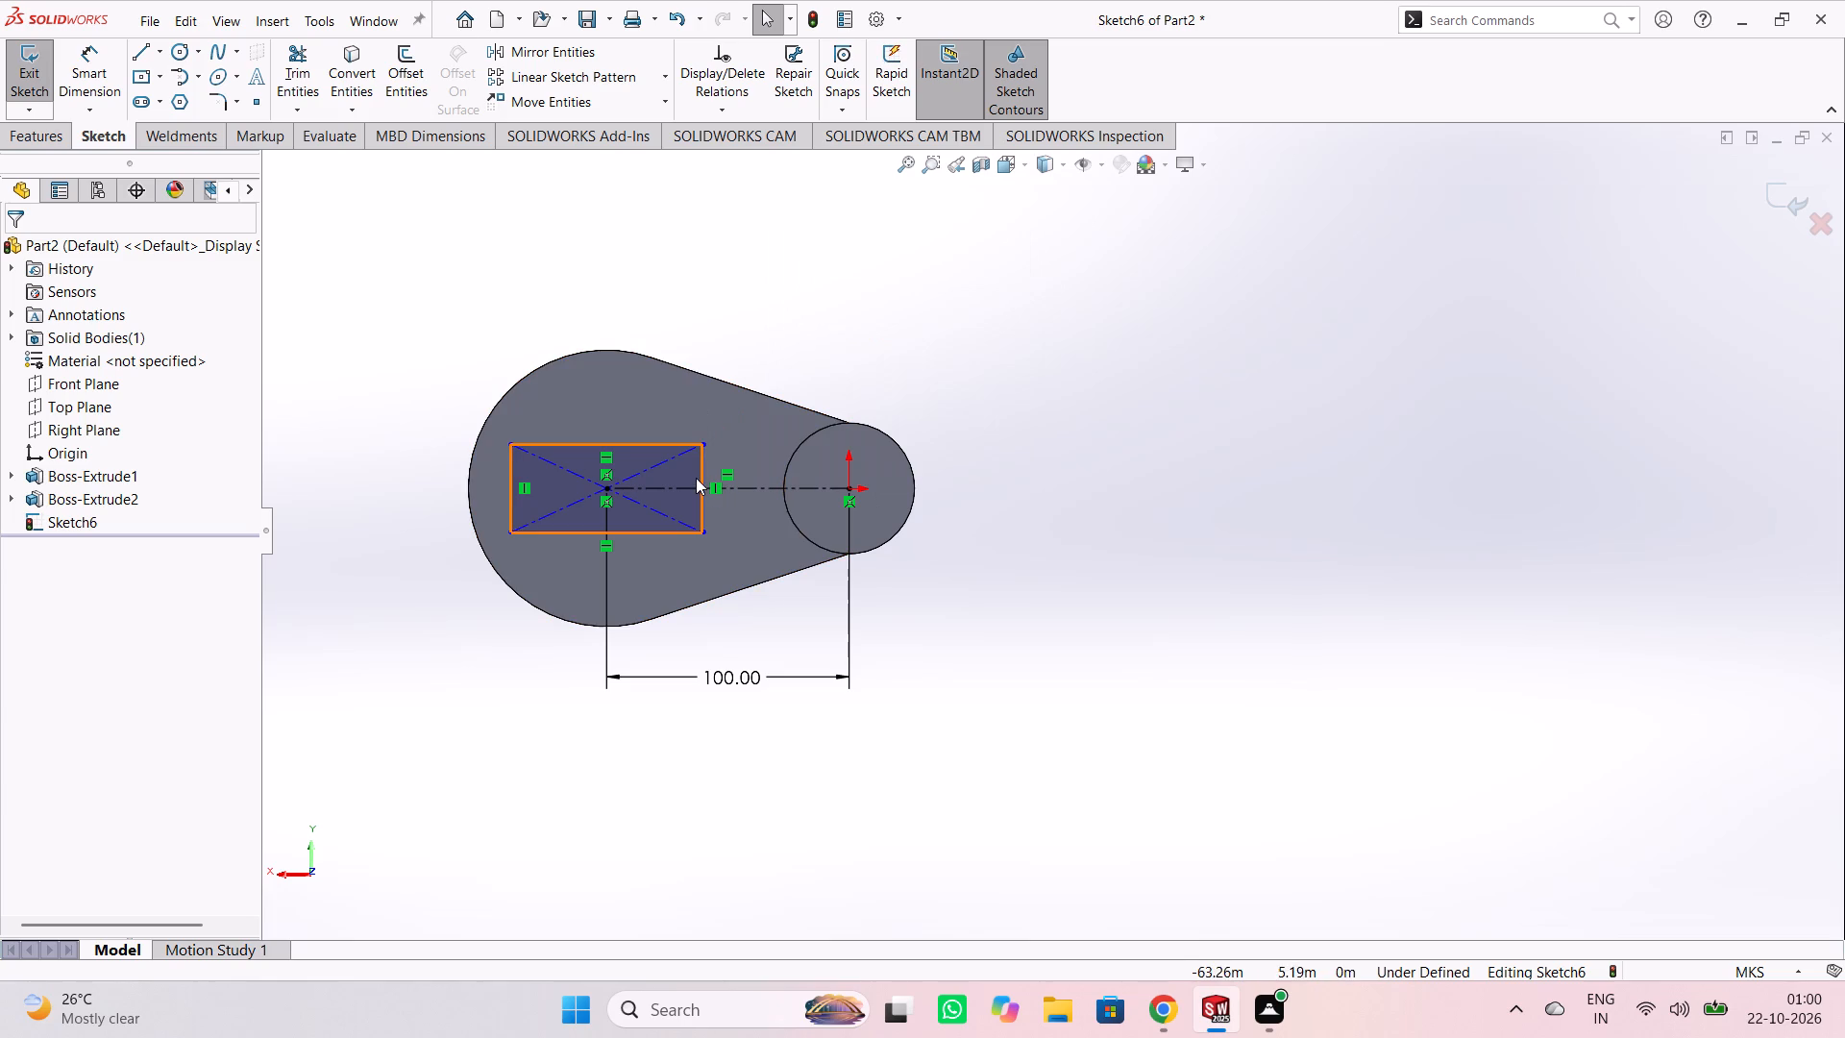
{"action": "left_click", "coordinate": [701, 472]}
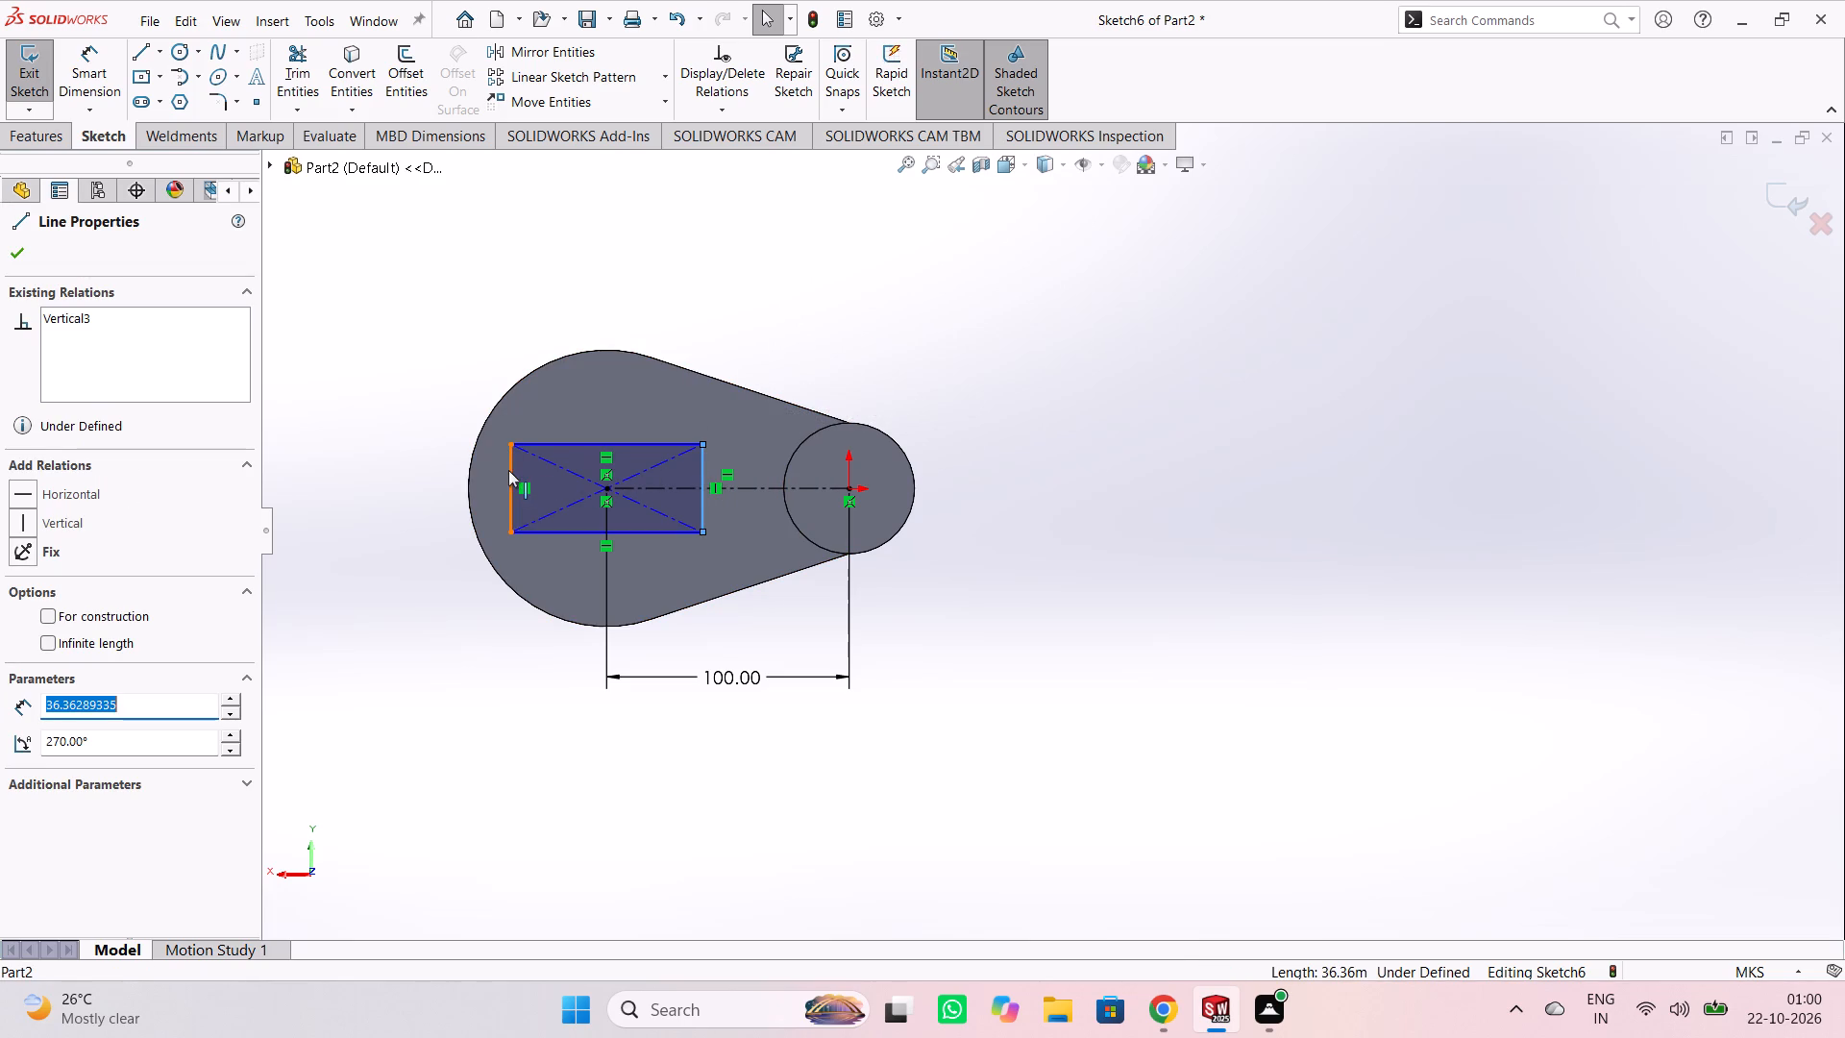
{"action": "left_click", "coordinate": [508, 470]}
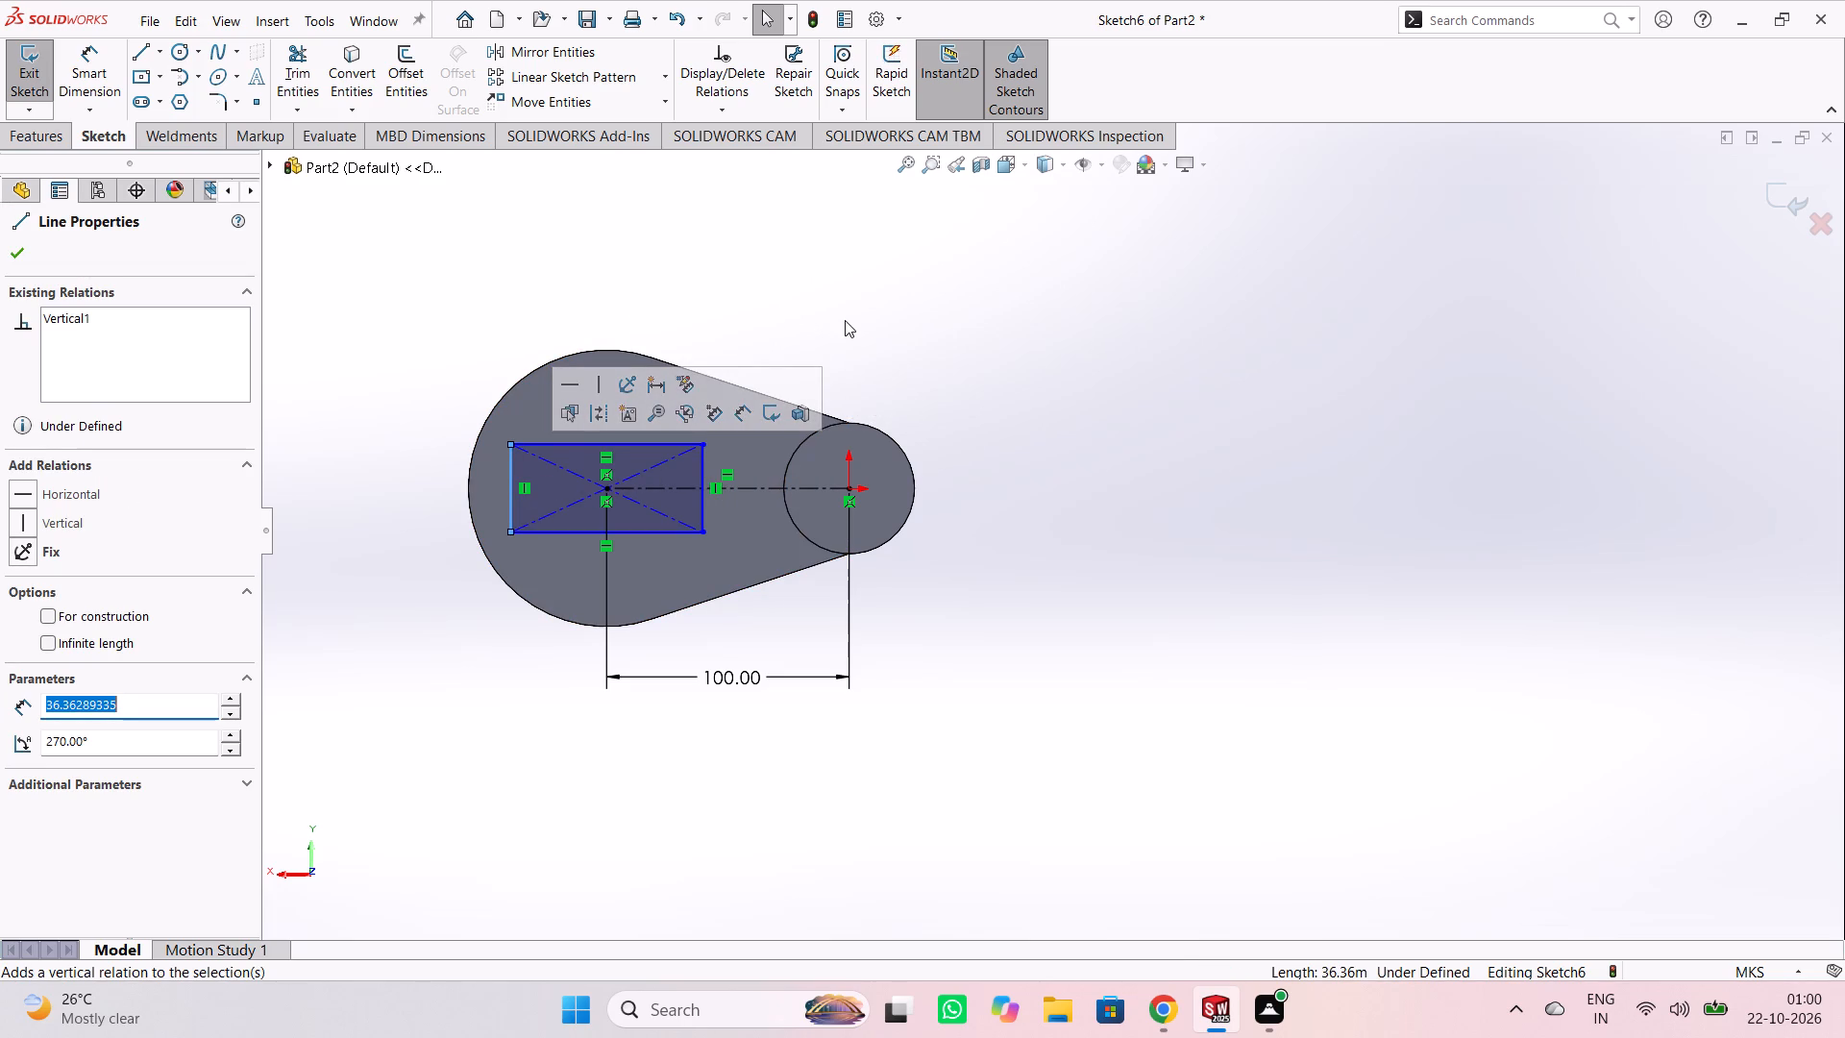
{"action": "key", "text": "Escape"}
Dimension the rectangle's horizontal side to 55 m, placing the dimension above the plate outline.
{"action": "right_click", "coordinate": [845, 320]}
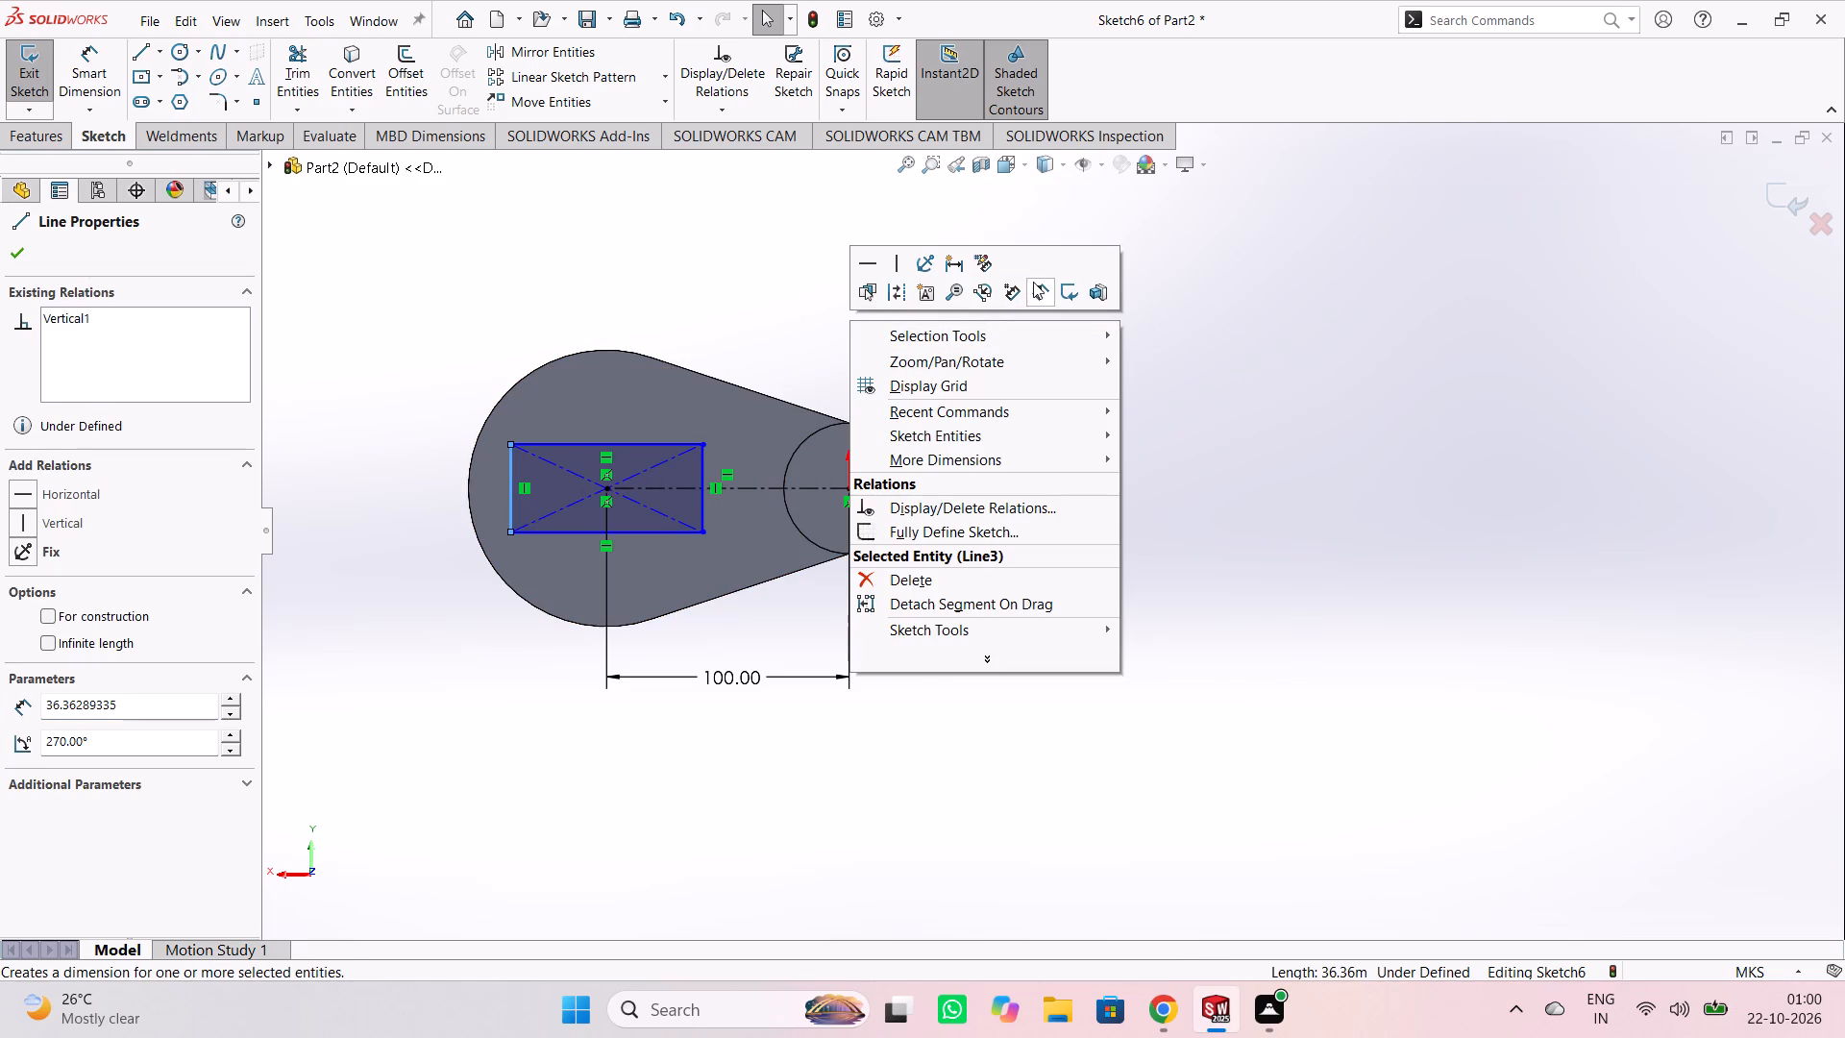
{"action": "left_click", "coordinate": [1037, 287]}
{"action": "left_click", "coordinate": [640, 442]}
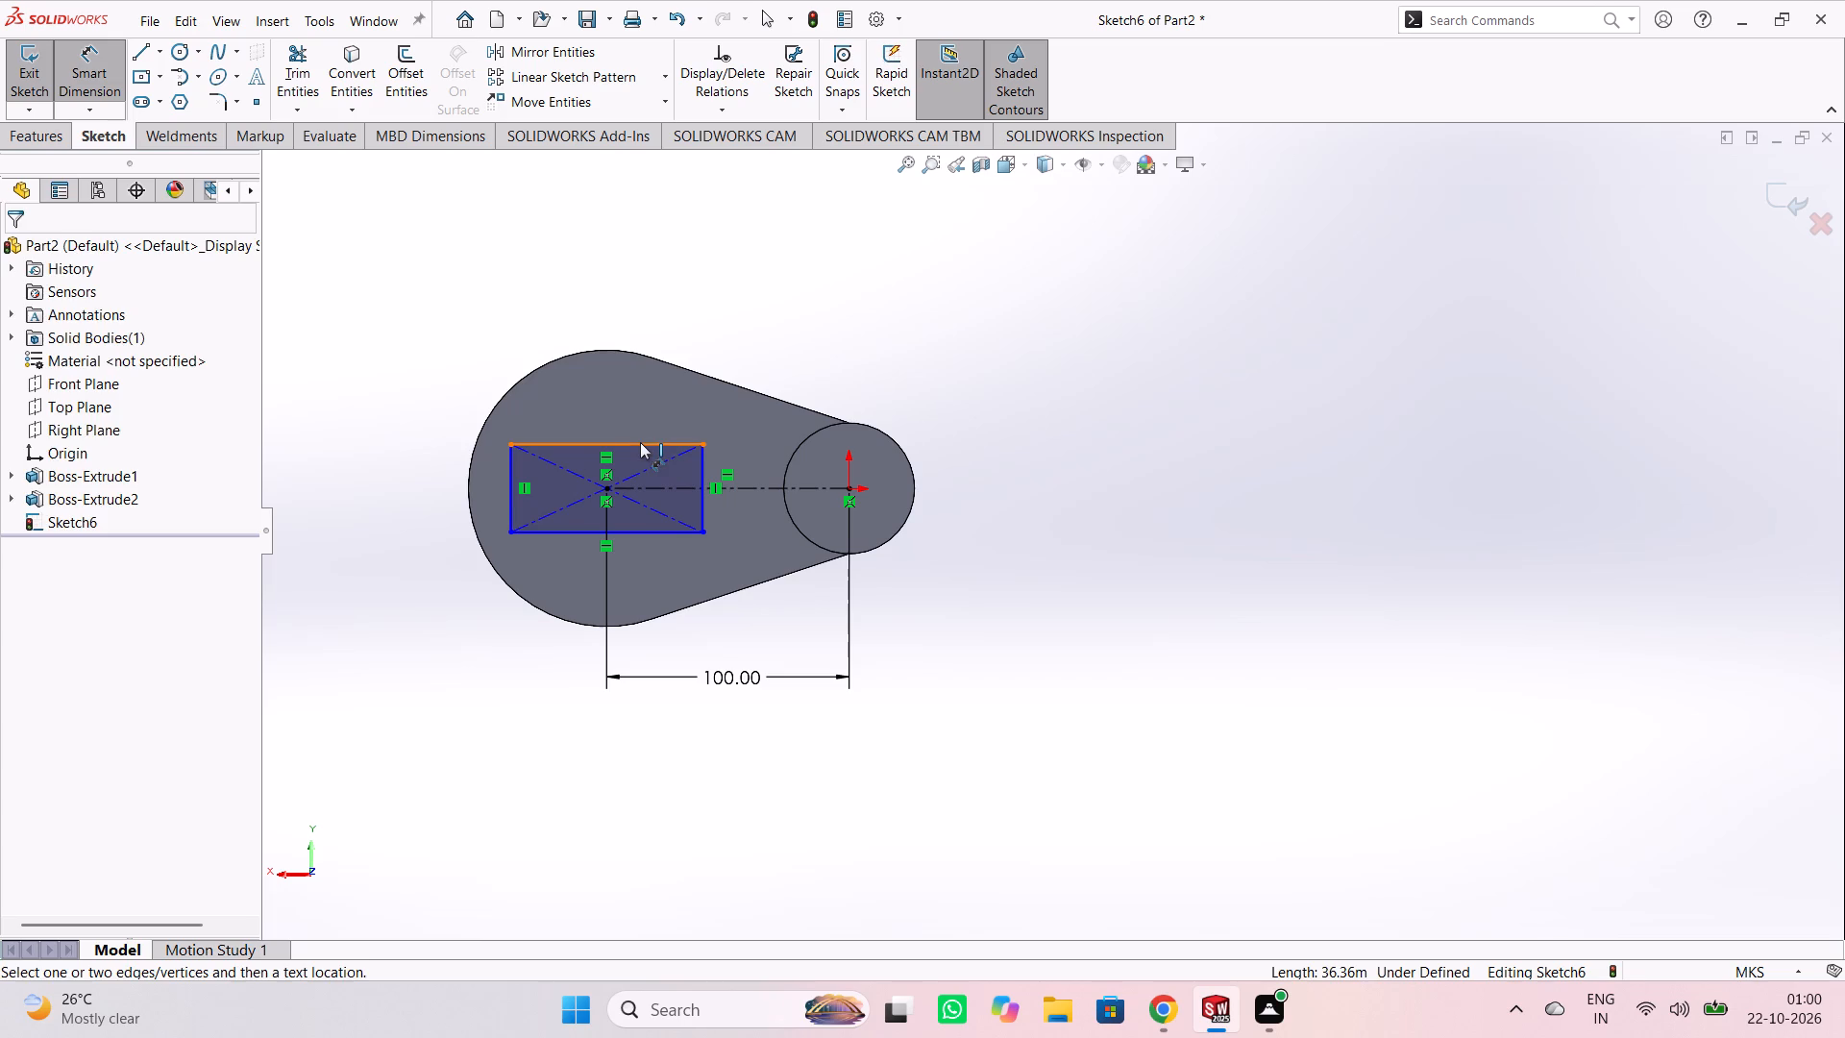
{"action": "left_click", "coordinate": [605, 286]}
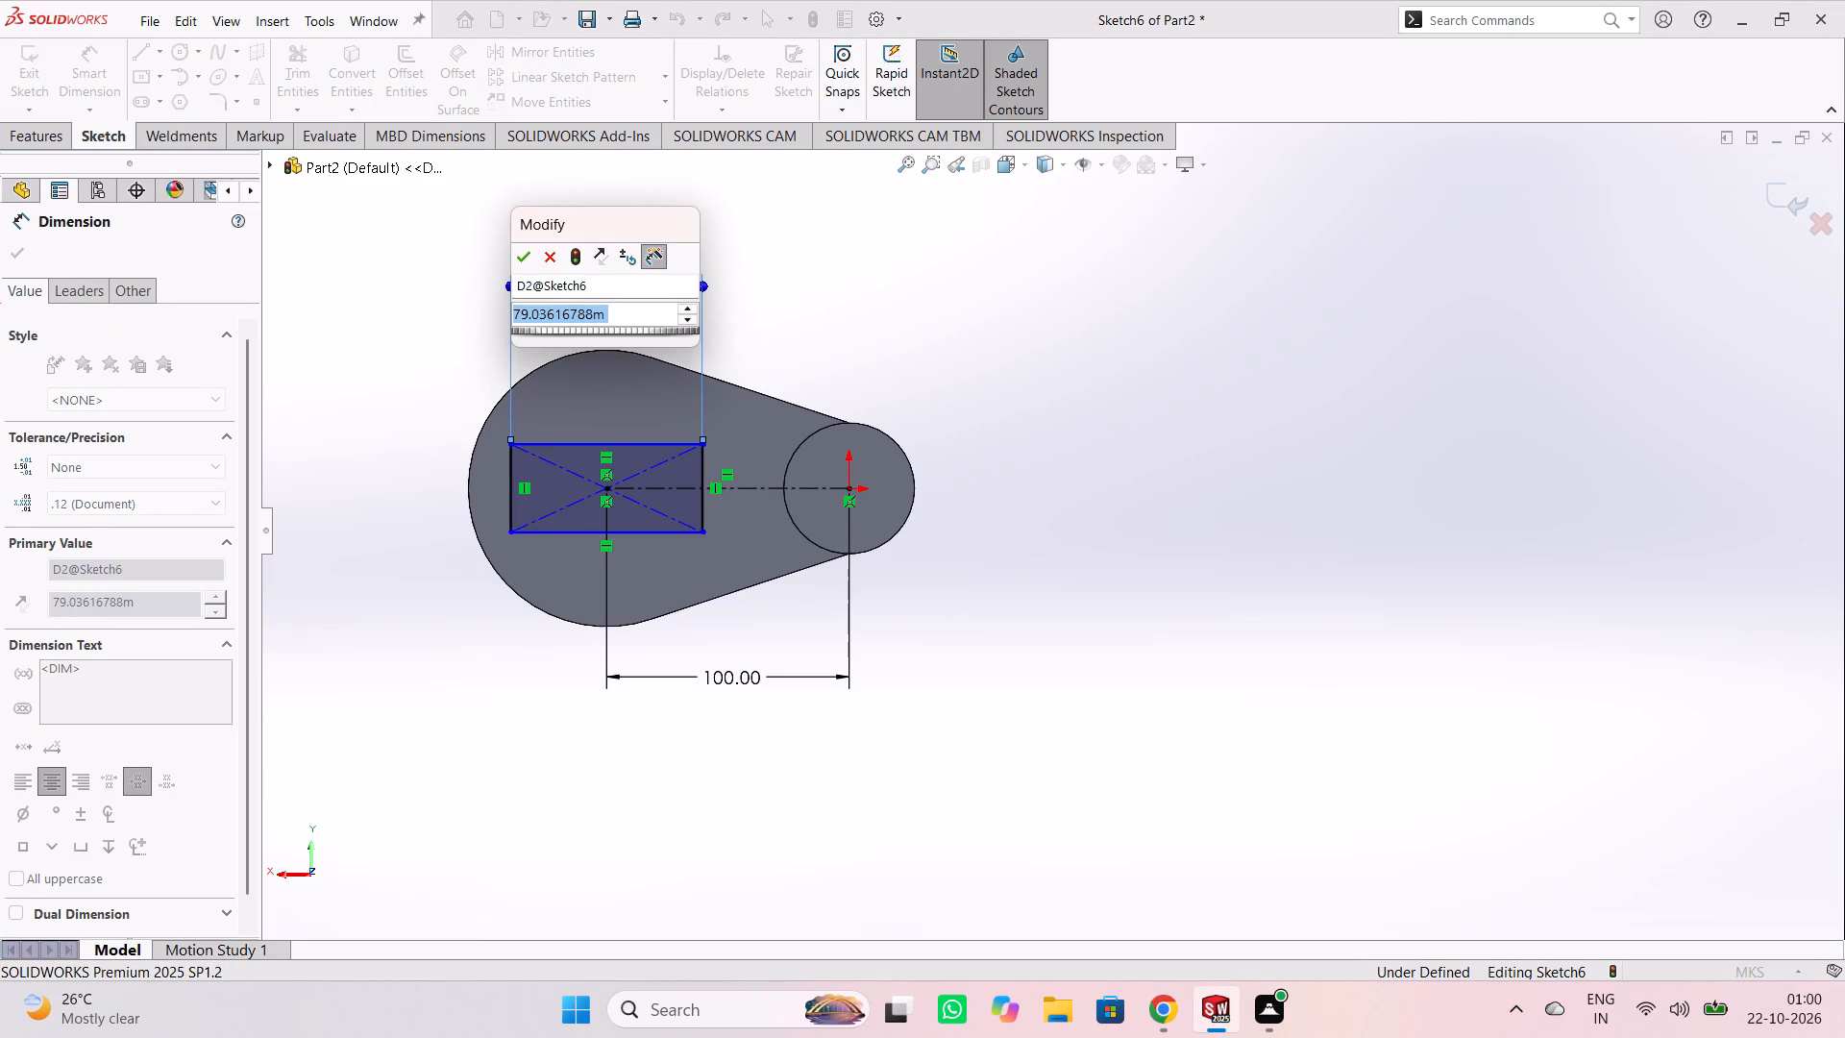
{"action": "type", "text": "55"}
{"action": "key", "text": "Return"}
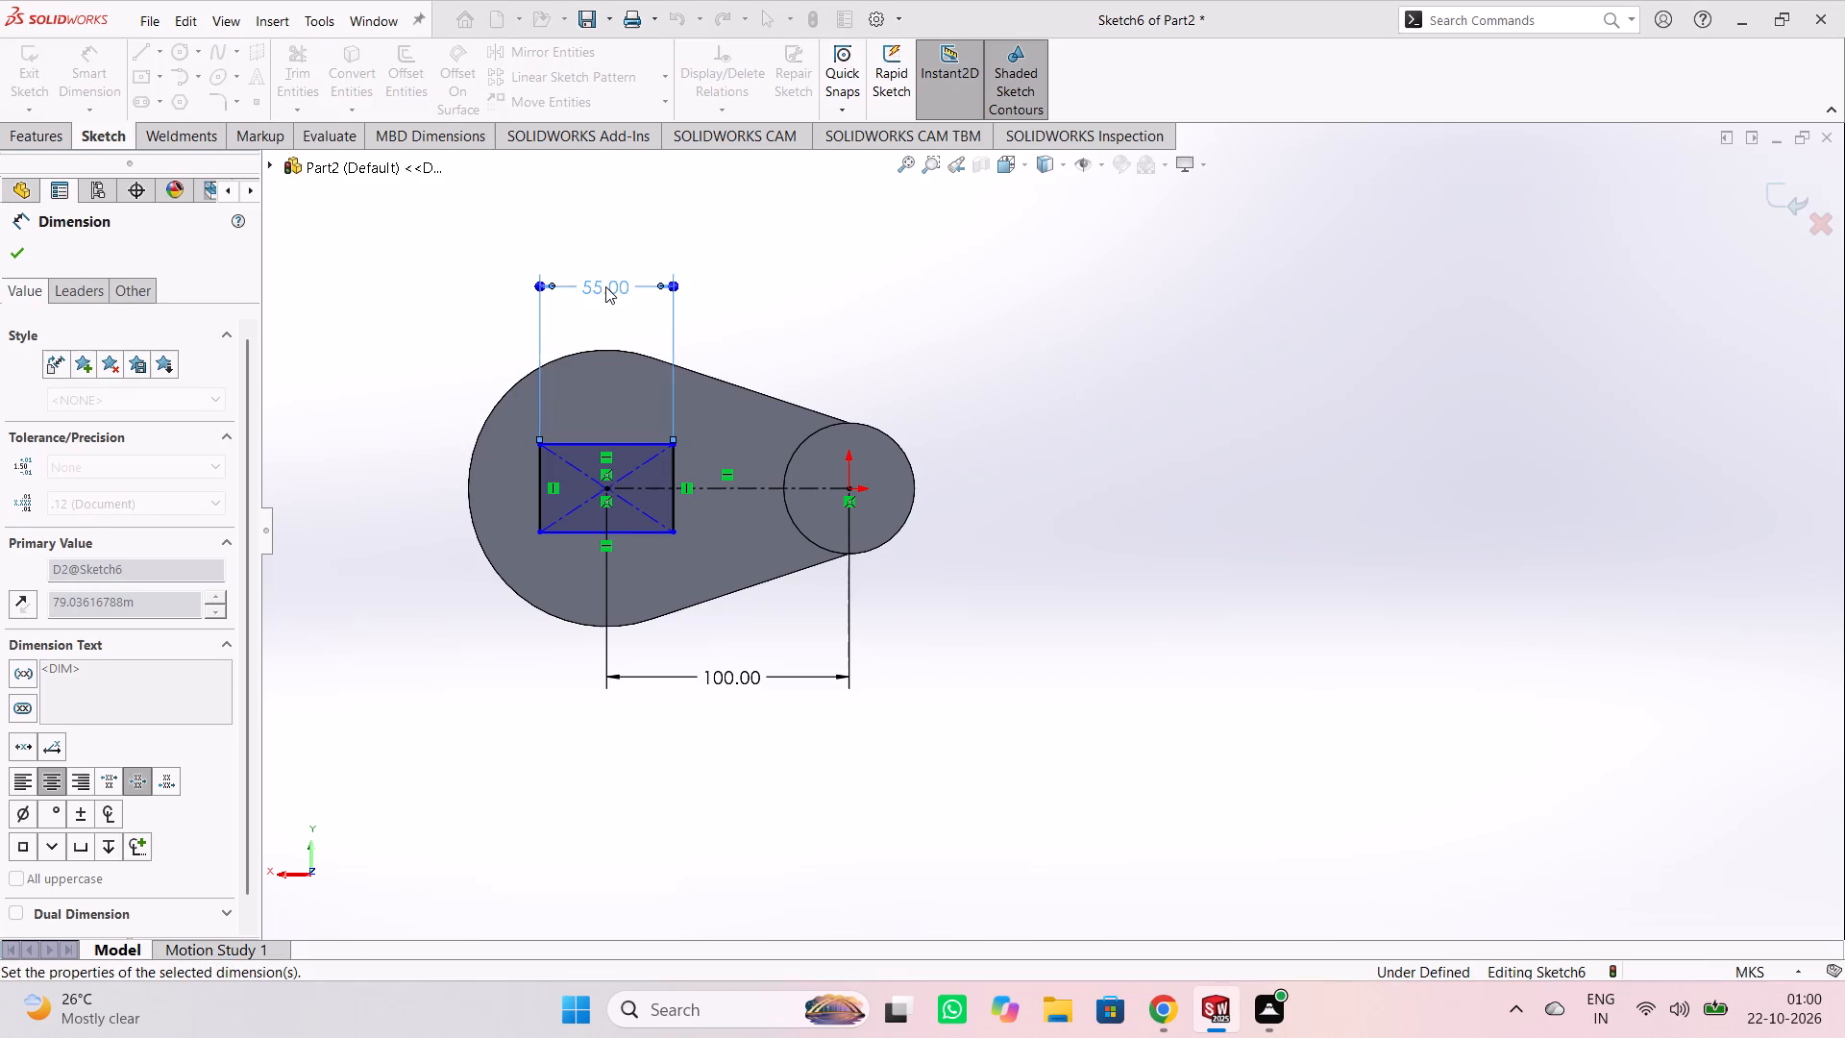
{"action": "left_click", "coordinate": [742, 283]}
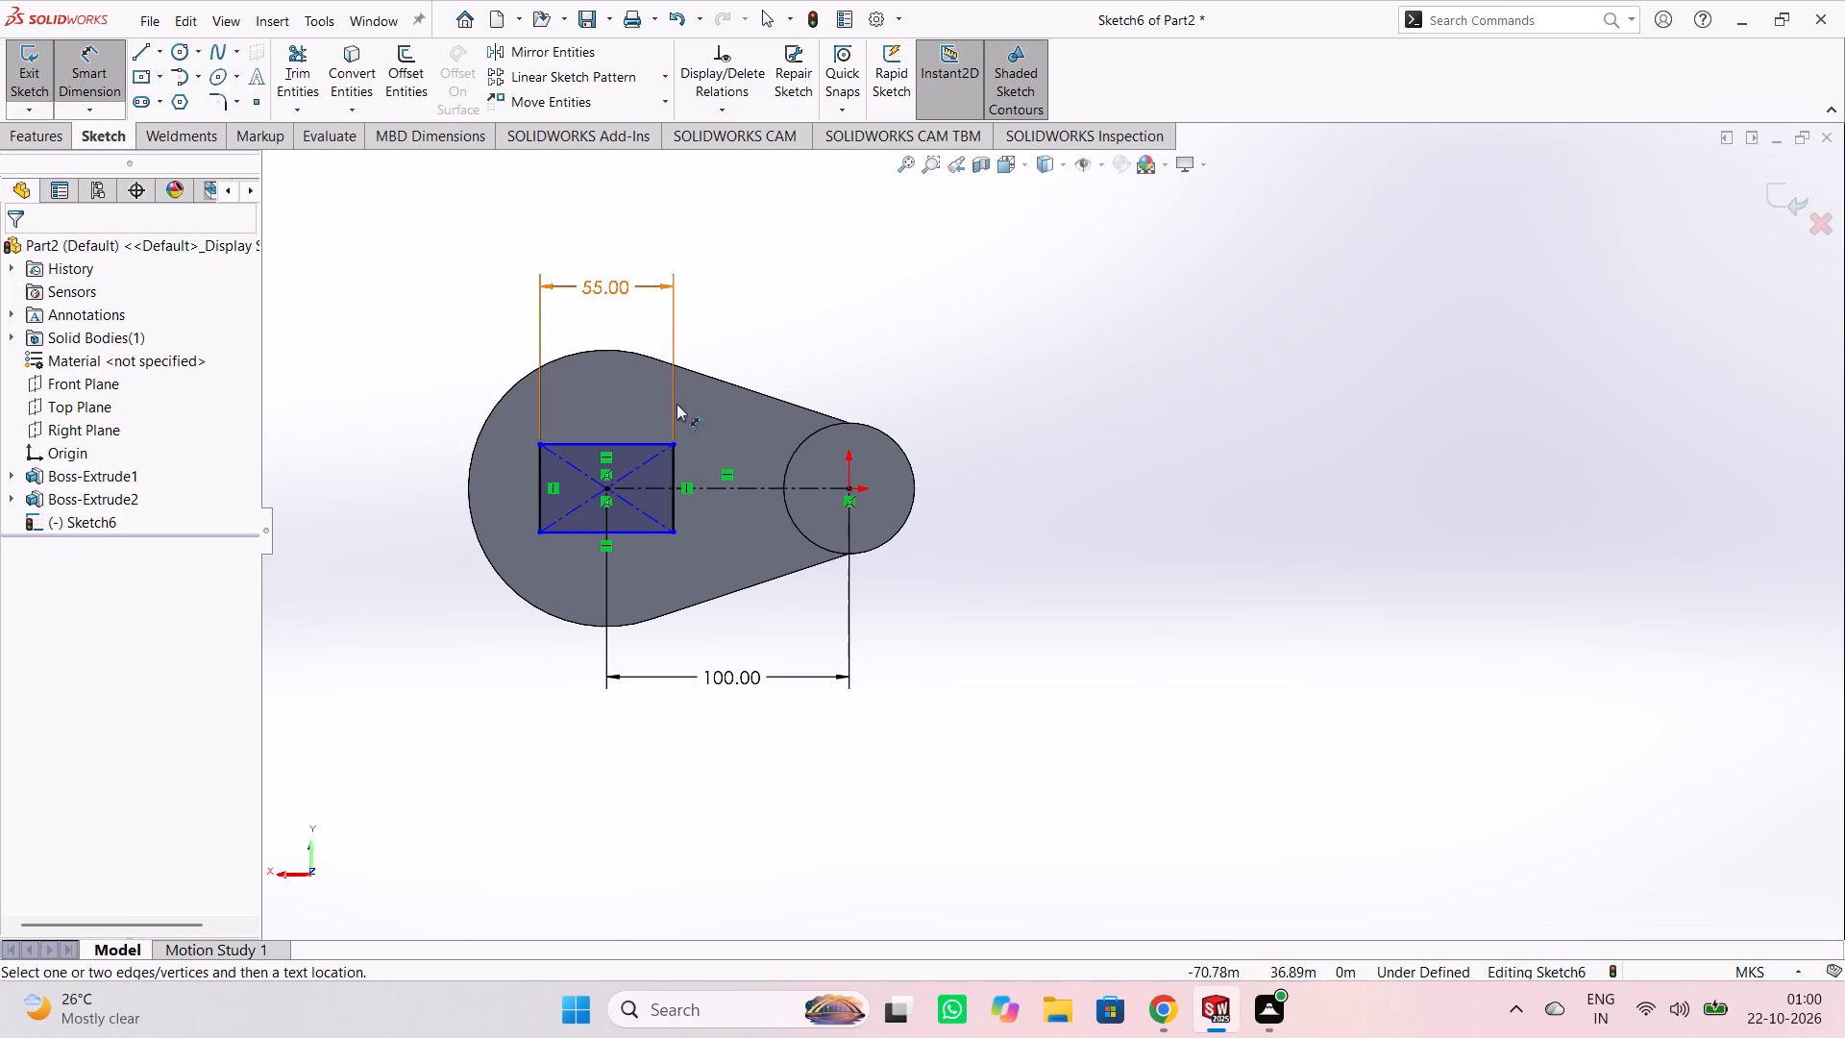
Dimension the distance from the centreline's end point to the rectangle's vertical side farthest from the boss as 15 m.
{"action": "left_click", "coordinate": [605, 487]}
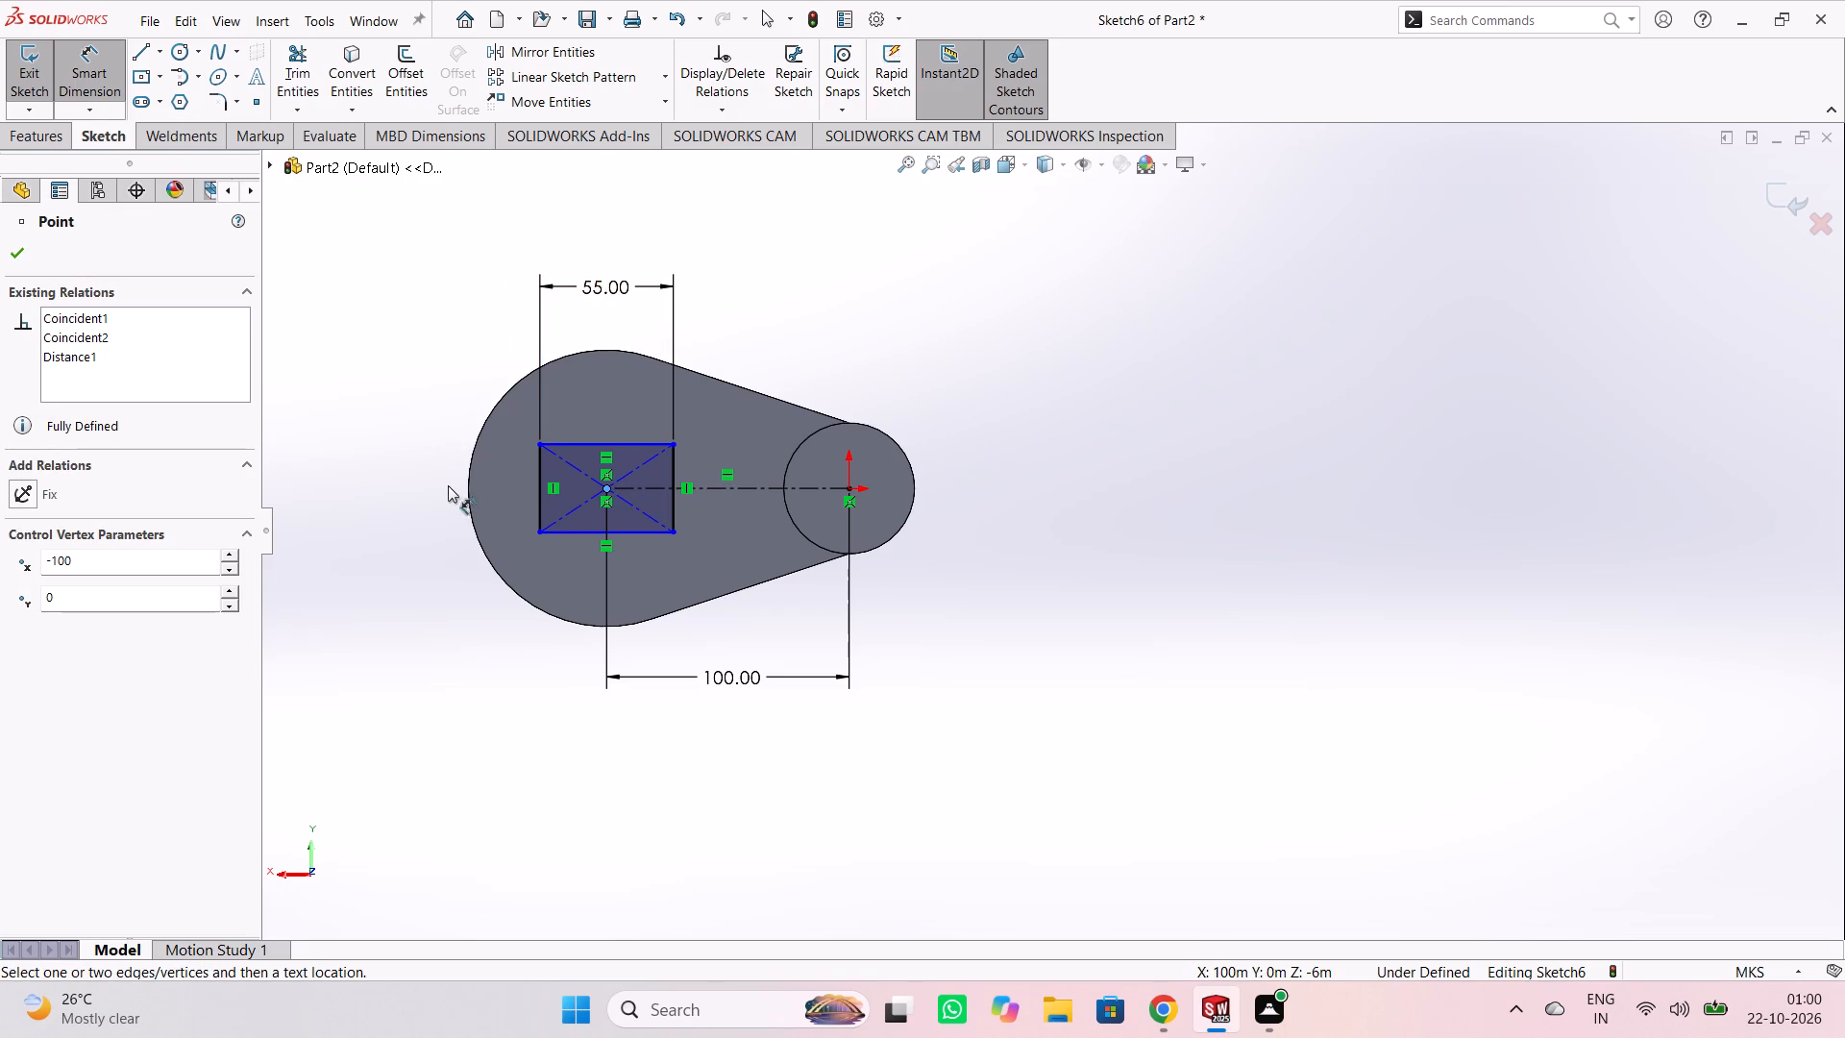
{"action": "left_click", "coordinate": [537, 478]}
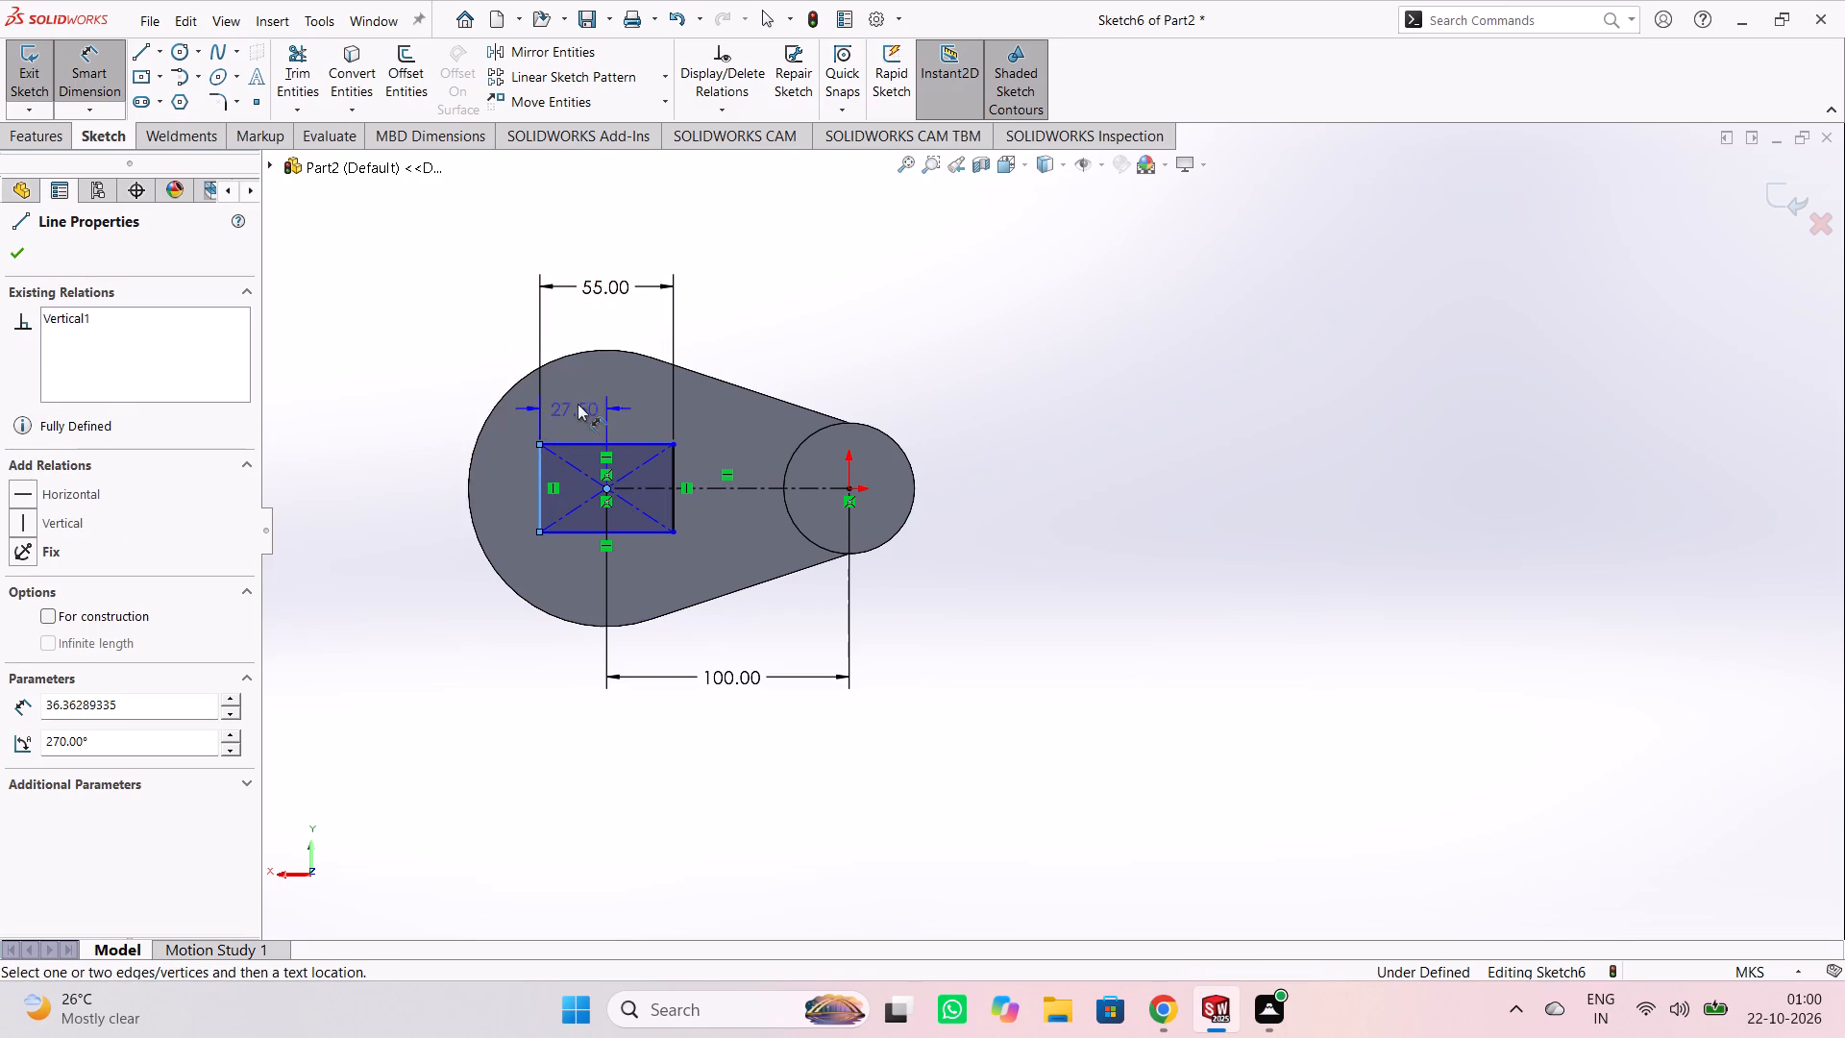
{"action": "left_click", "coordinate": [568, 327]}
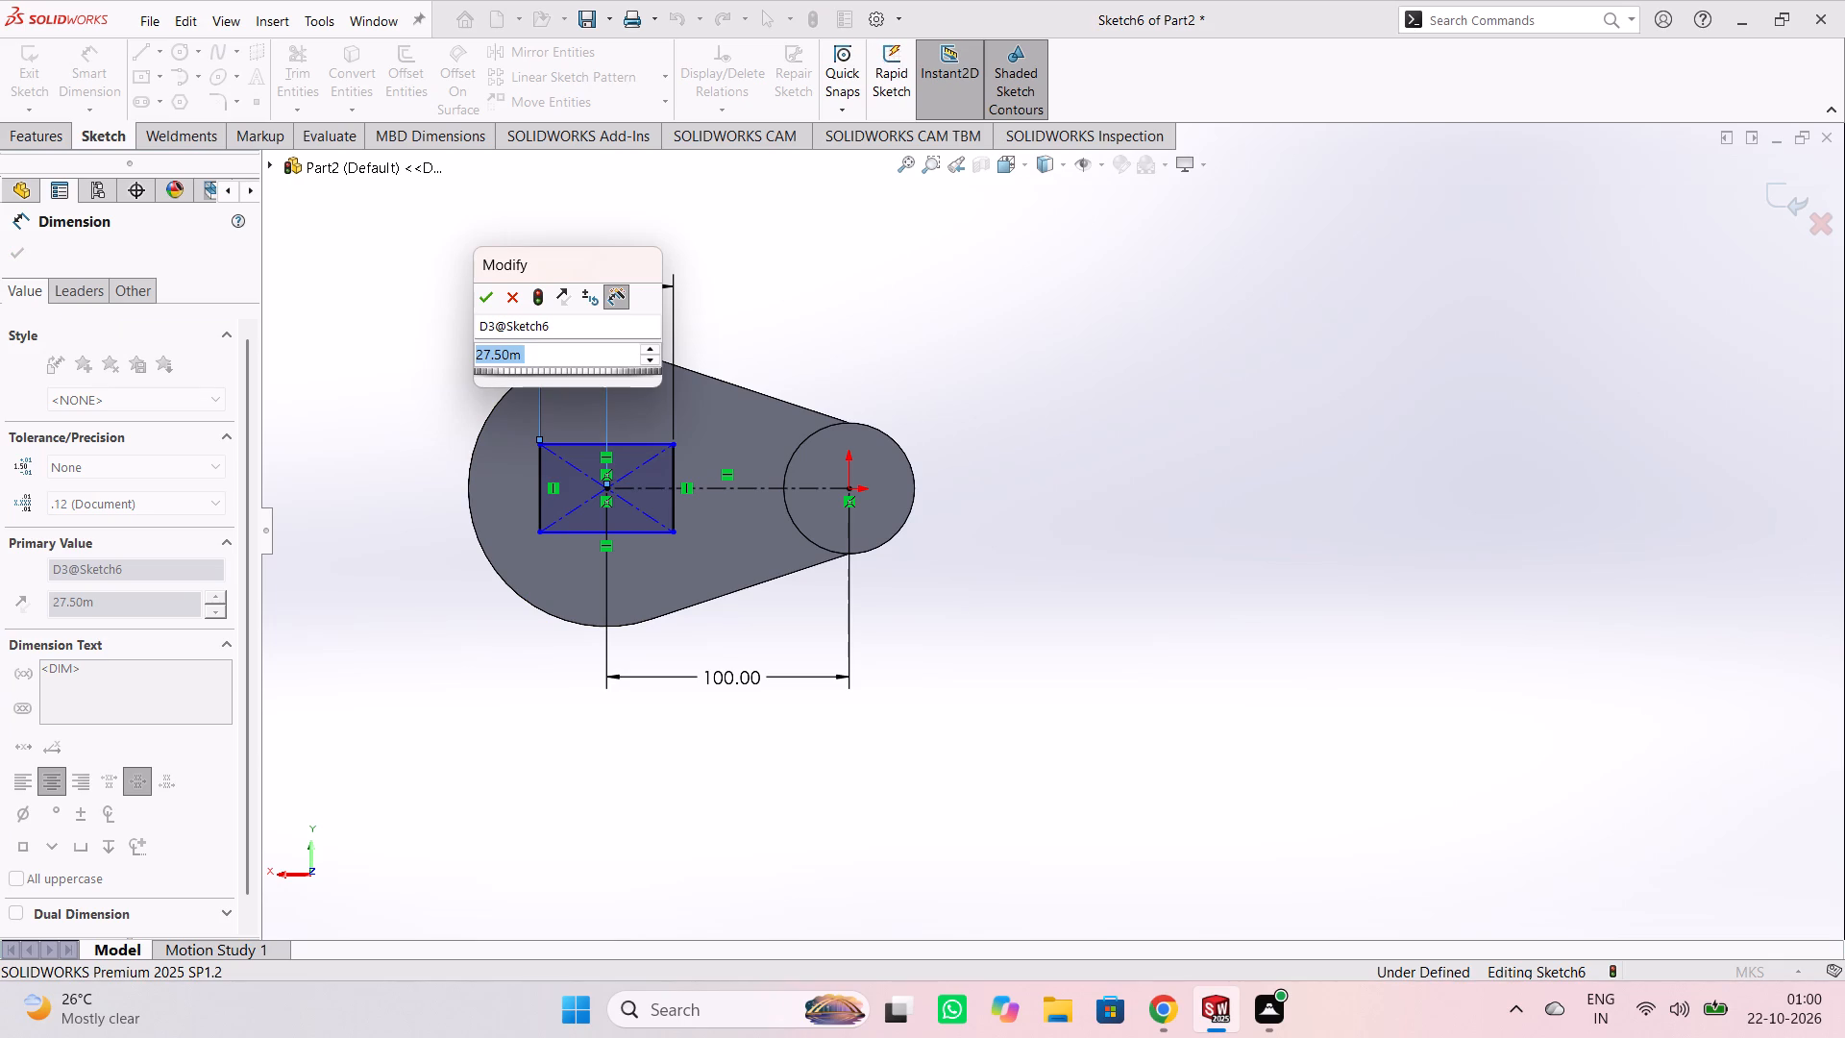
{"action": "type", "text": "15"}
{"action": "key", "text": "Return"}
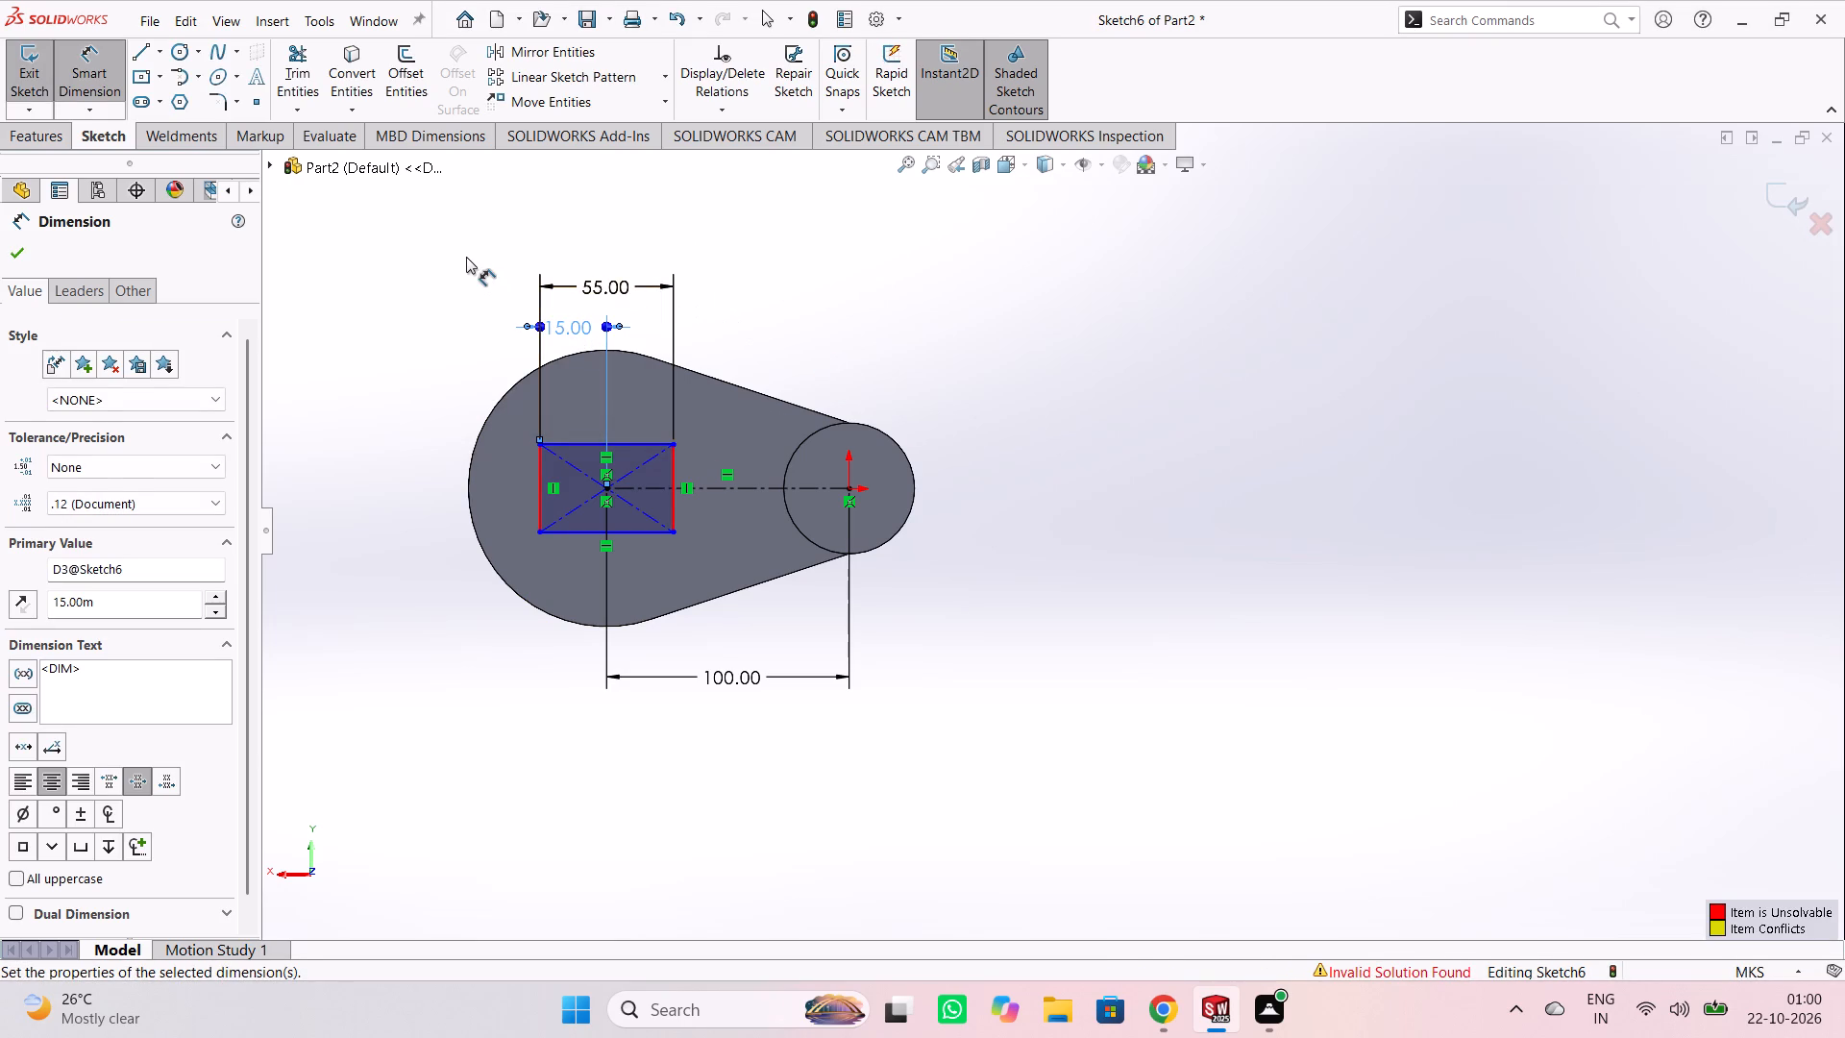
{"action": "key", "text": "Escape"}
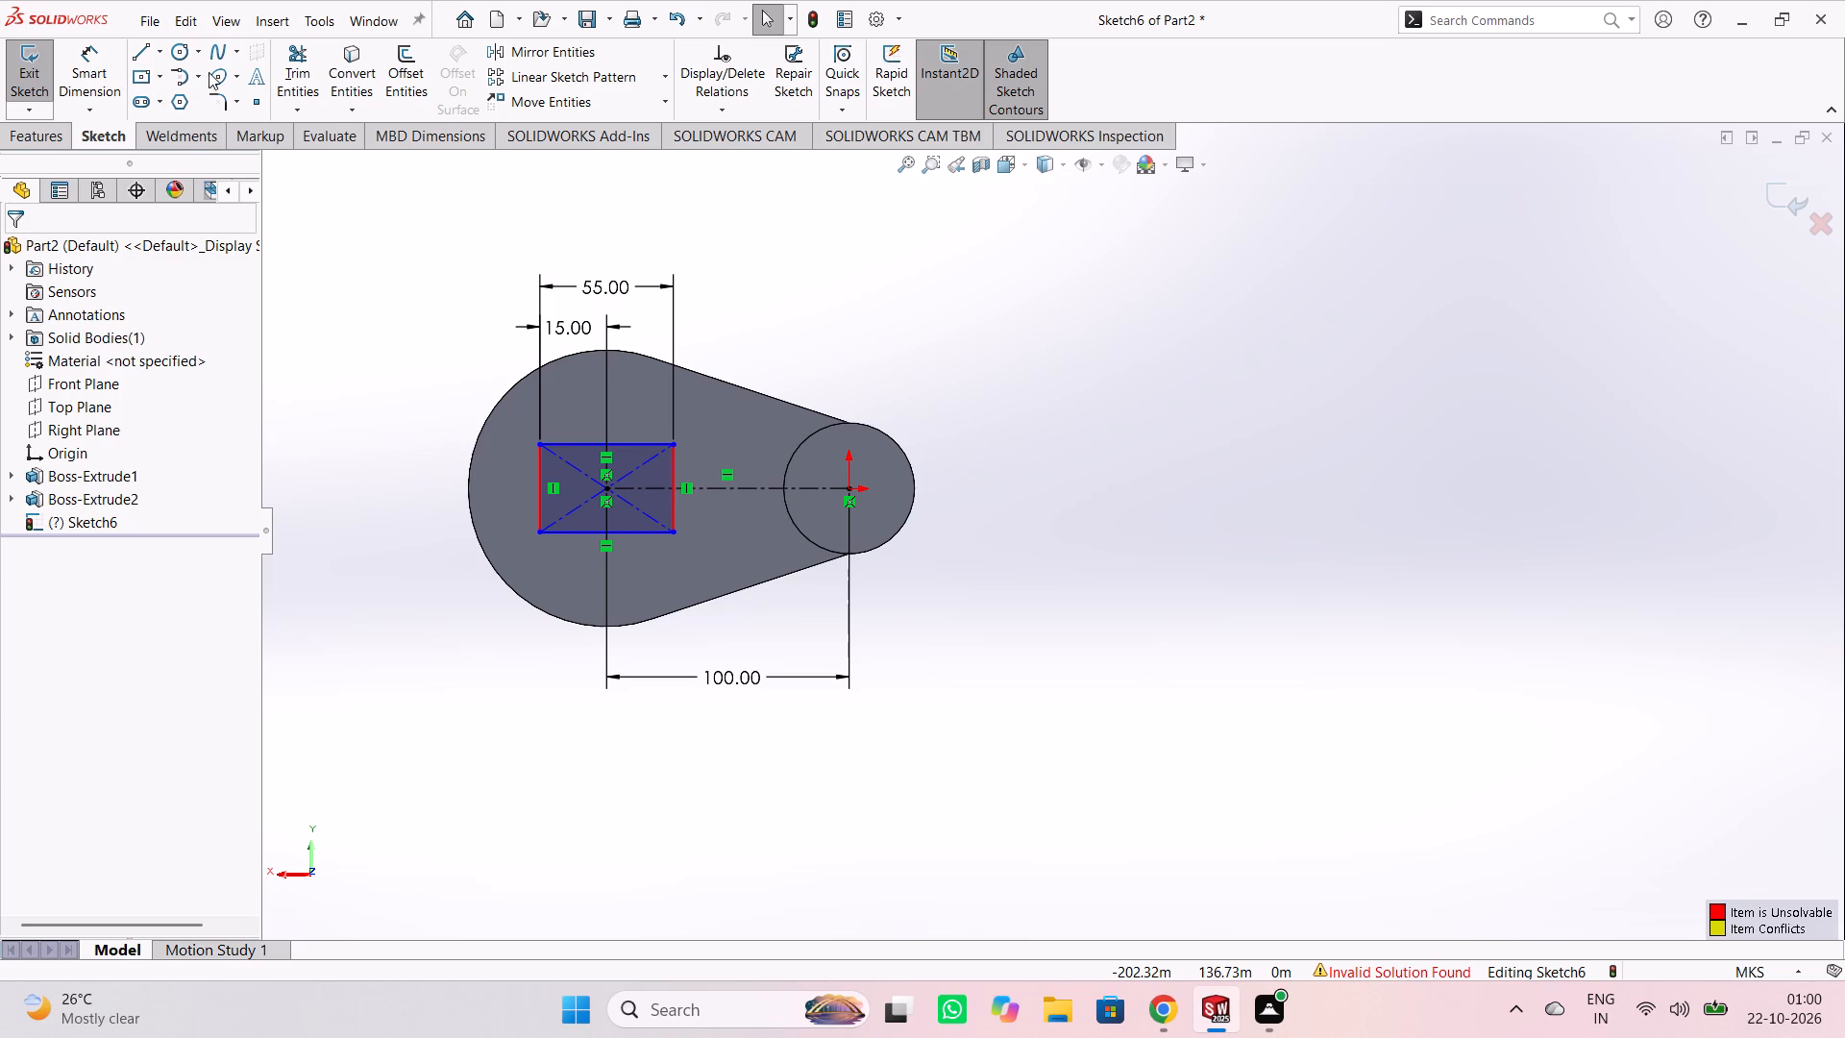
Power trim the rectangle's construction diagonals between its centre point and the vertical side farthest from the boss.
{"action": "left_click", "coordinate": [284, 77]}
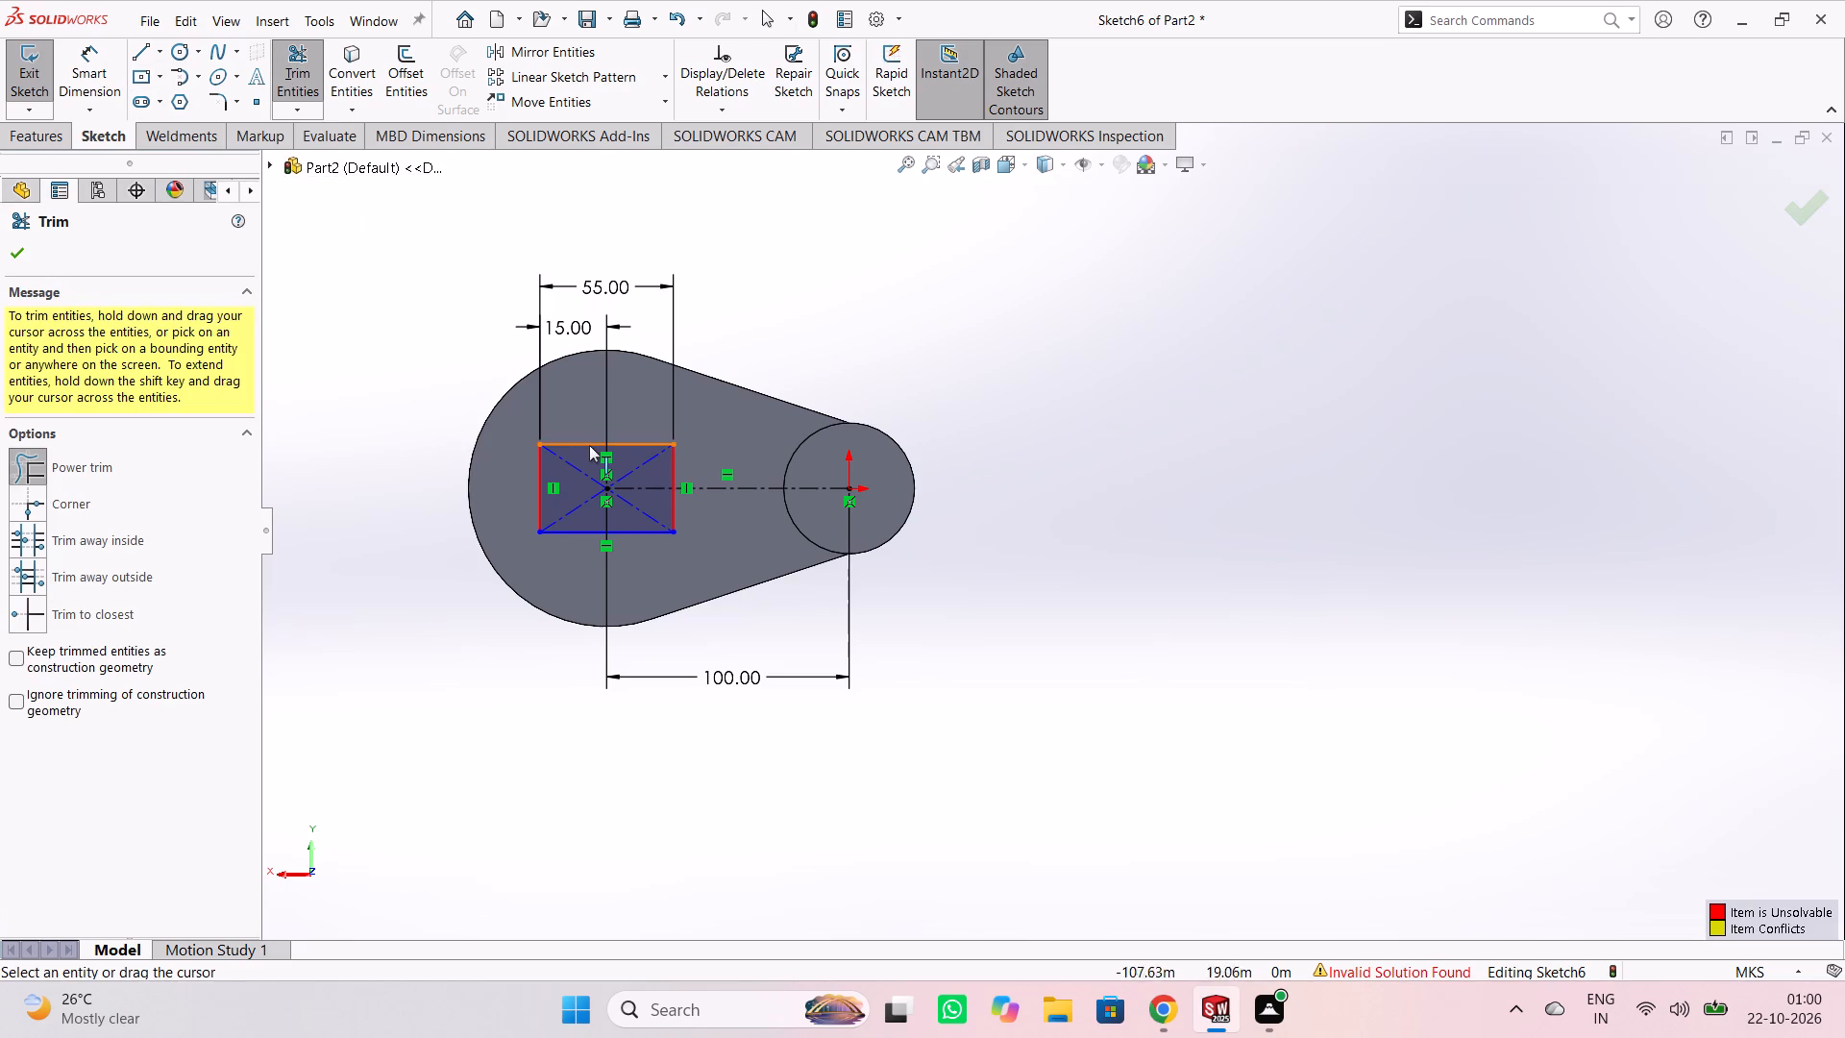
{"action": "left_click_drag", "start_coordinate": [591, 460], "coordinate": [588, 511]}
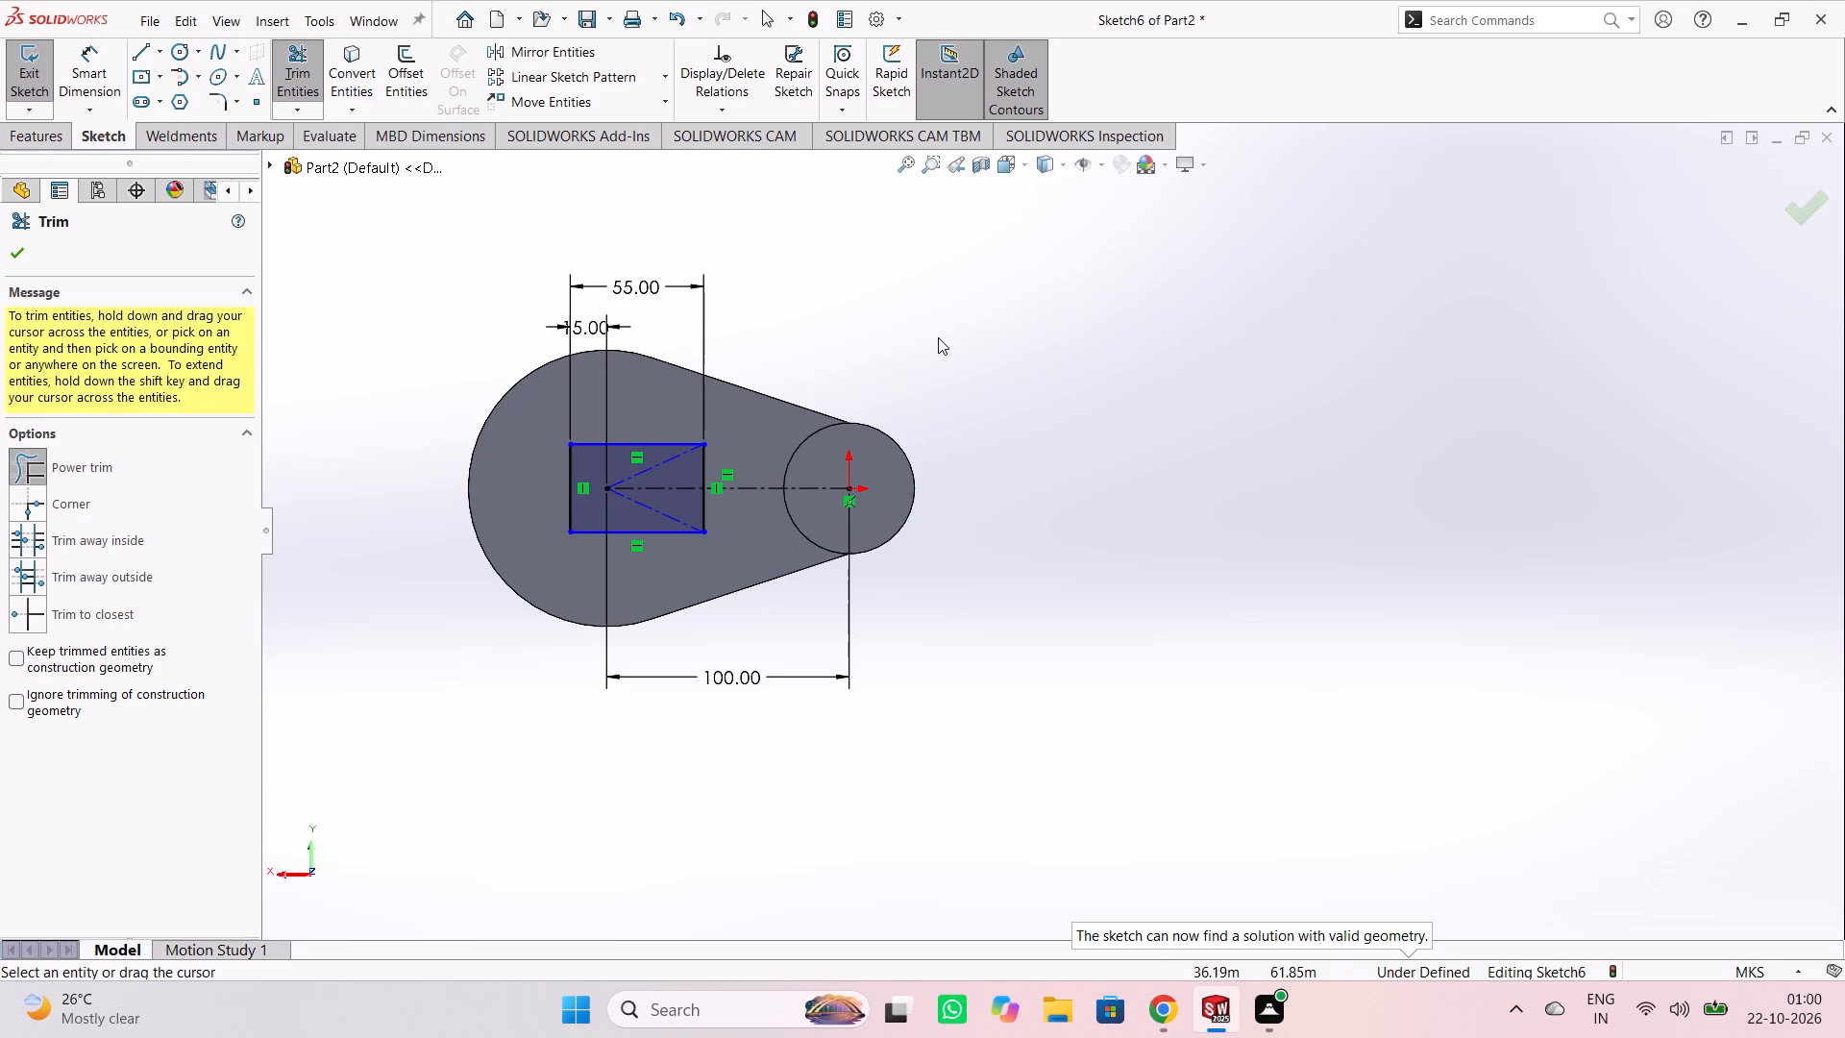
{"action": "key", "text": "Escape"}
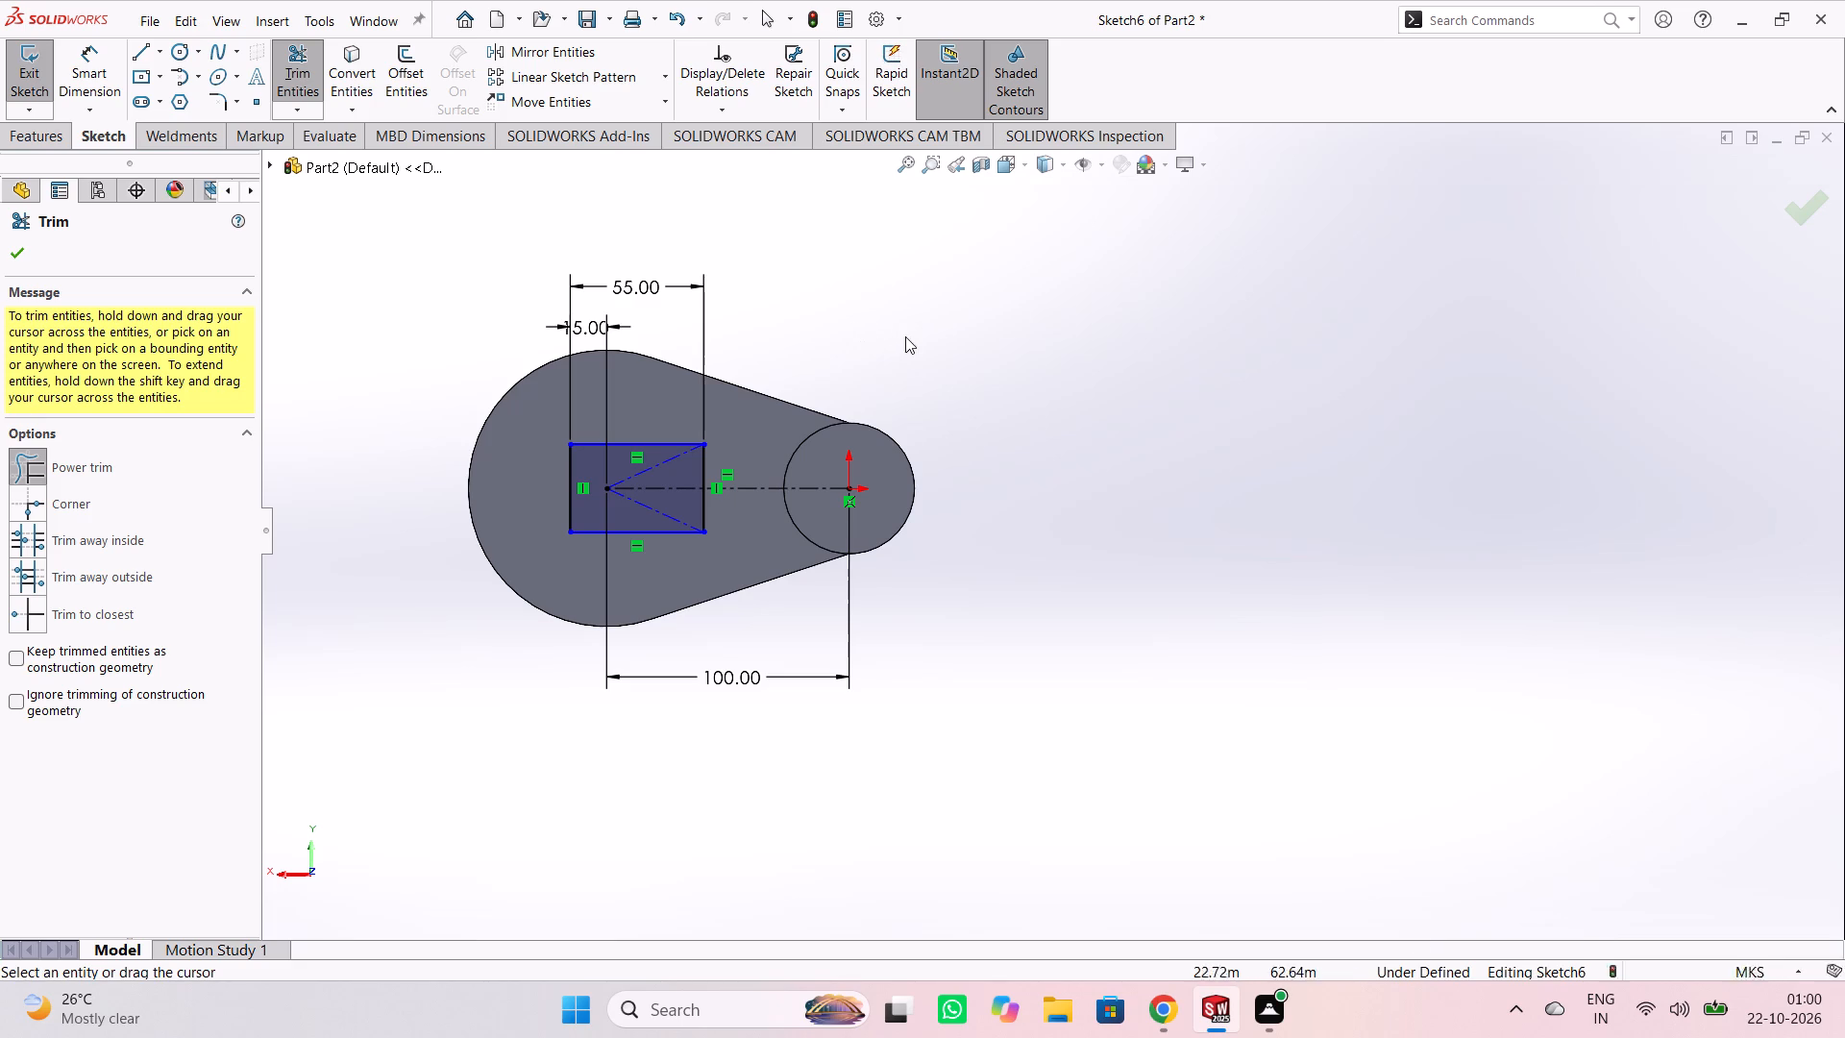
{"action": "left_click", "coordinate": [9, 242]}
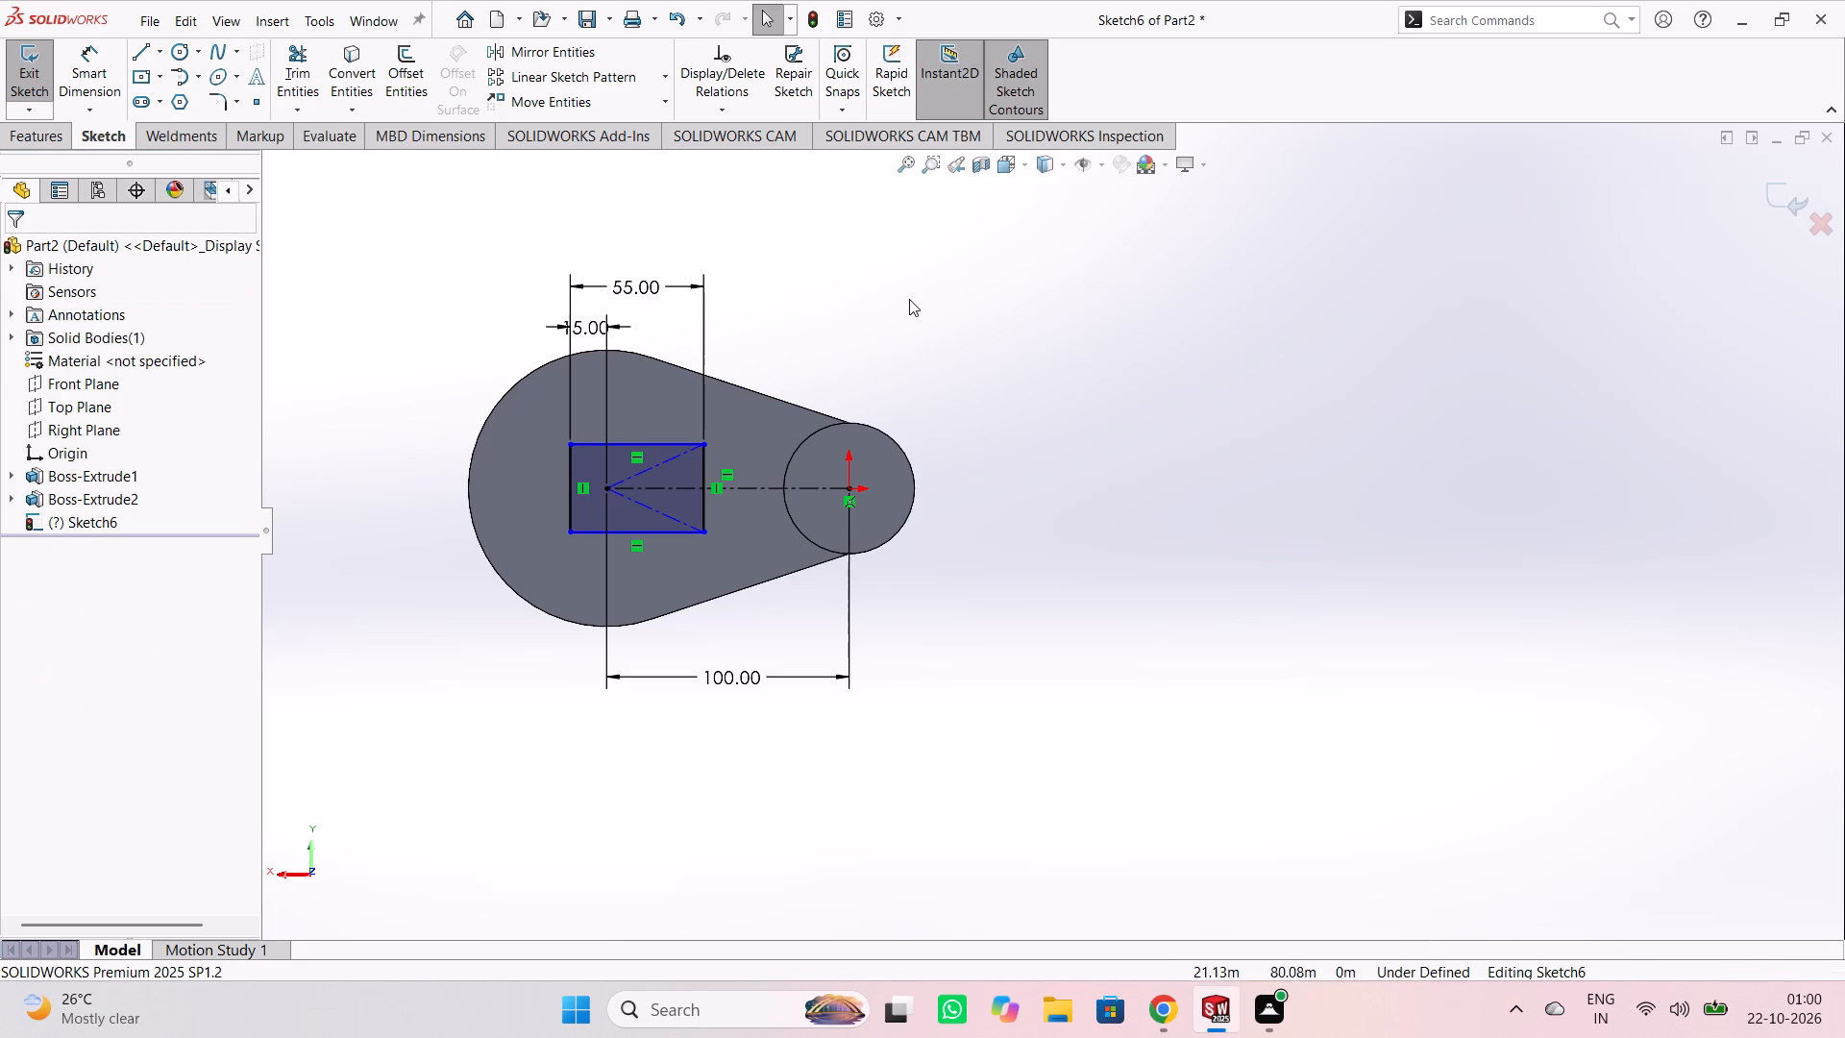
{"action": "left_click", "coordinate": [909, 299]}
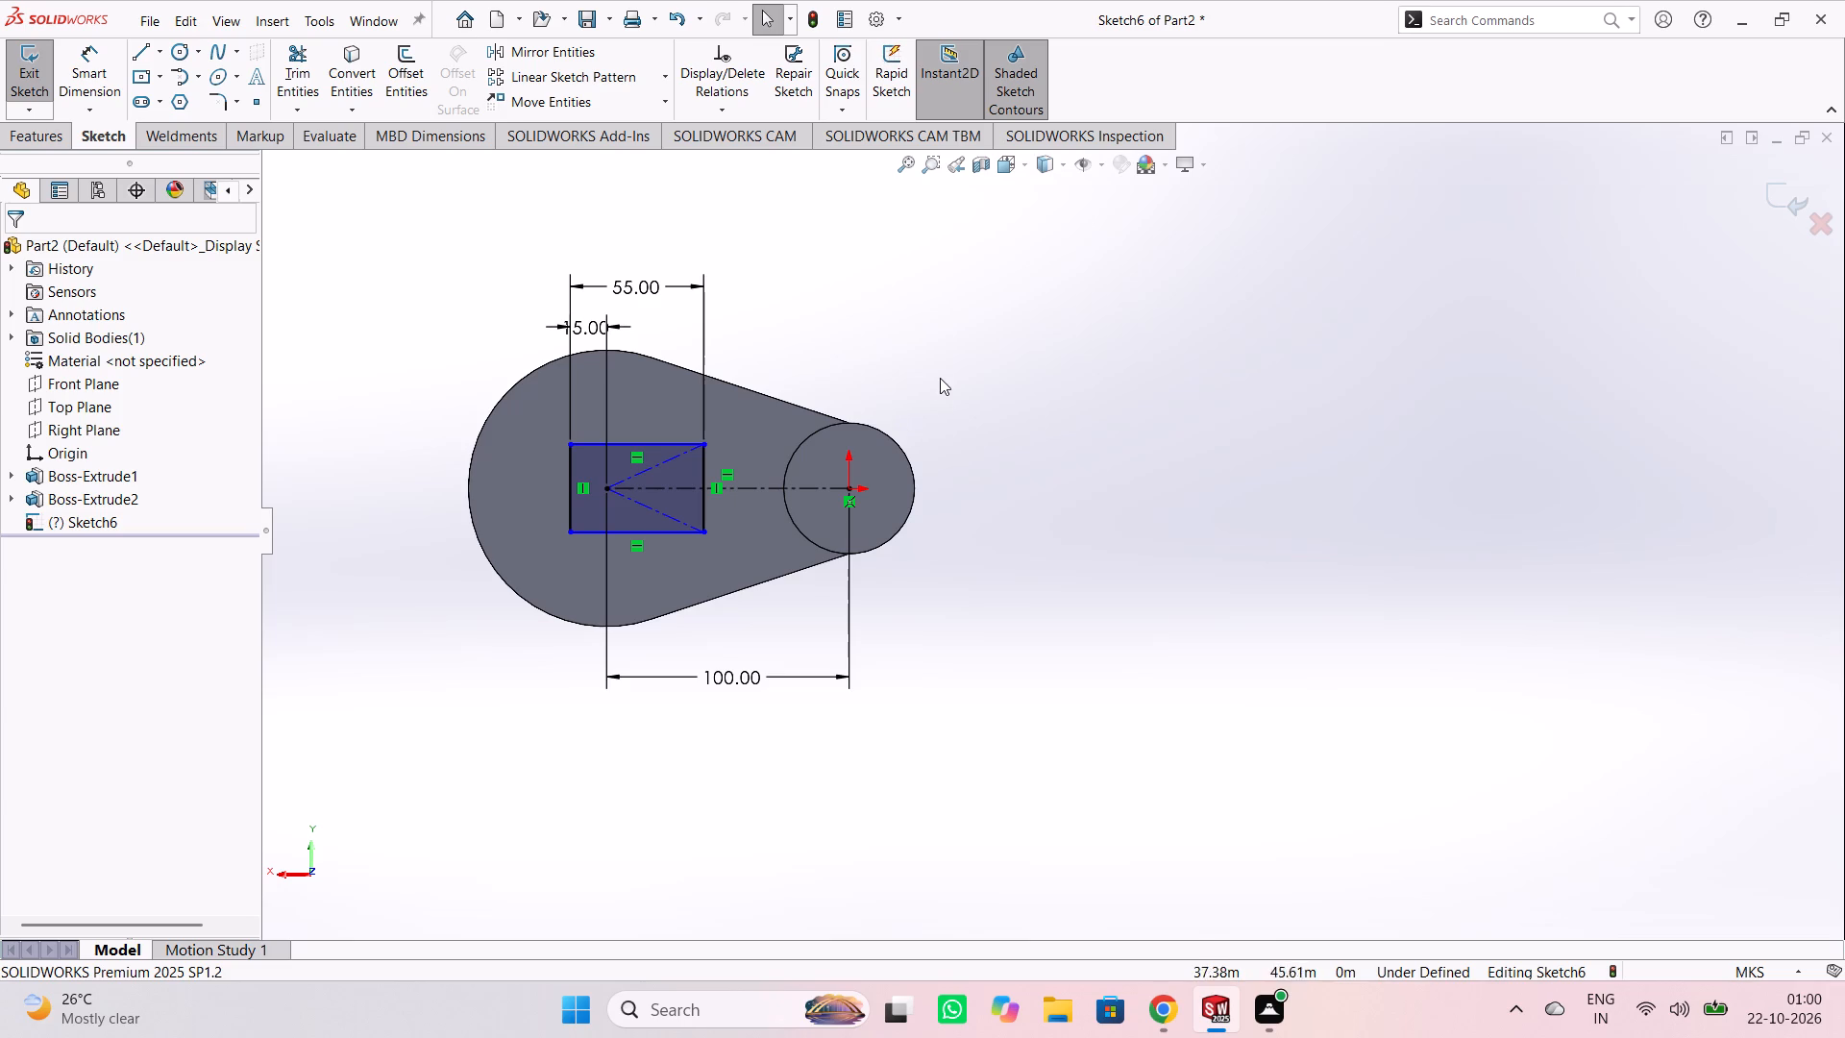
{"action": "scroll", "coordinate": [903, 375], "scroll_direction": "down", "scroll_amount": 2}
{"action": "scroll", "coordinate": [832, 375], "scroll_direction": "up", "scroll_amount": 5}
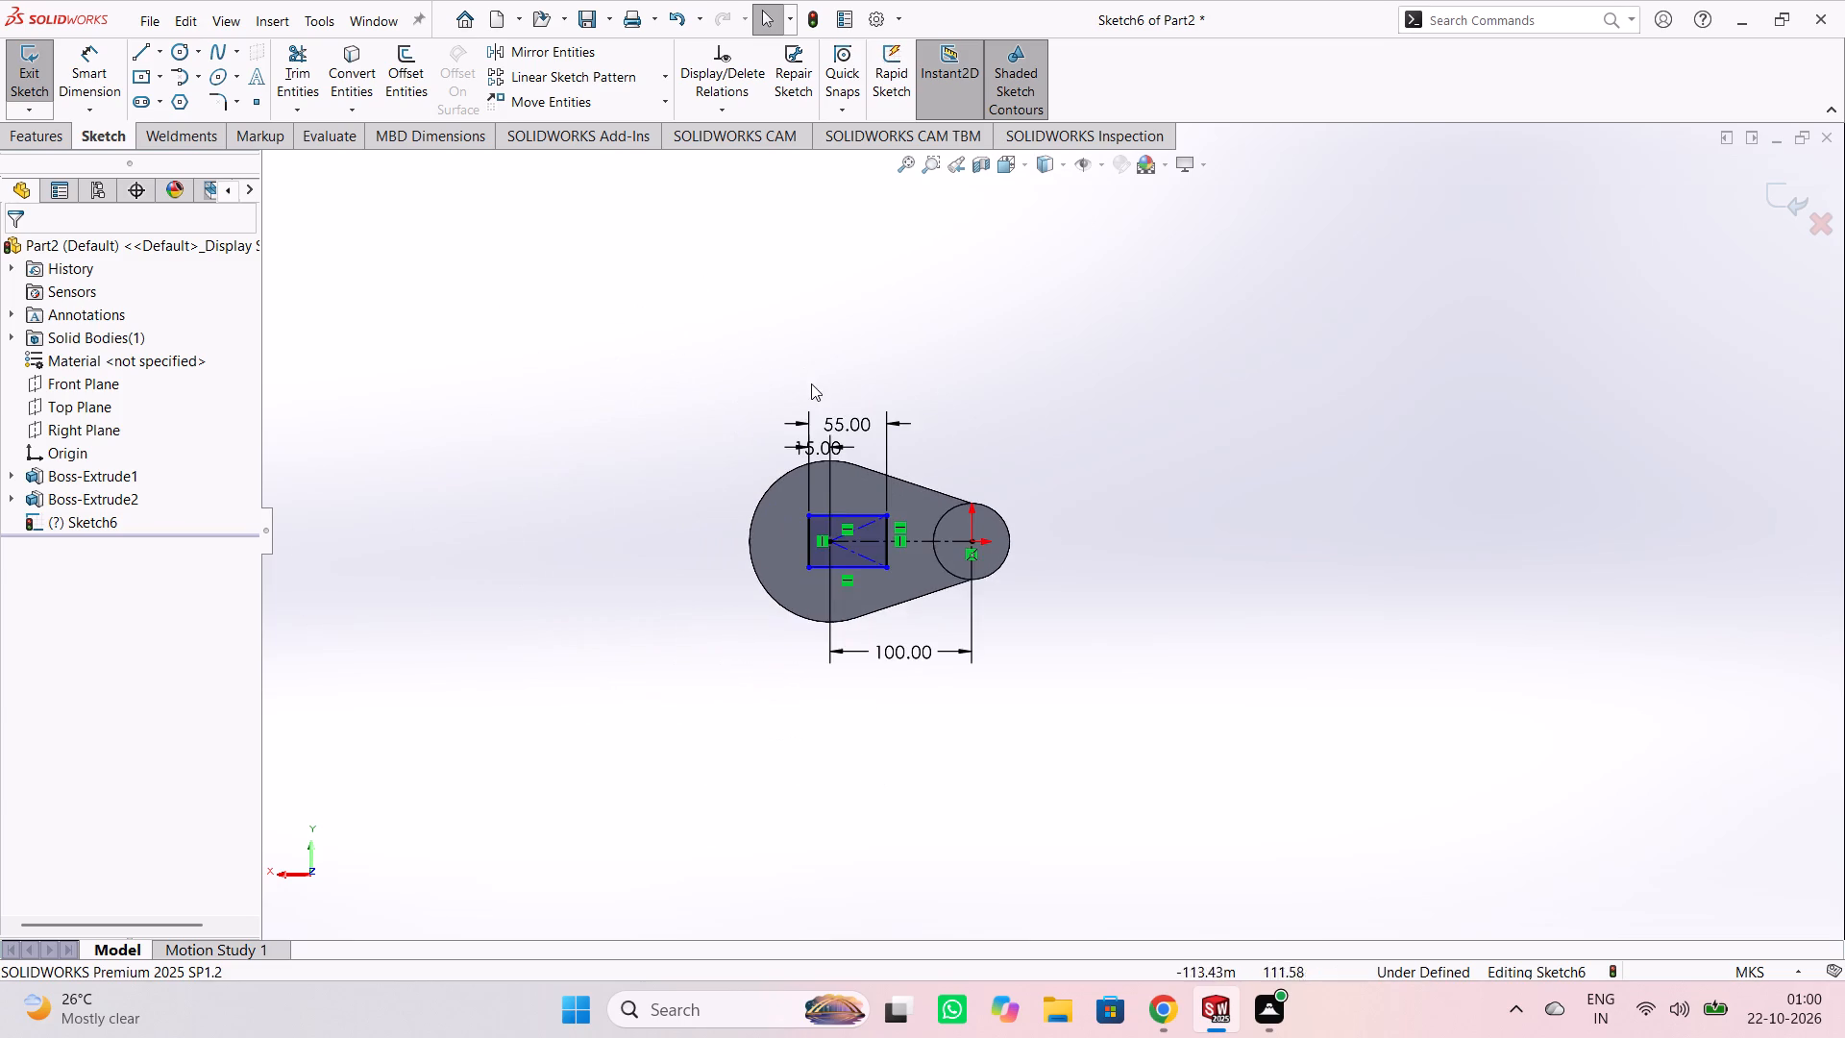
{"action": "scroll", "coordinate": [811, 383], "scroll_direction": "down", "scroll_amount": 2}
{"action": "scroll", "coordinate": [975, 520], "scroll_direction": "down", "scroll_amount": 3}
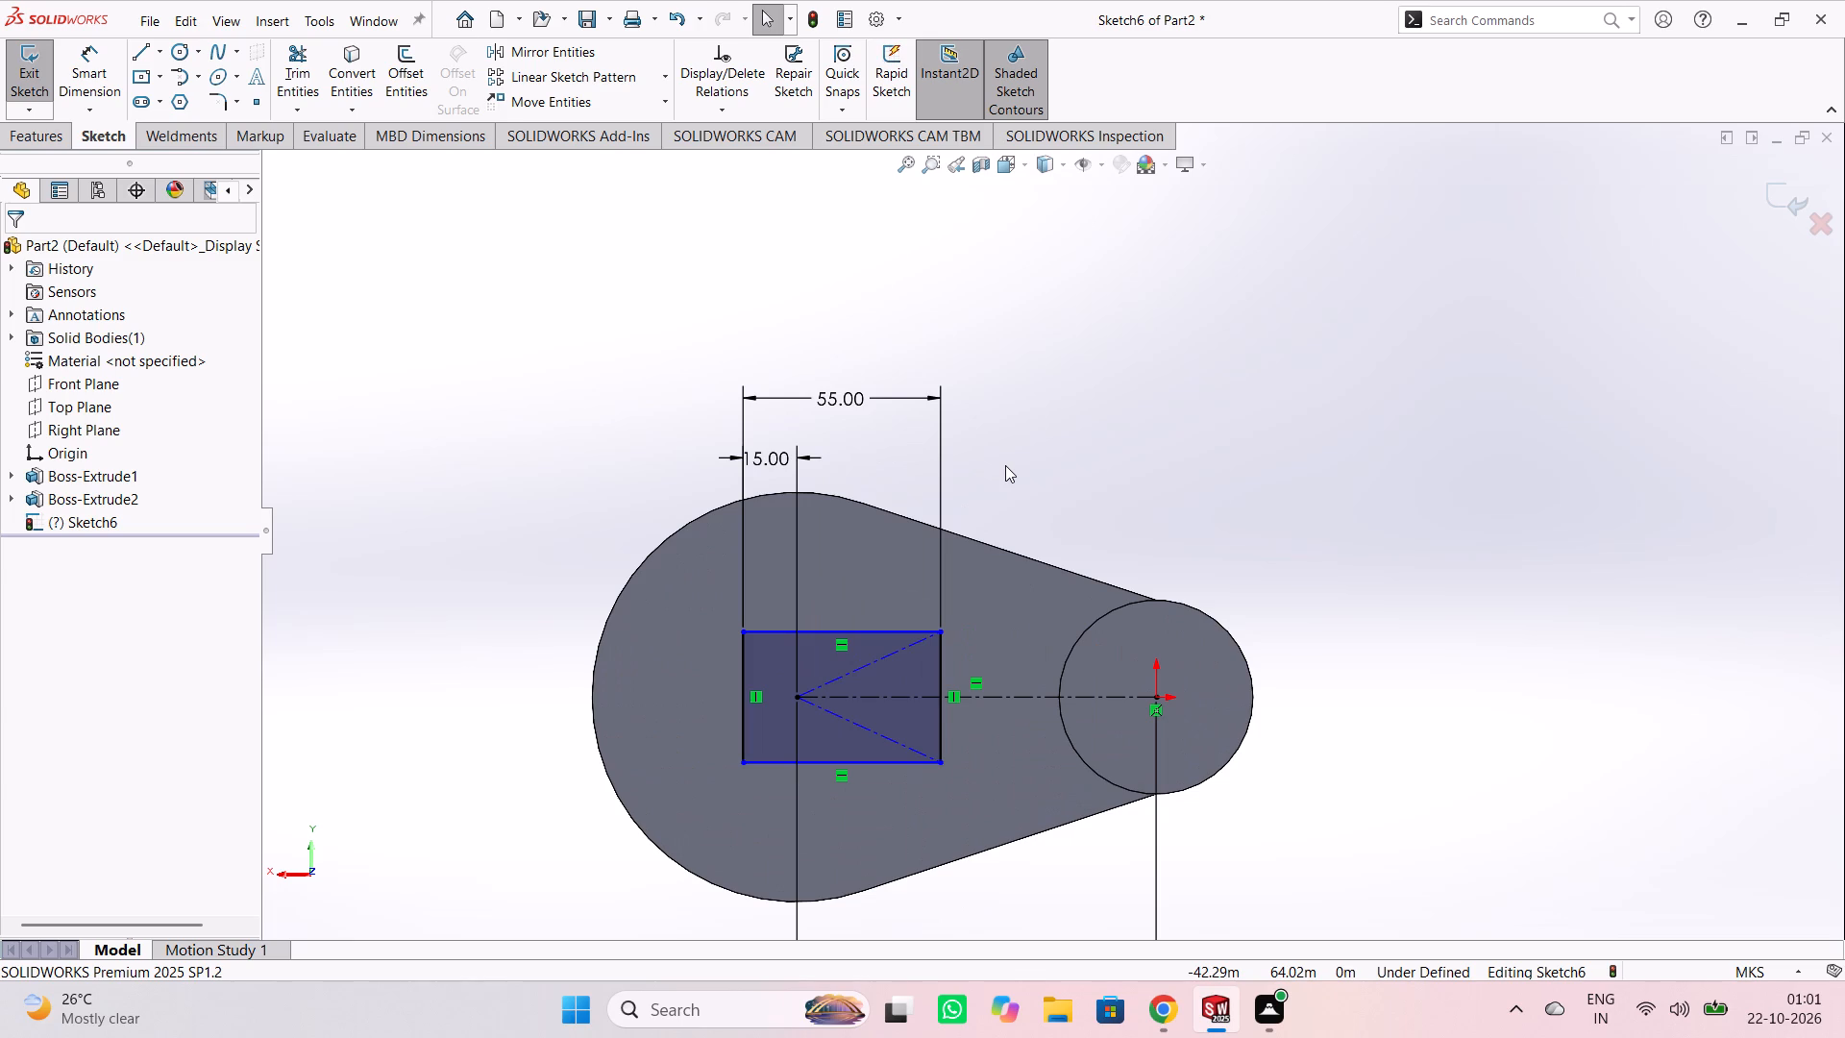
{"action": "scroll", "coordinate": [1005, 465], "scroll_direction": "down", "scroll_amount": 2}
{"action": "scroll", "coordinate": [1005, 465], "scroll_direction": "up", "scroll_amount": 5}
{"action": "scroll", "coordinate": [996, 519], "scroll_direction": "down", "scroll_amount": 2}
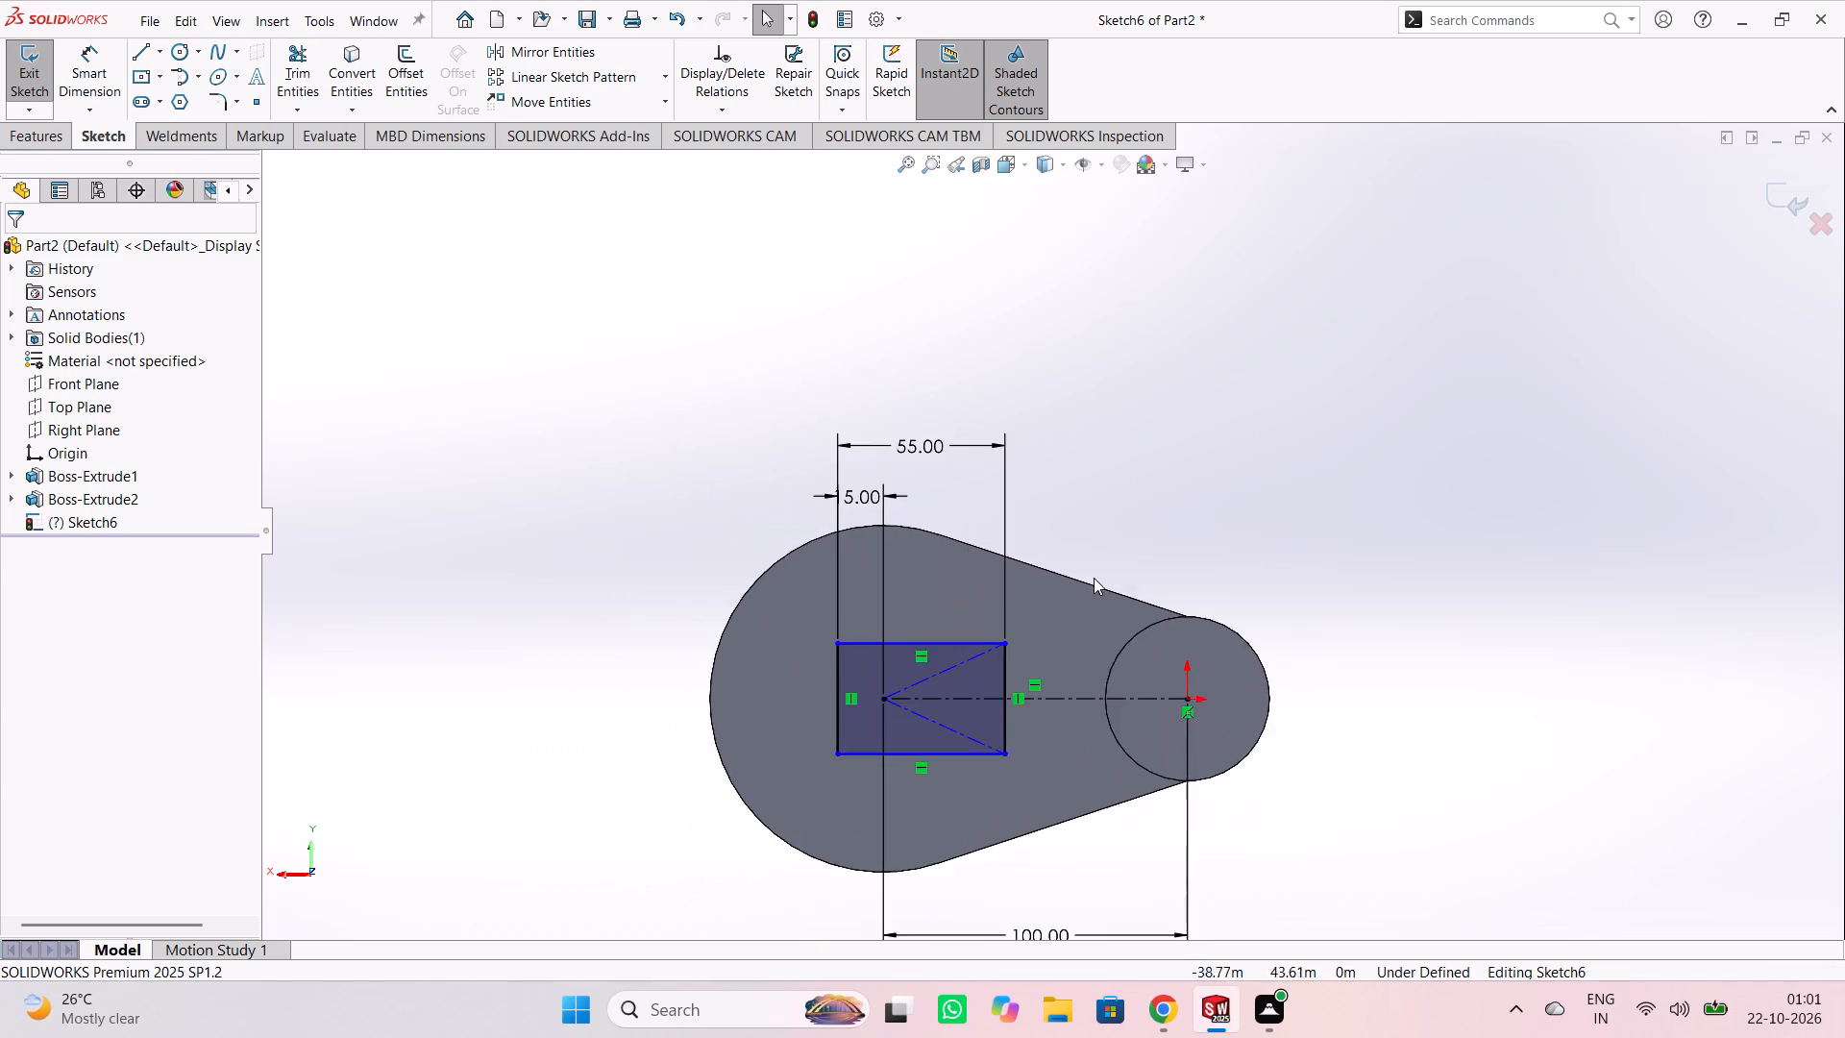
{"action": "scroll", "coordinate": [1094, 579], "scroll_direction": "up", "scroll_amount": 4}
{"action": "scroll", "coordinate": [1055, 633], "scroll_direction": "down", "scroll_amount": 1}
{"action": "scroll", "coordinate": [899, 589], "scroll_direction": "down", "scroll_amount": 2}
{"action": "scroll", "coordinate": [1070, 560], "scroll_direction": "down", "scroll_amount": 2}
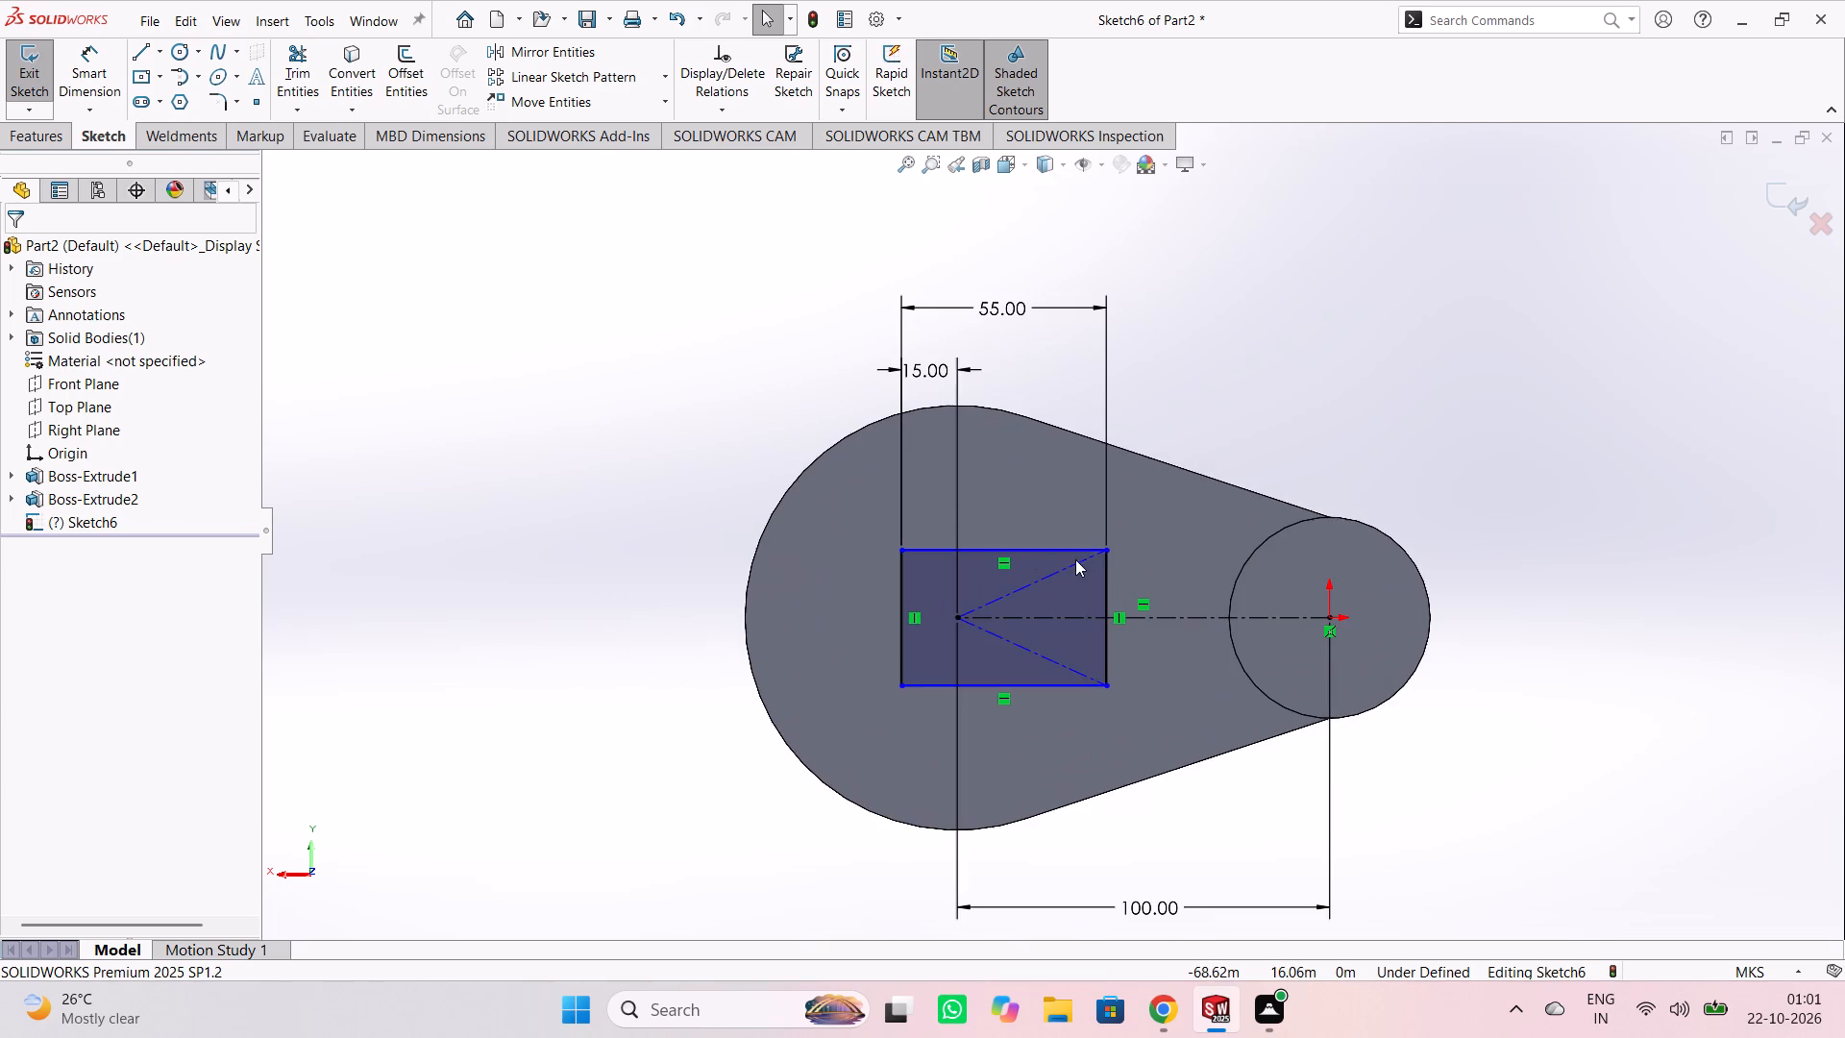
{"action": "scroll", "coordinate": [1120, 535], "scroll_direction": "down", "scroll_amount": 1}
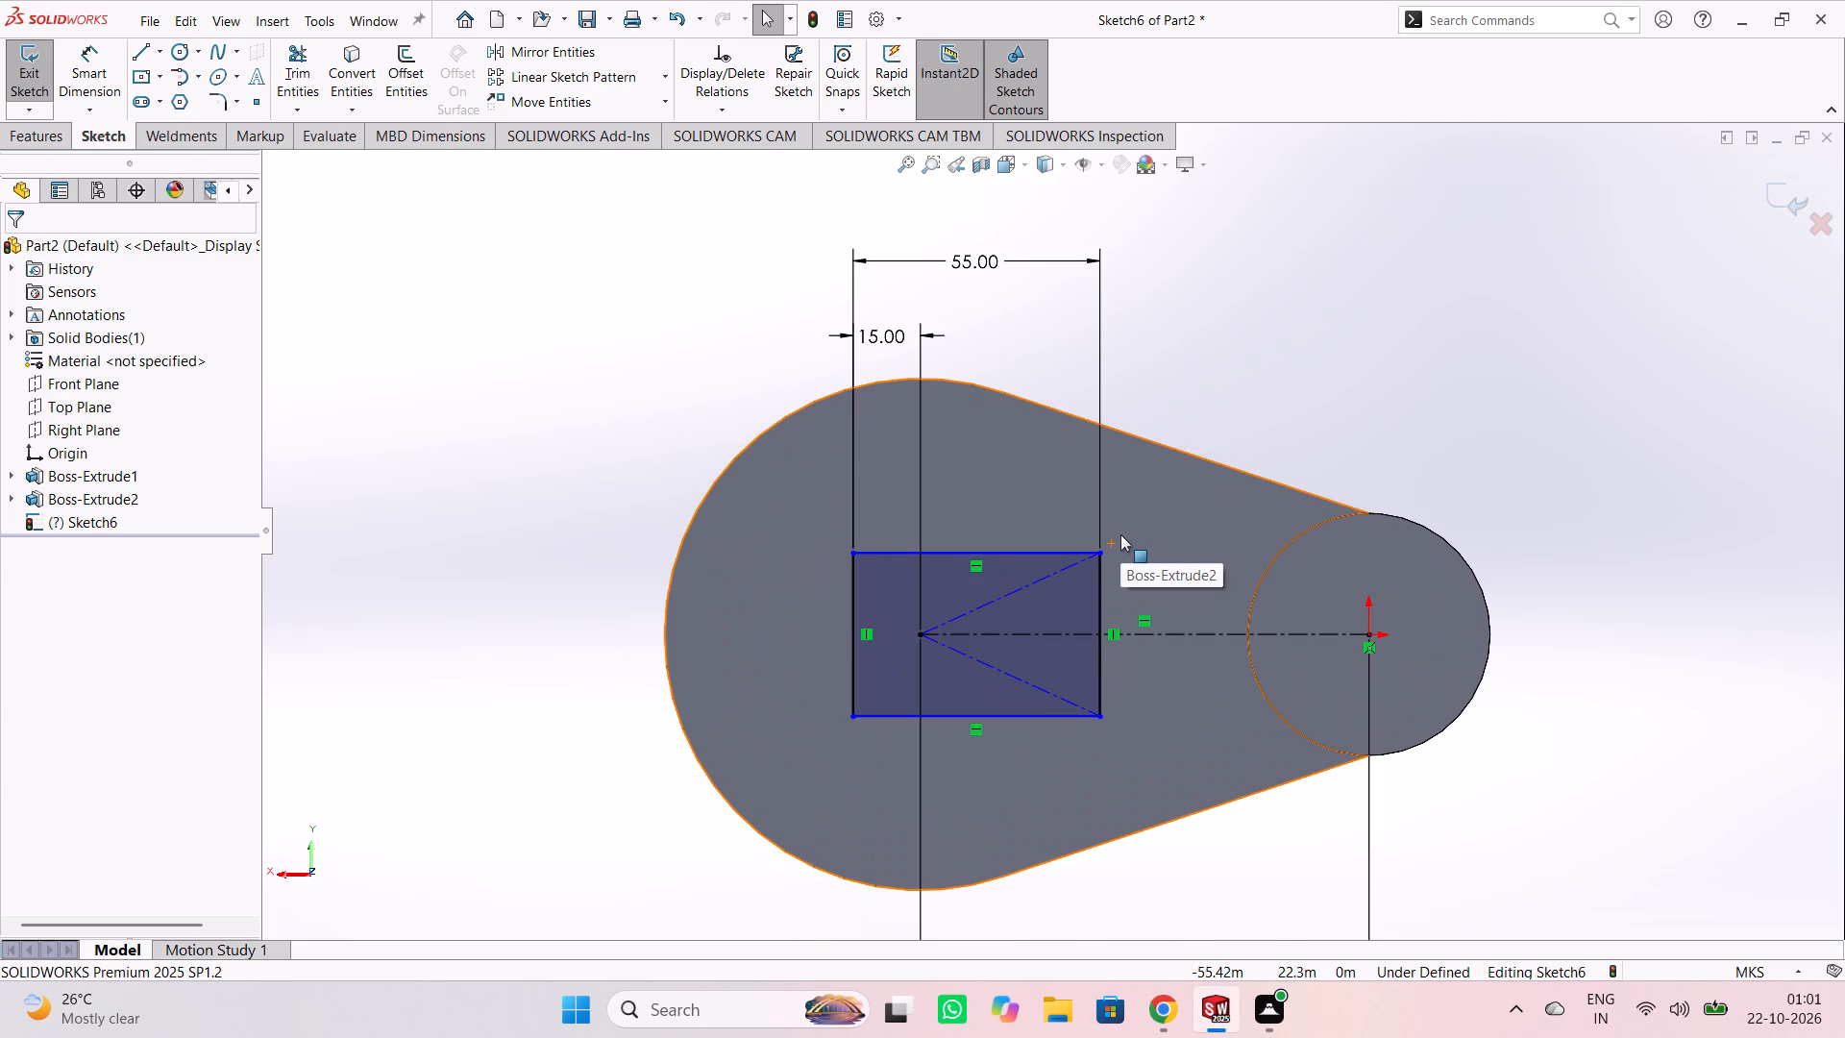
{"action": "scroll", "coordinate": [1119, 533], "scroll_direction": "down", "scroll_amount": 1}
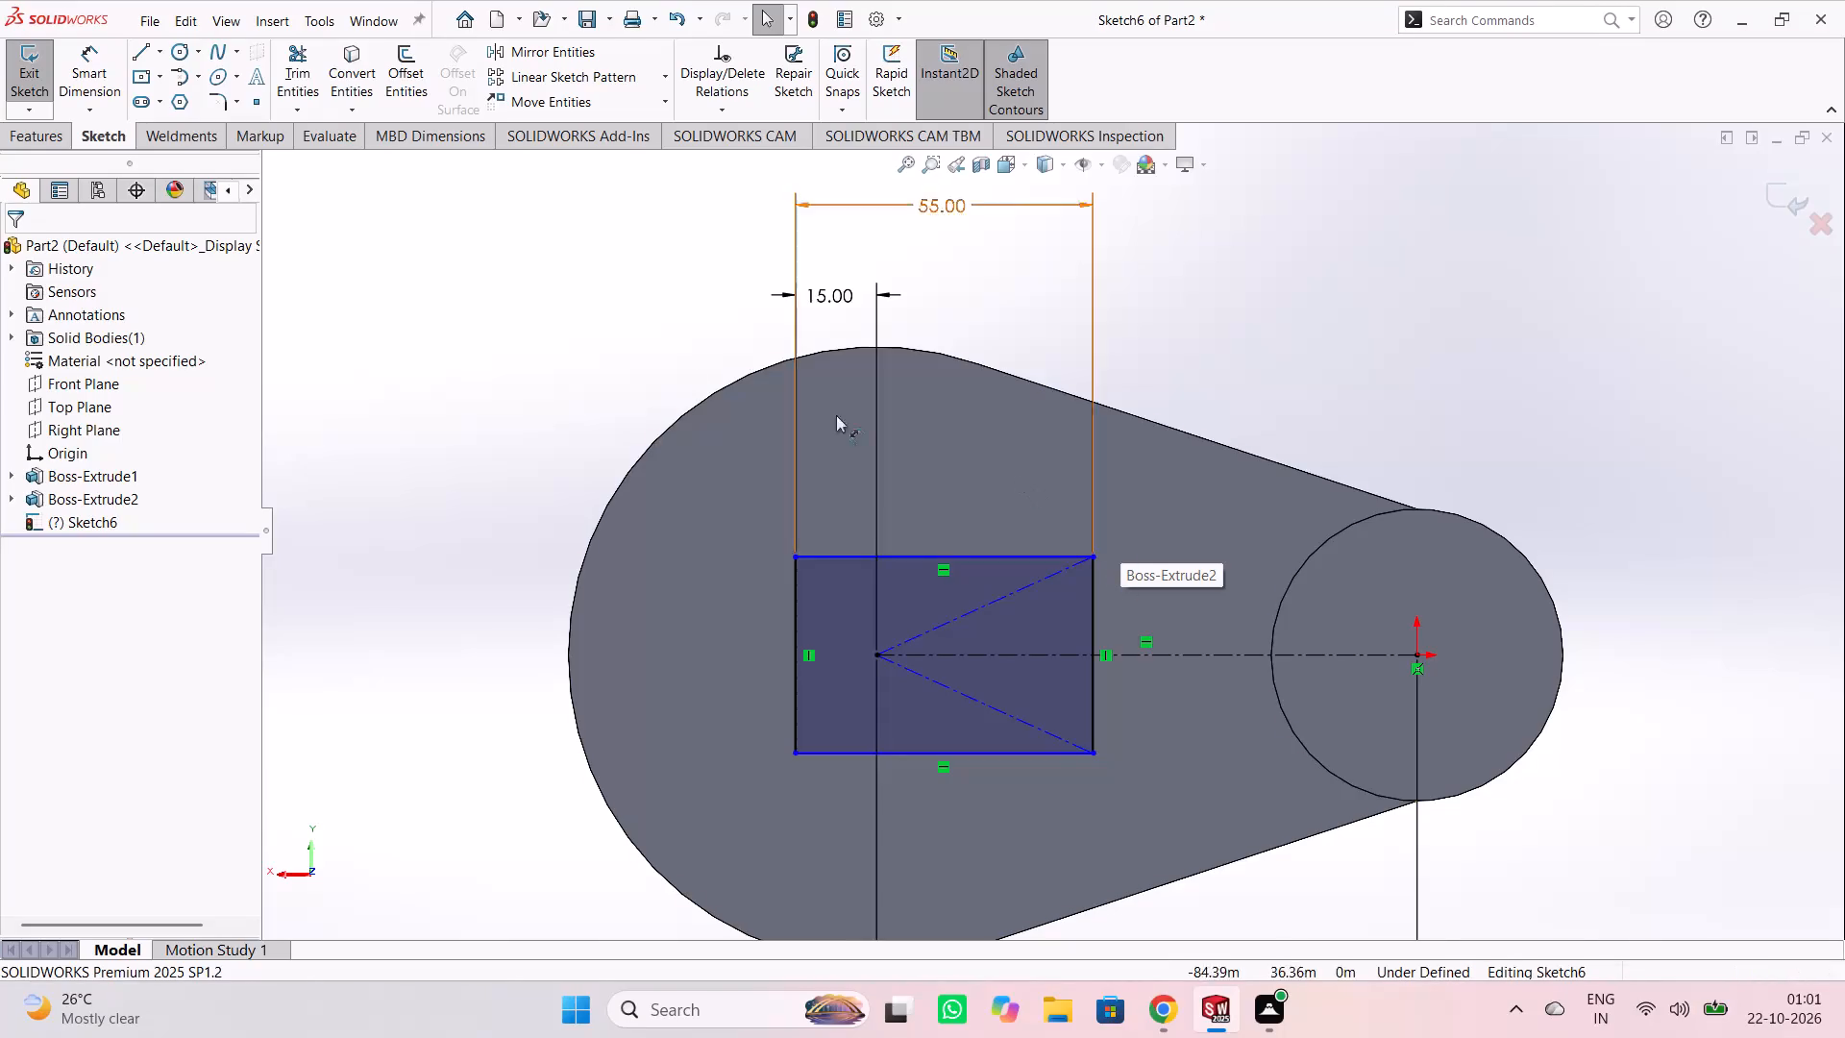
Dimension the rectangle's vertical side nearest the boss to 54 m, placing the dimension between the rectangle and the boss.
{"action": "left_click", "coordinate": [173, 55]}
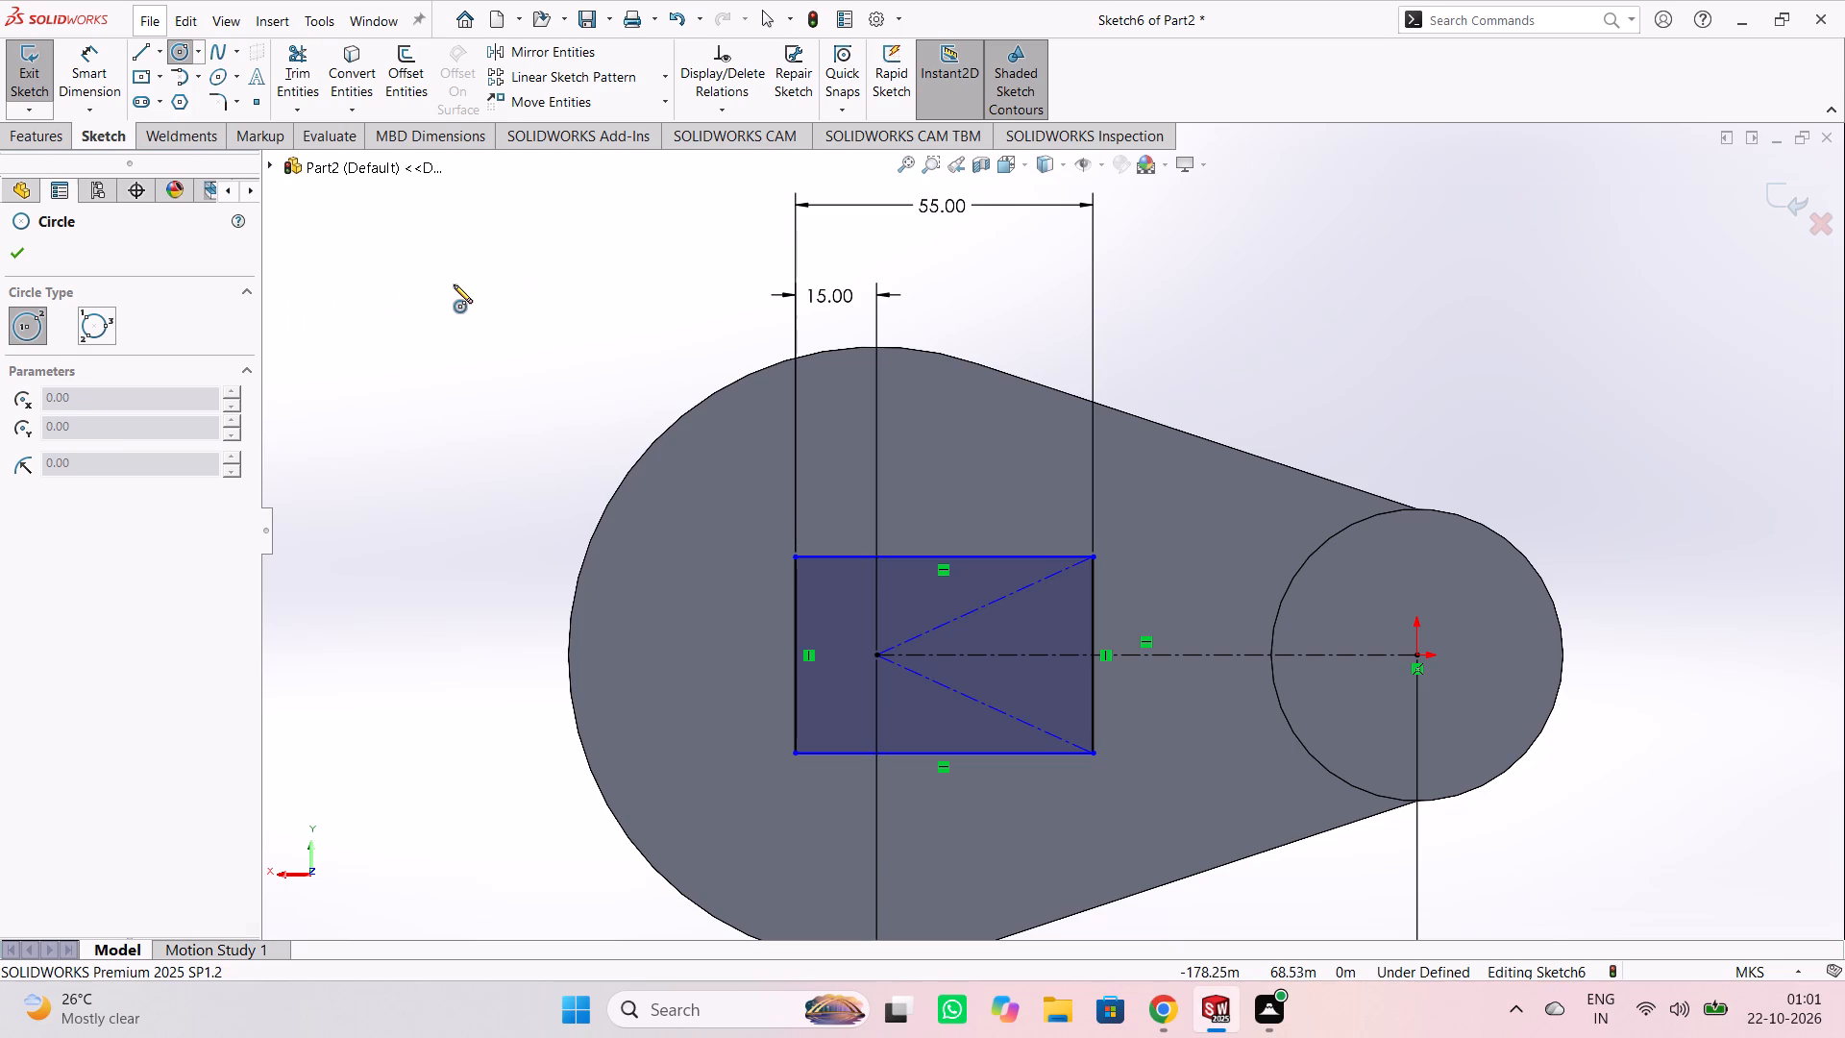
{"action": "key", "text": "Escape"}
{"action": "left_click", "coordinate": [96, 63]}
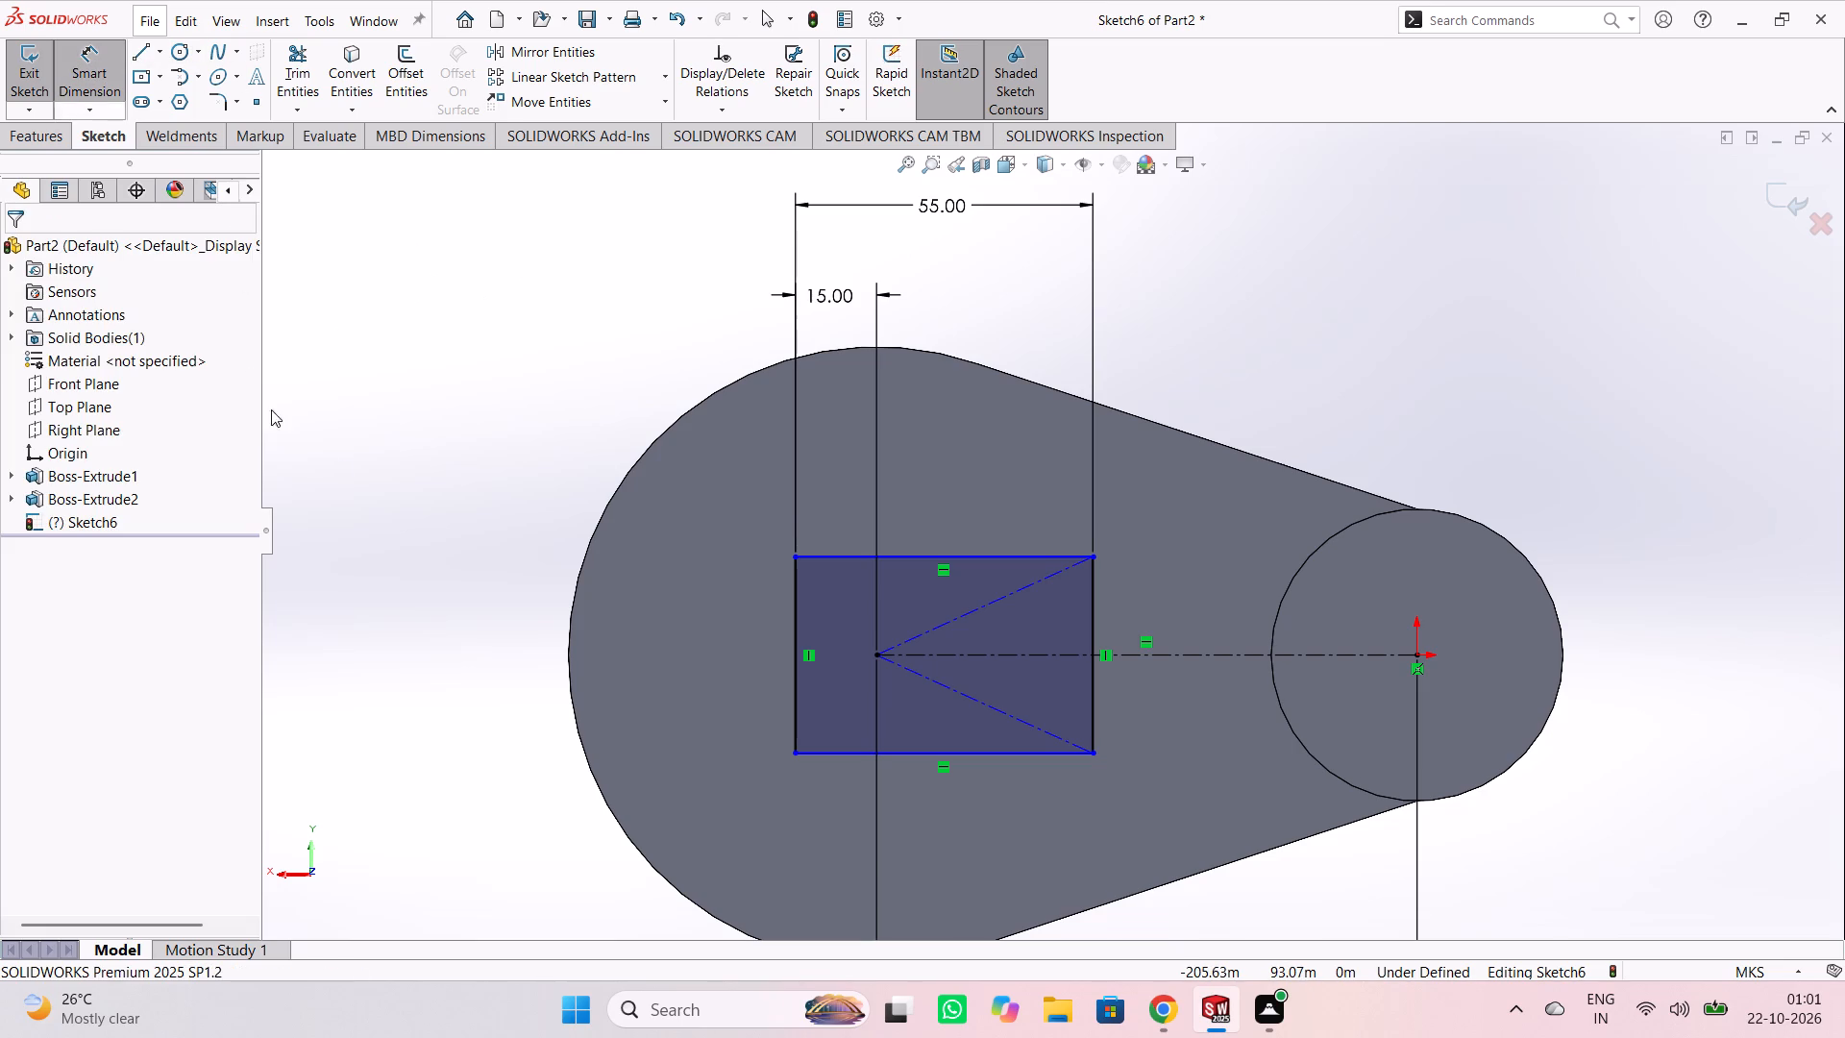
{"action": "left_click", "coordinate": [1092, 612]}
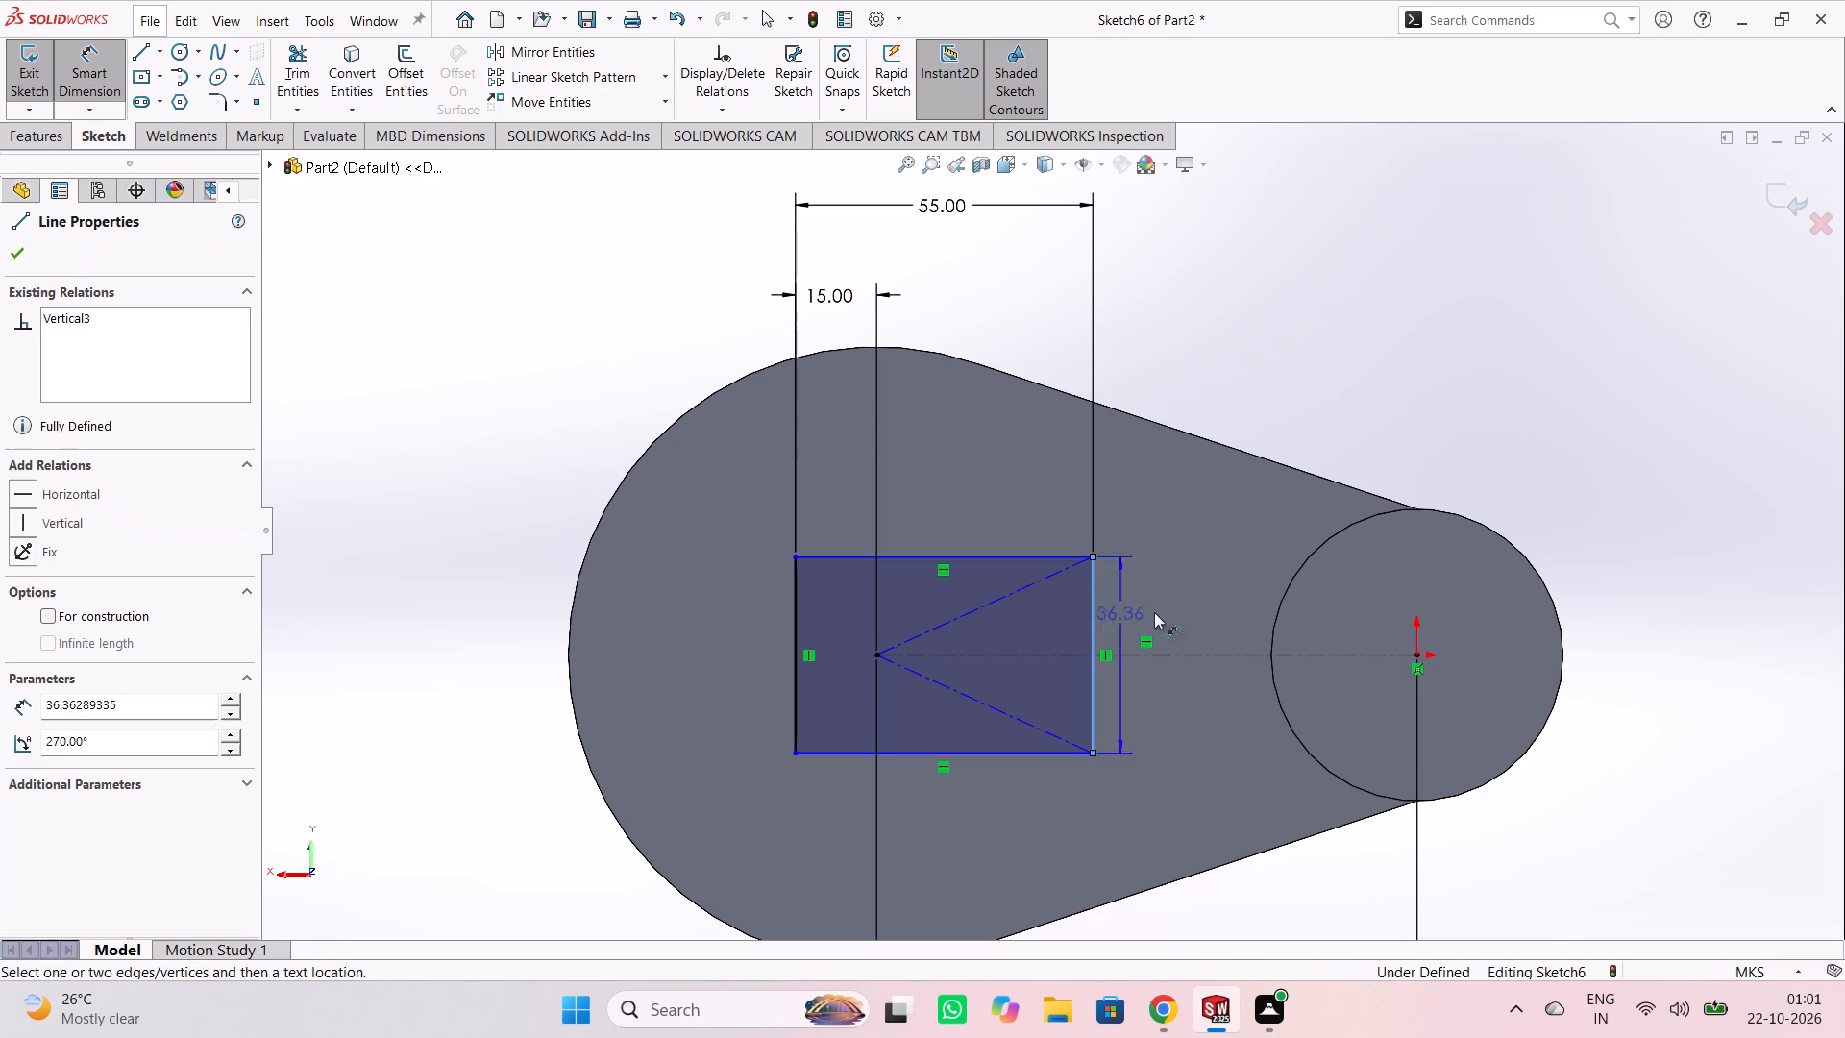
{"action": "left_click", "coordinate": [1211, 699]}
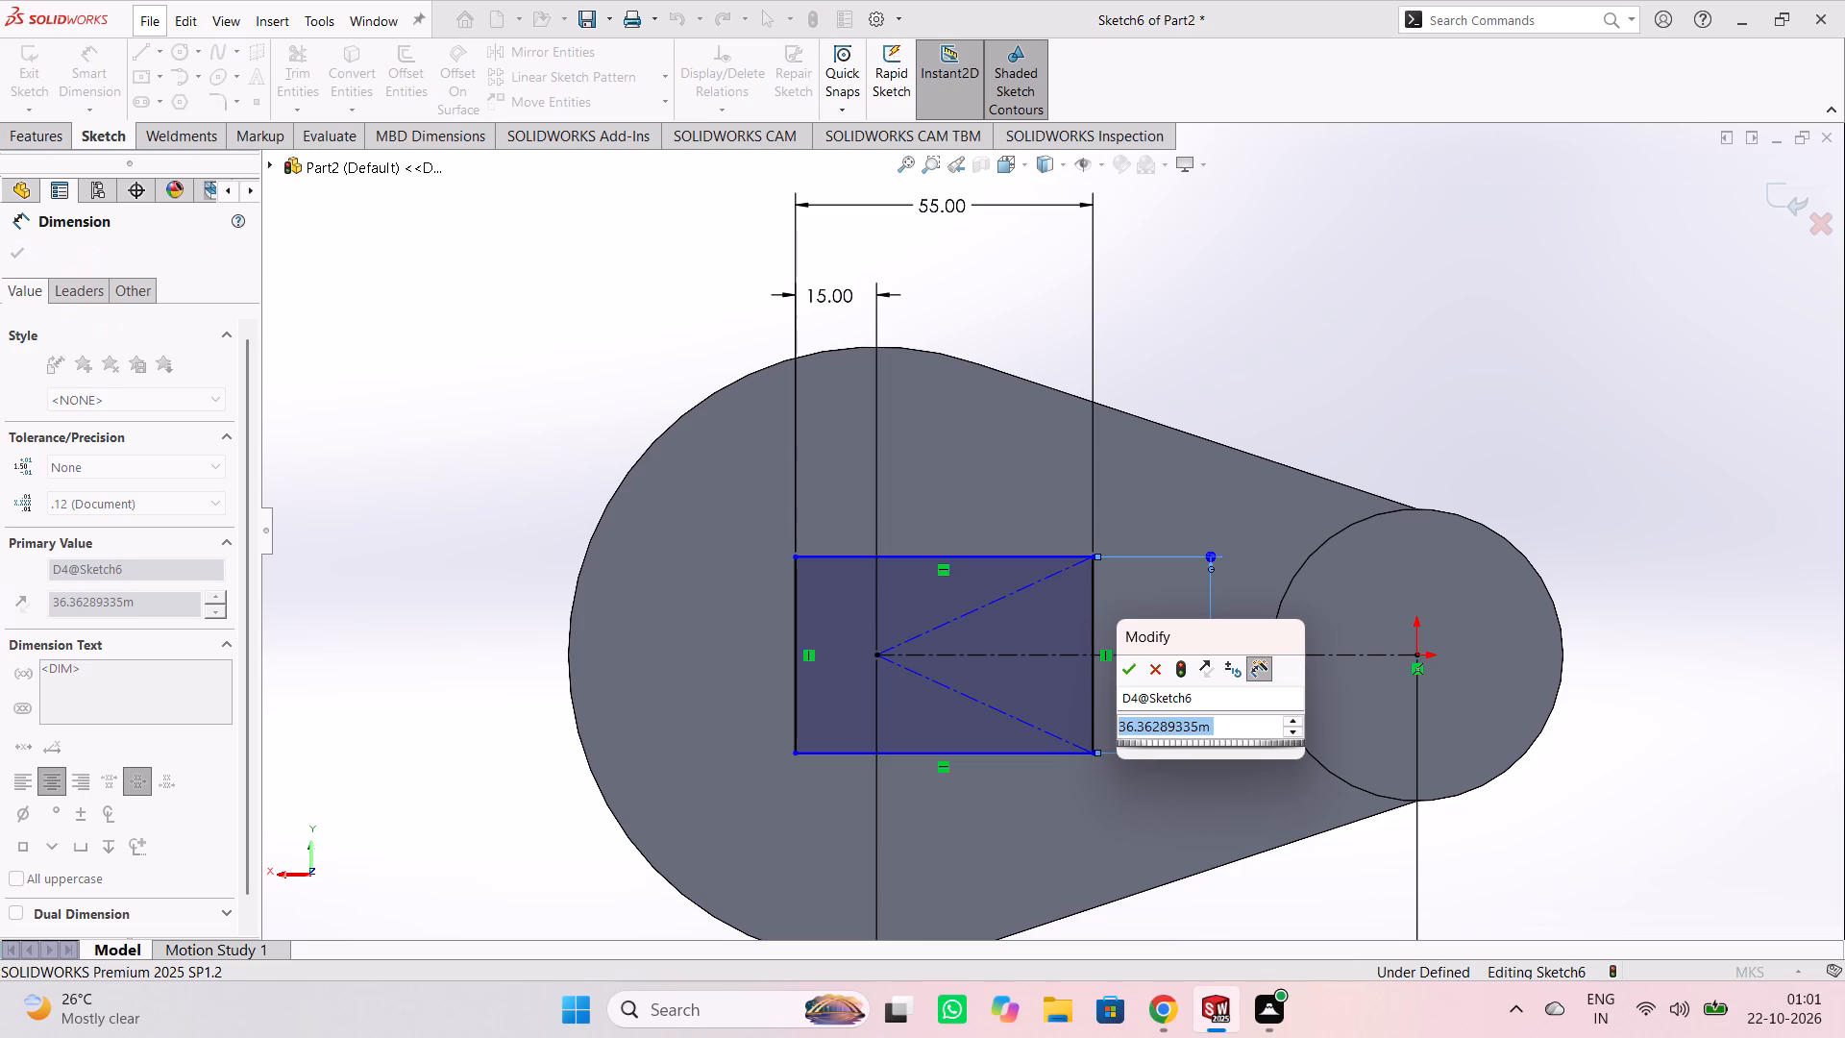
{"action": "type", "text": "54"}
{"action": "key", "text": "Return"}
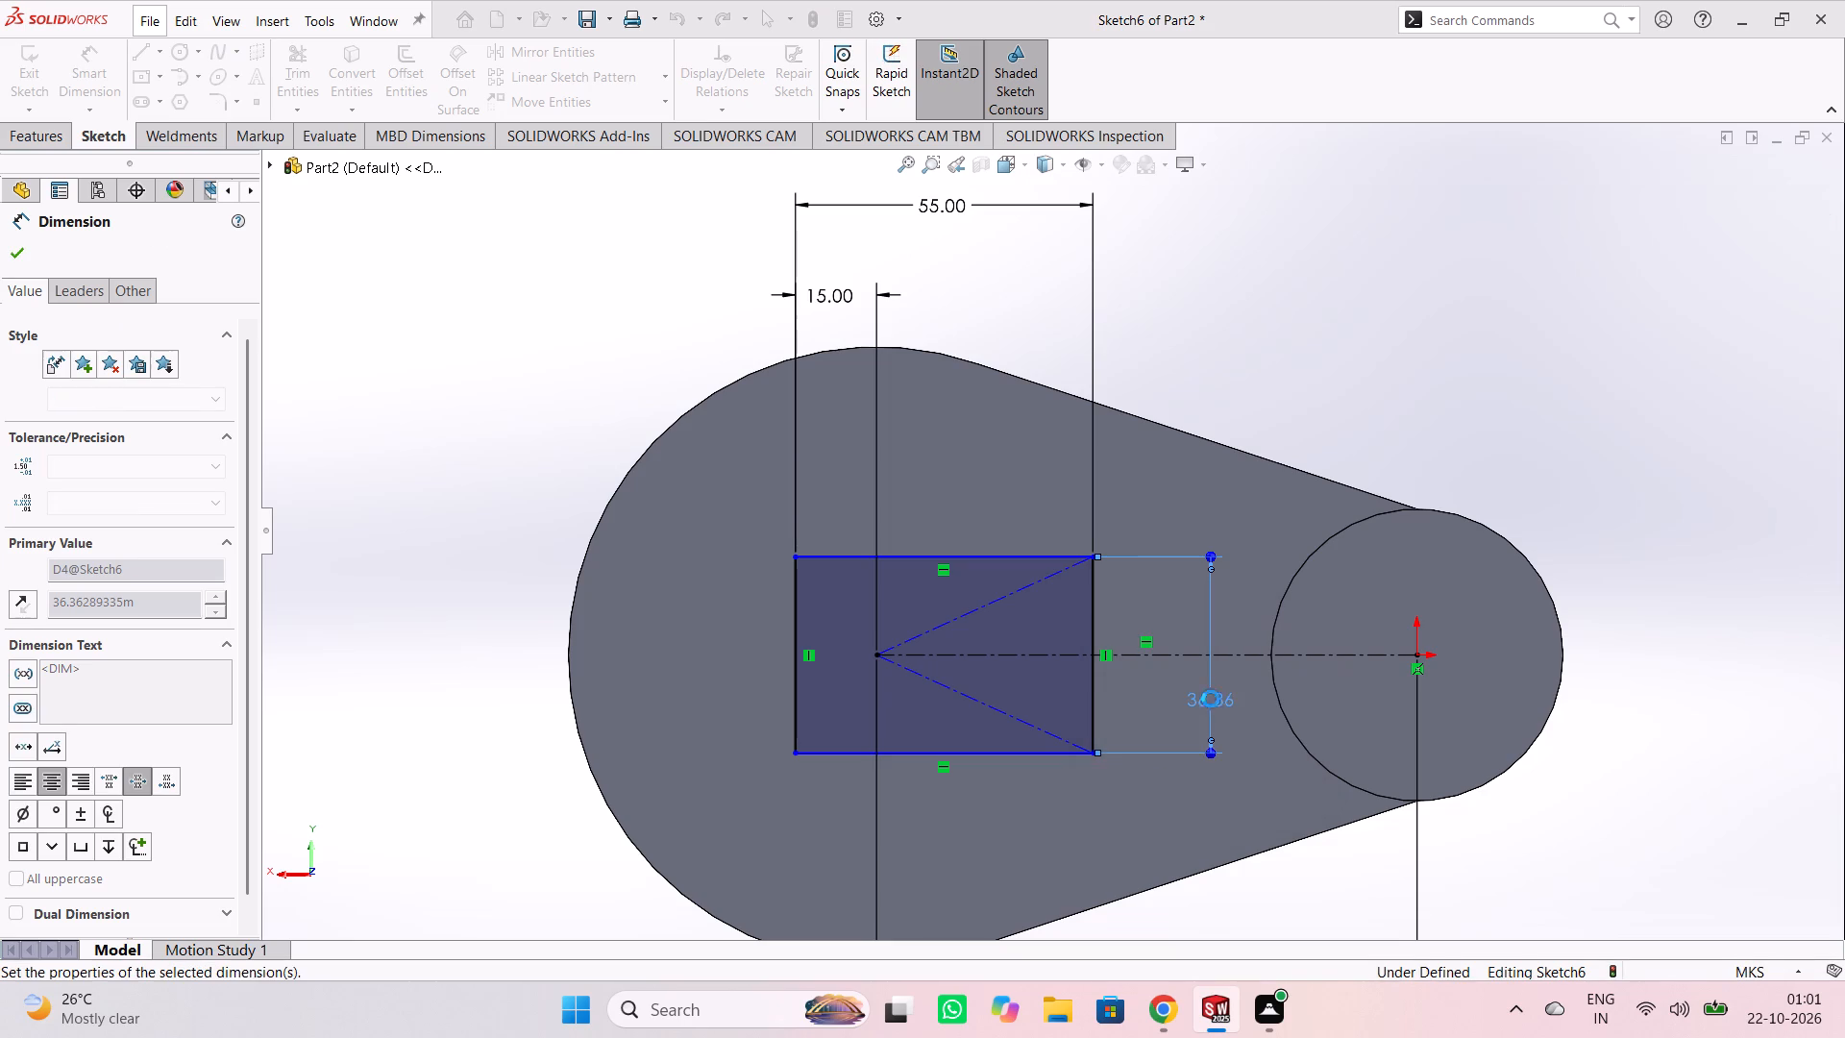
{"action": "left_click", "coordinate": [1119, 711]}
Dimension the distance from the horizontal centreline to the rectangle's lower side as 27 m.
{"action": "left_click", "coordinate": [1055, 658]}
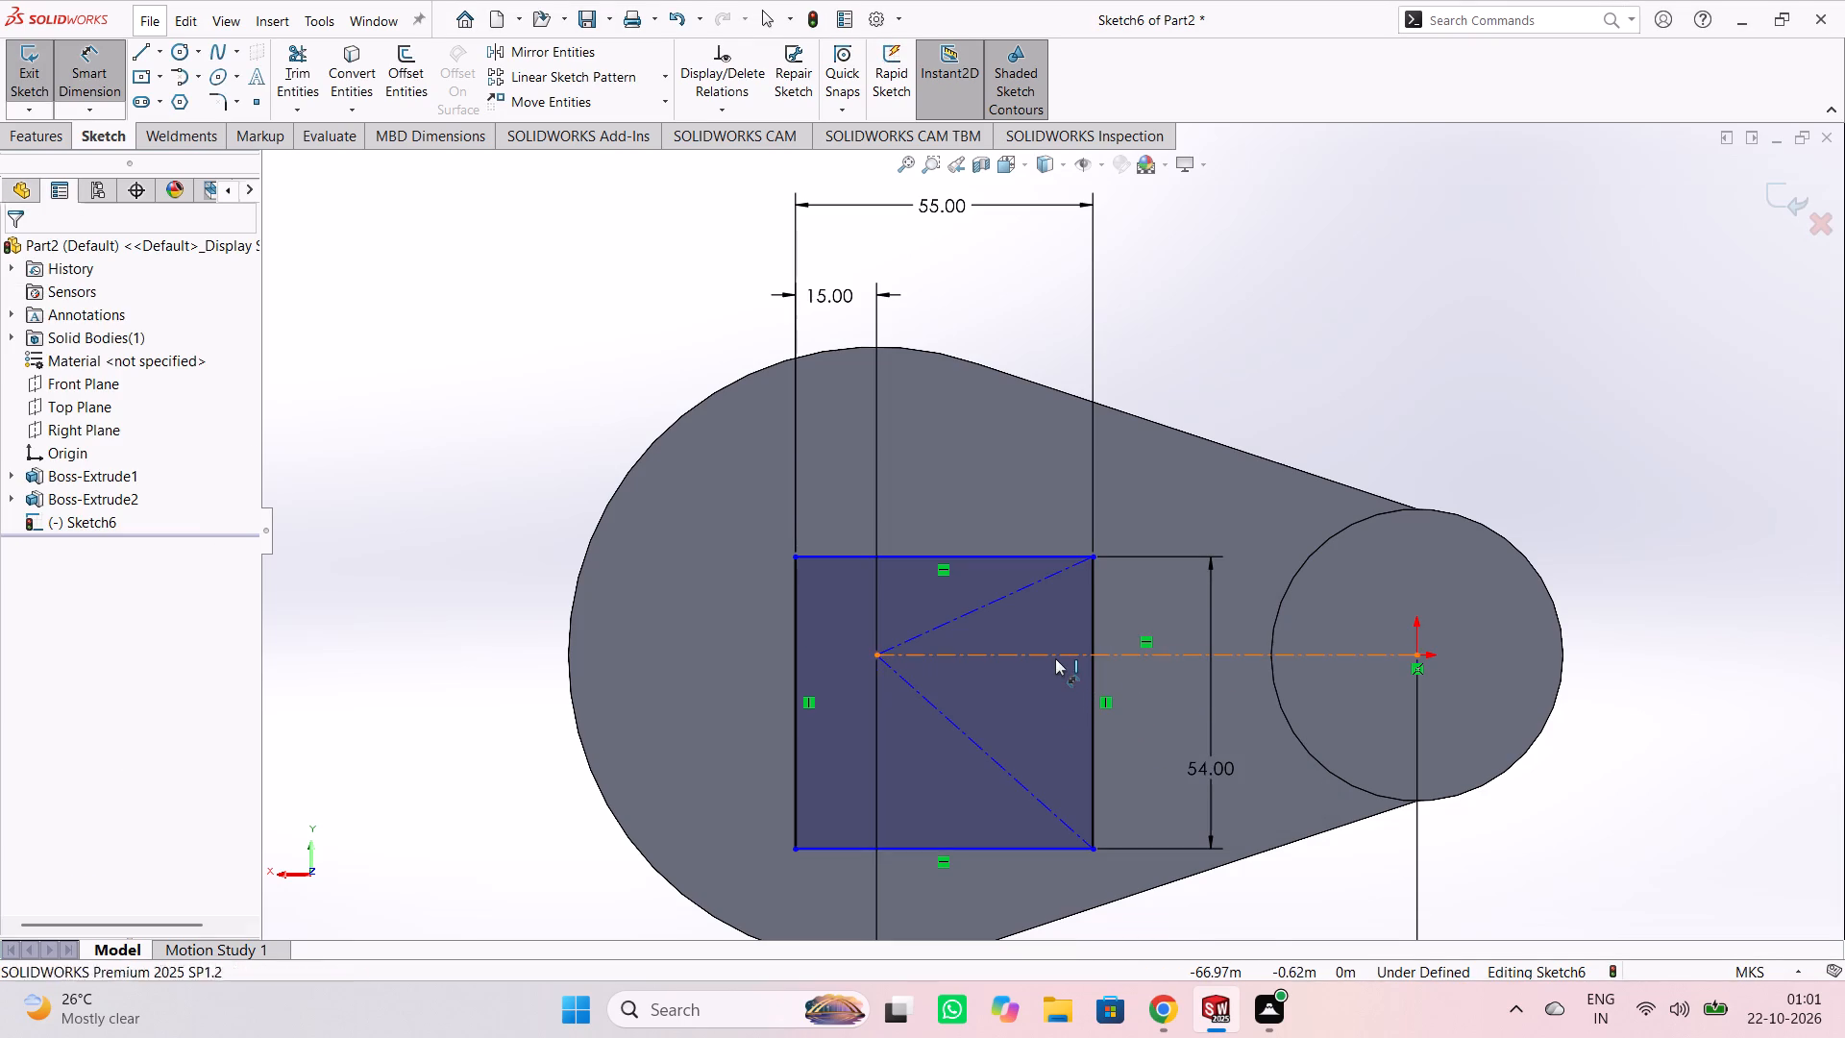
{"action": "left_click", "coordinate": [1036, 850]}
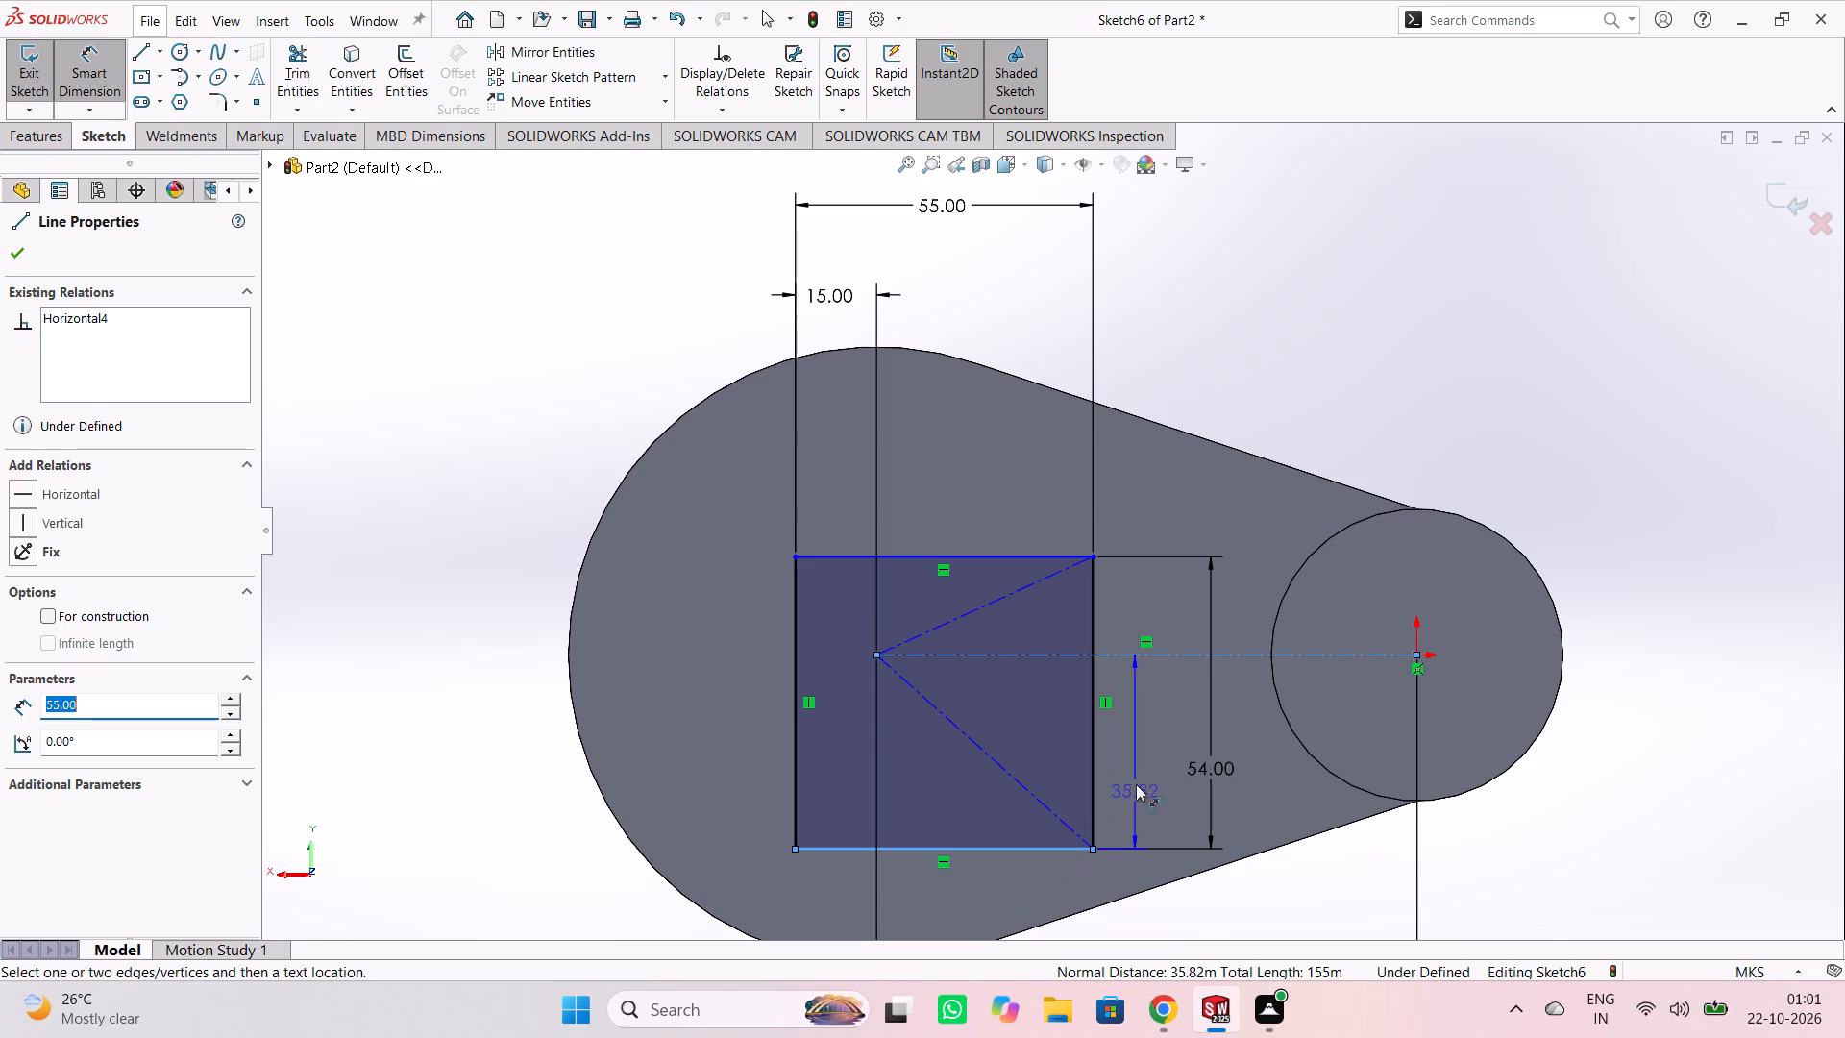
{"action": "left_click", "coordinate": [1136, 770]}
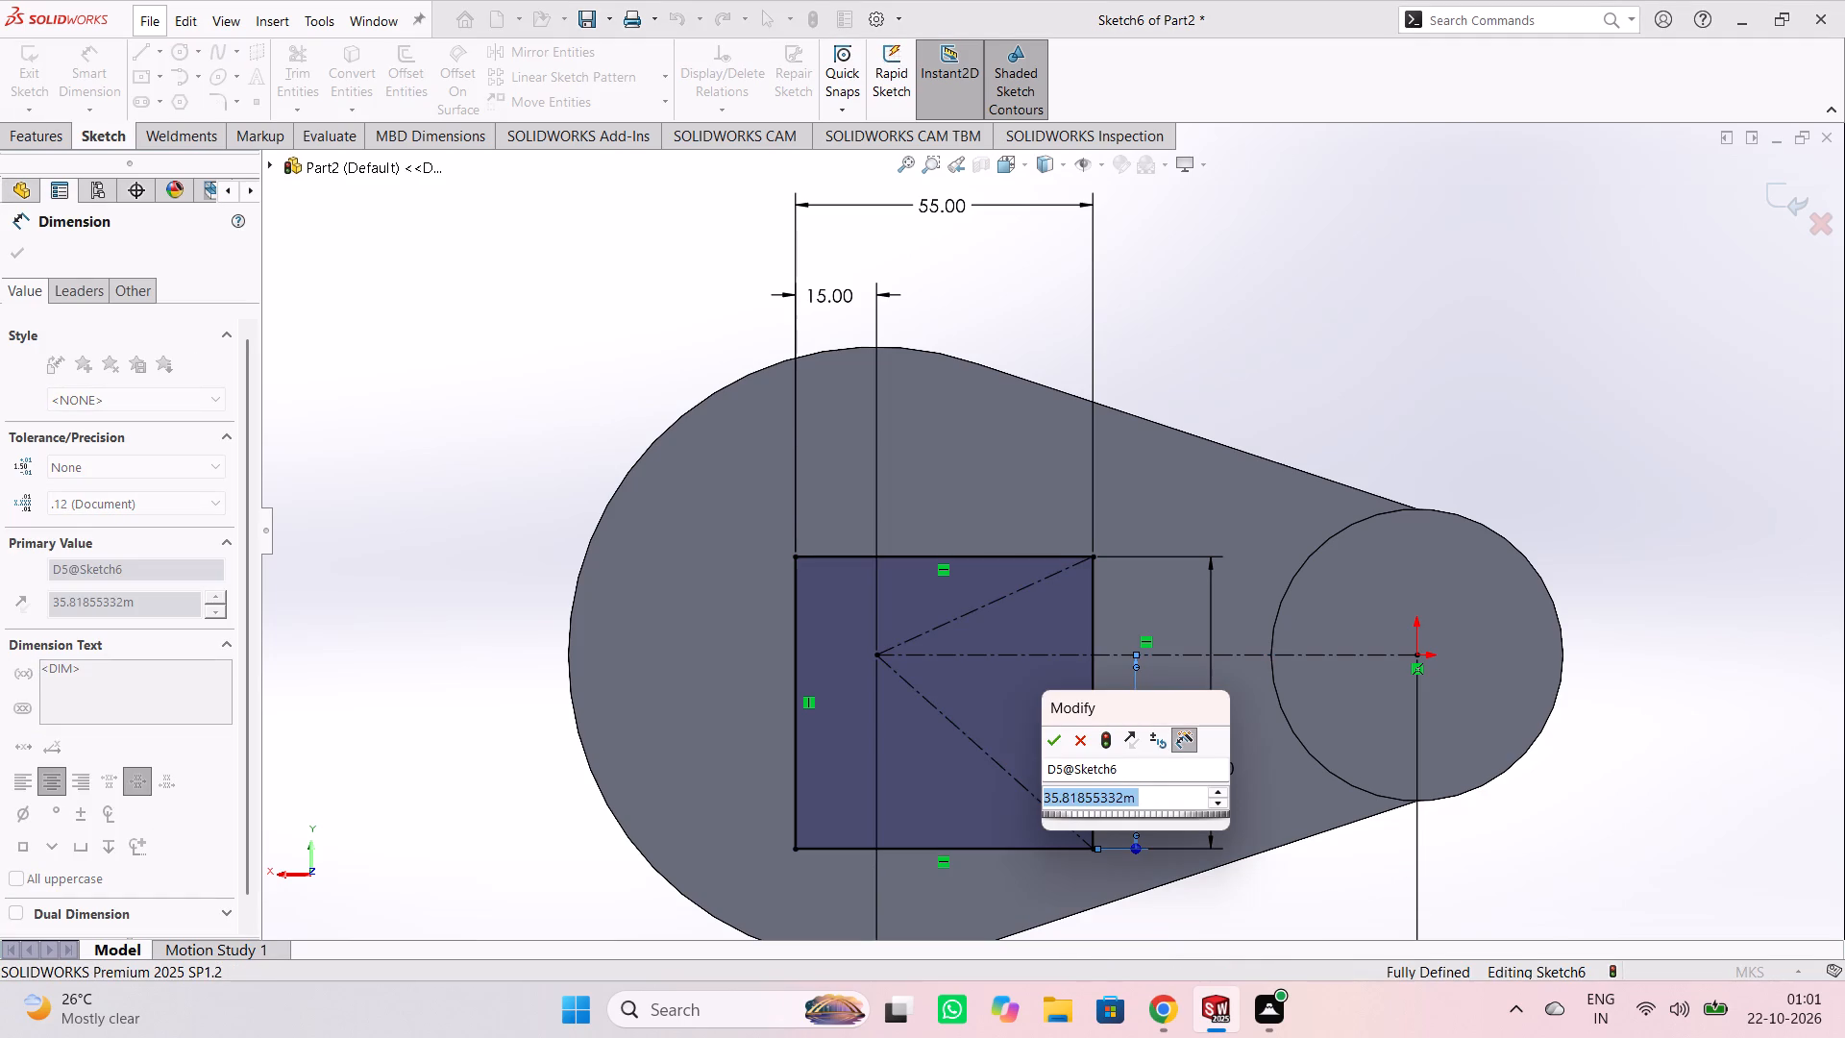
{"action": "type", "text": "27"}
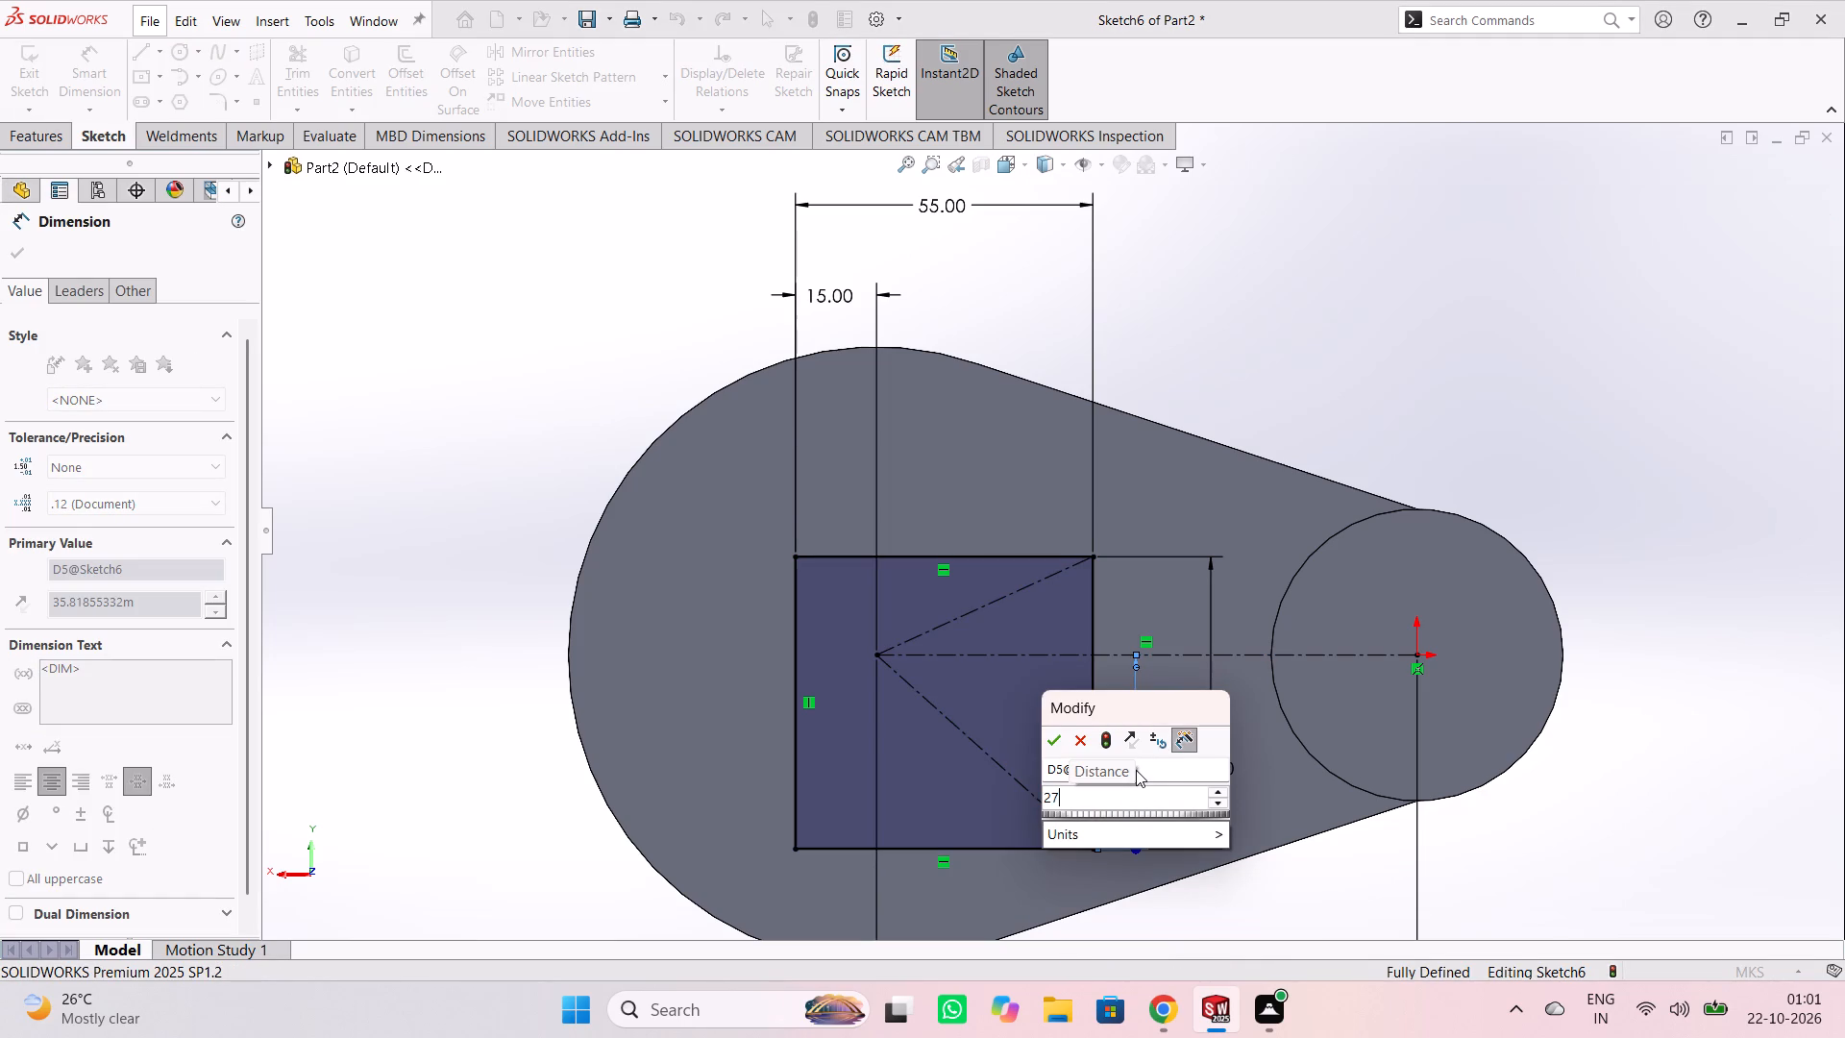
{"action": "key", "text": "BackSpace"}
{"action": "key", "text": "BackSpace"}
{"action": "type", "text": "57"}
{"action": "key", "text": "BackSpace"}
{"action": "type", "text": "4/2"}
{"action": "key", "text": "Return"}
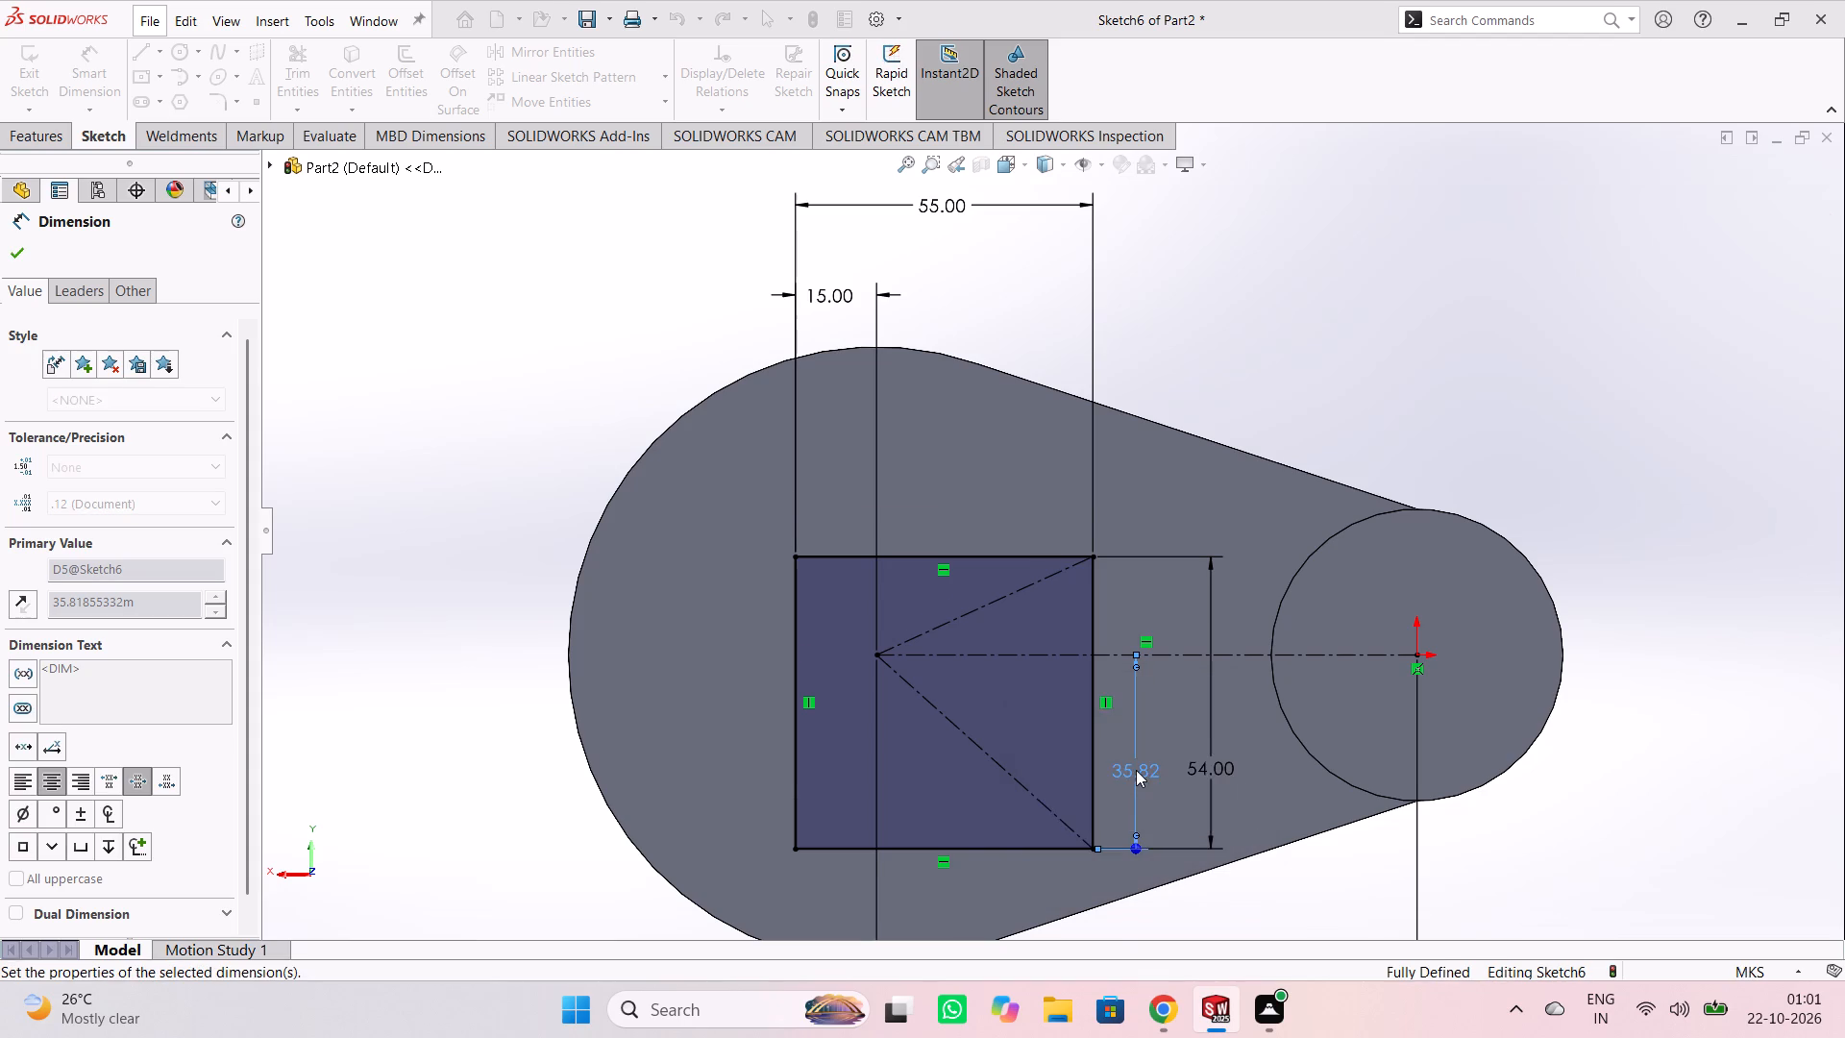
{"action": "left_click", "coordinate": [1153, 589]}
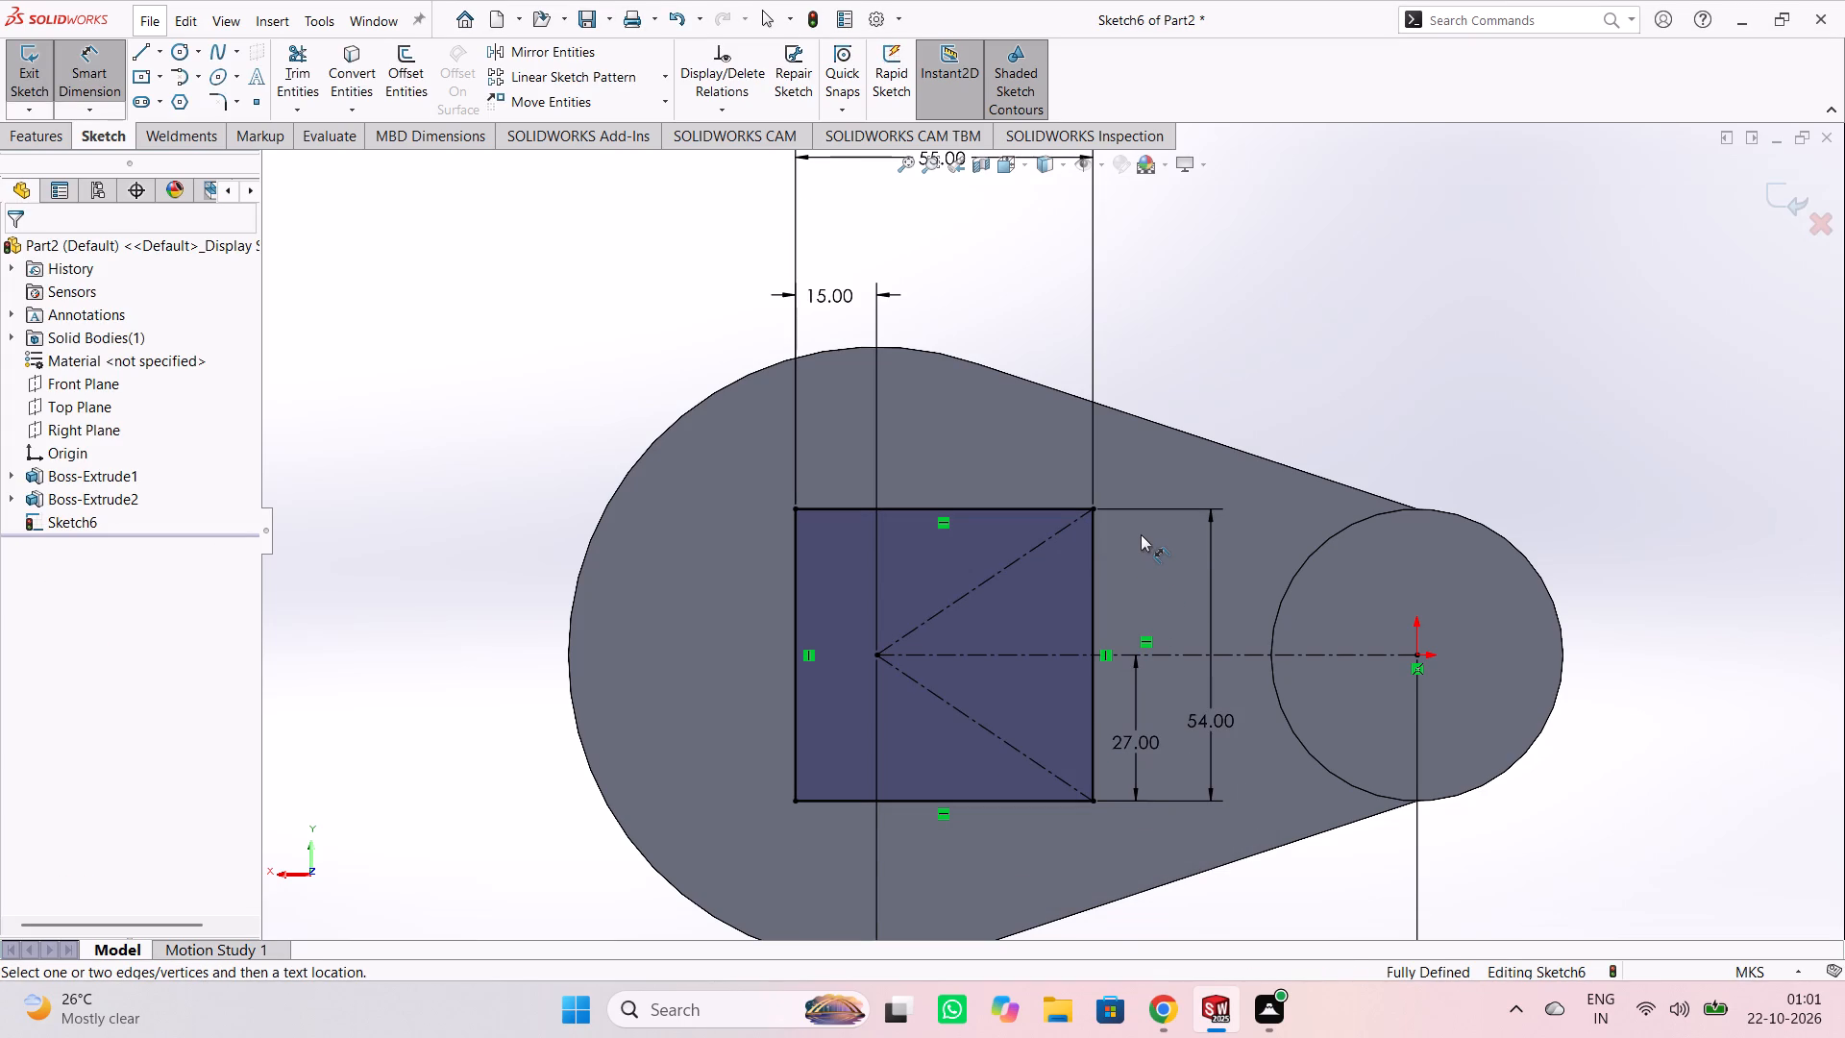
{"action": "key", "text": "Escape"}
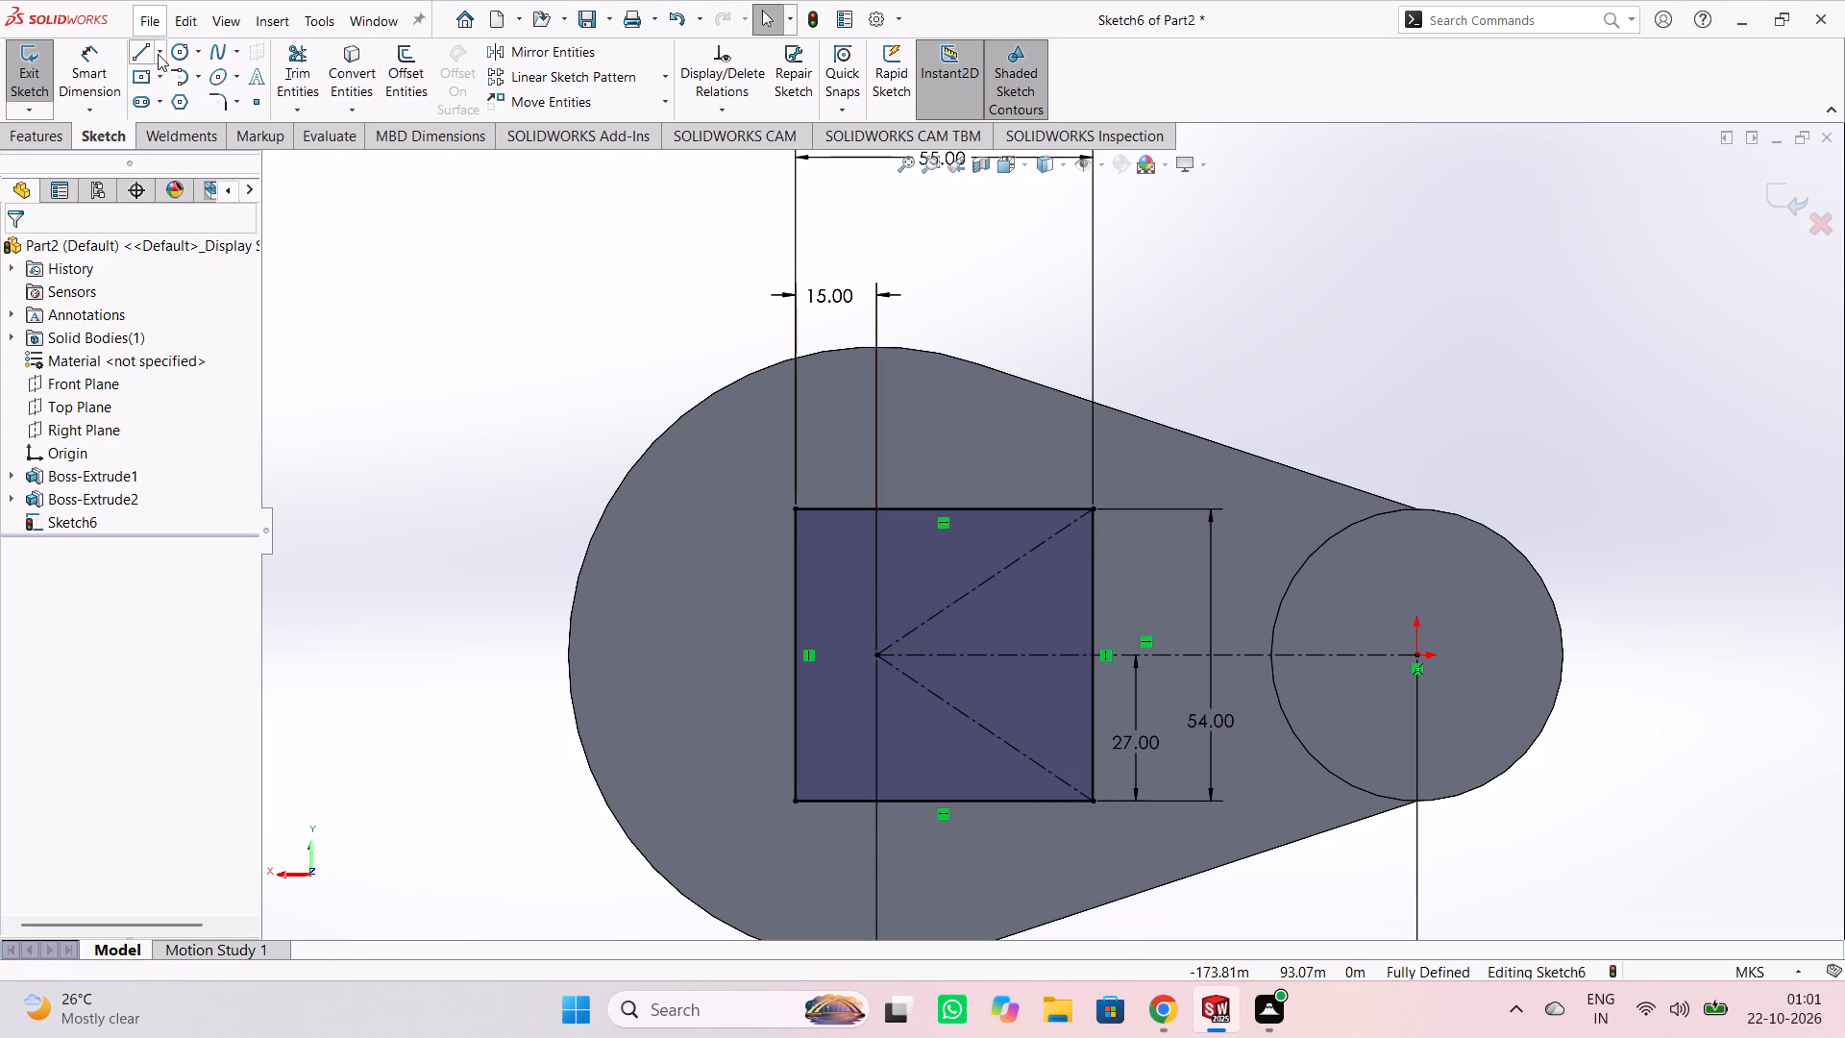
Sketch a circle of radius 27 m centred on the midpoint of the rectangle's side nearest the boss, through its upper corner.
{"action": "left_click", "coordinate": [171, 54]}
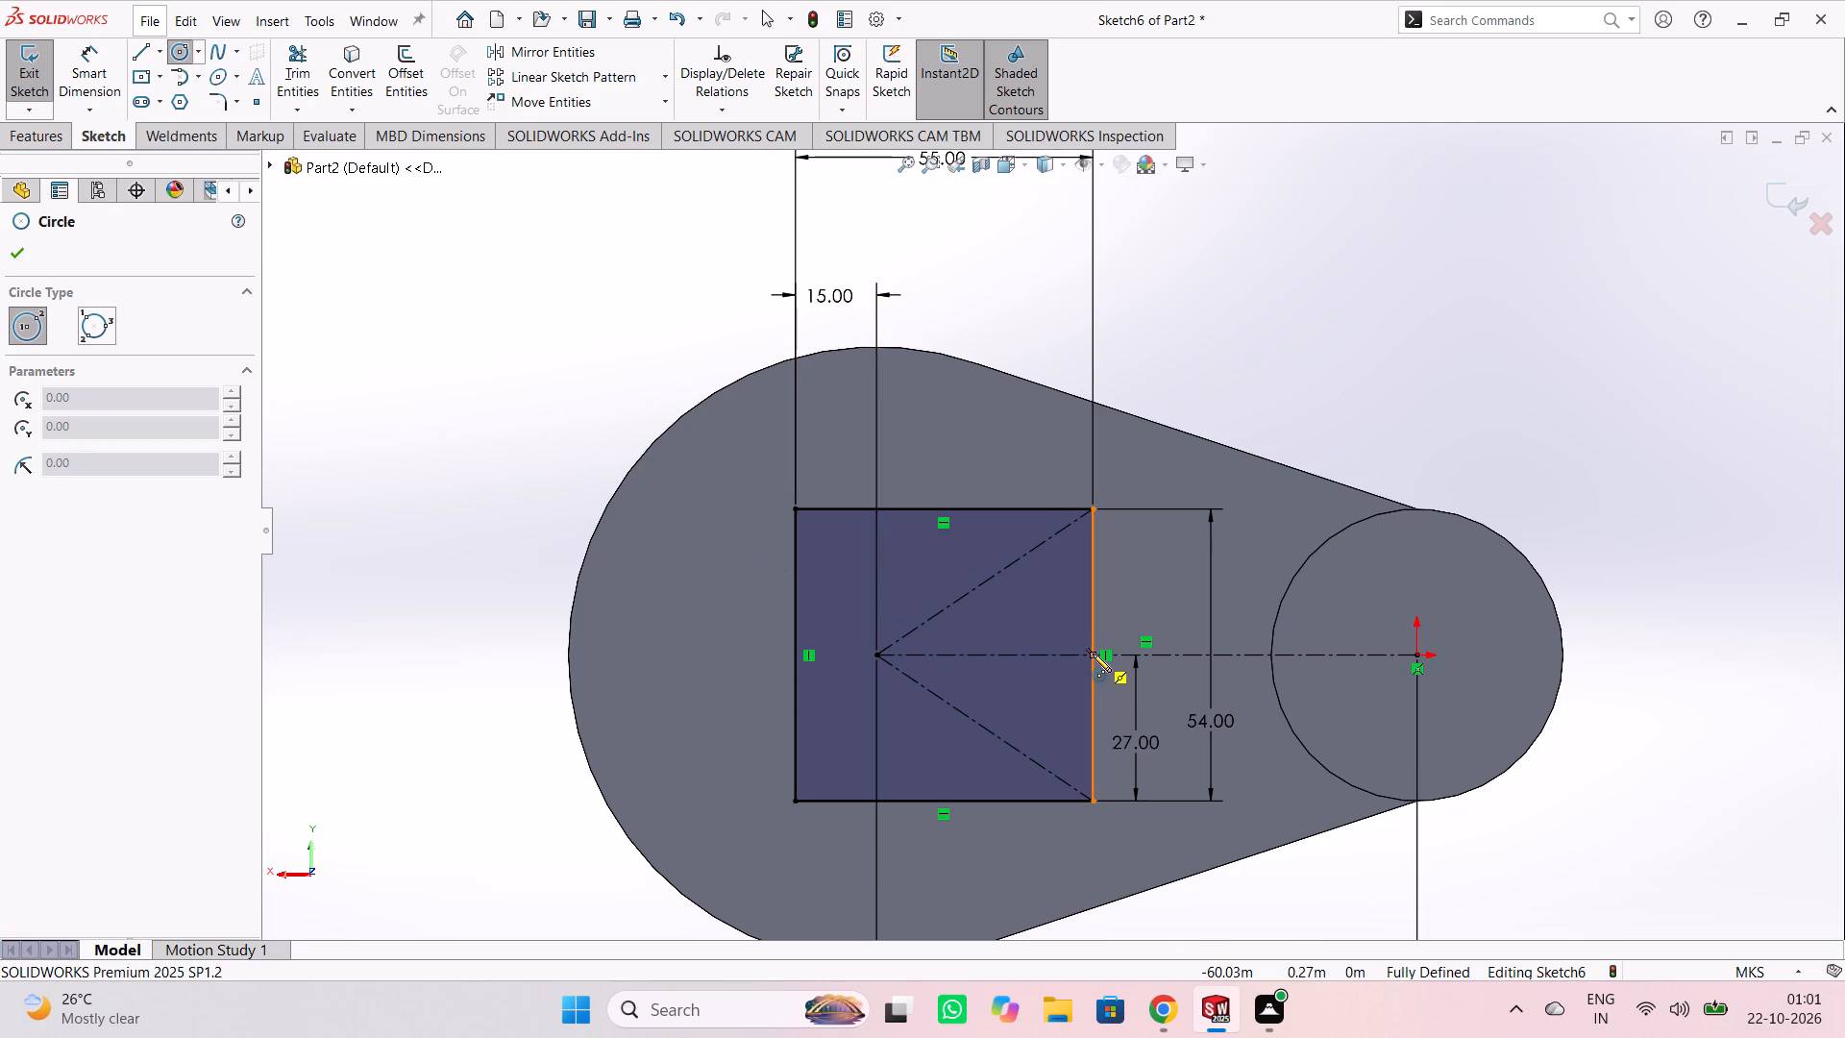
{"action": "left_click", "coordinate": [1093, 654]}
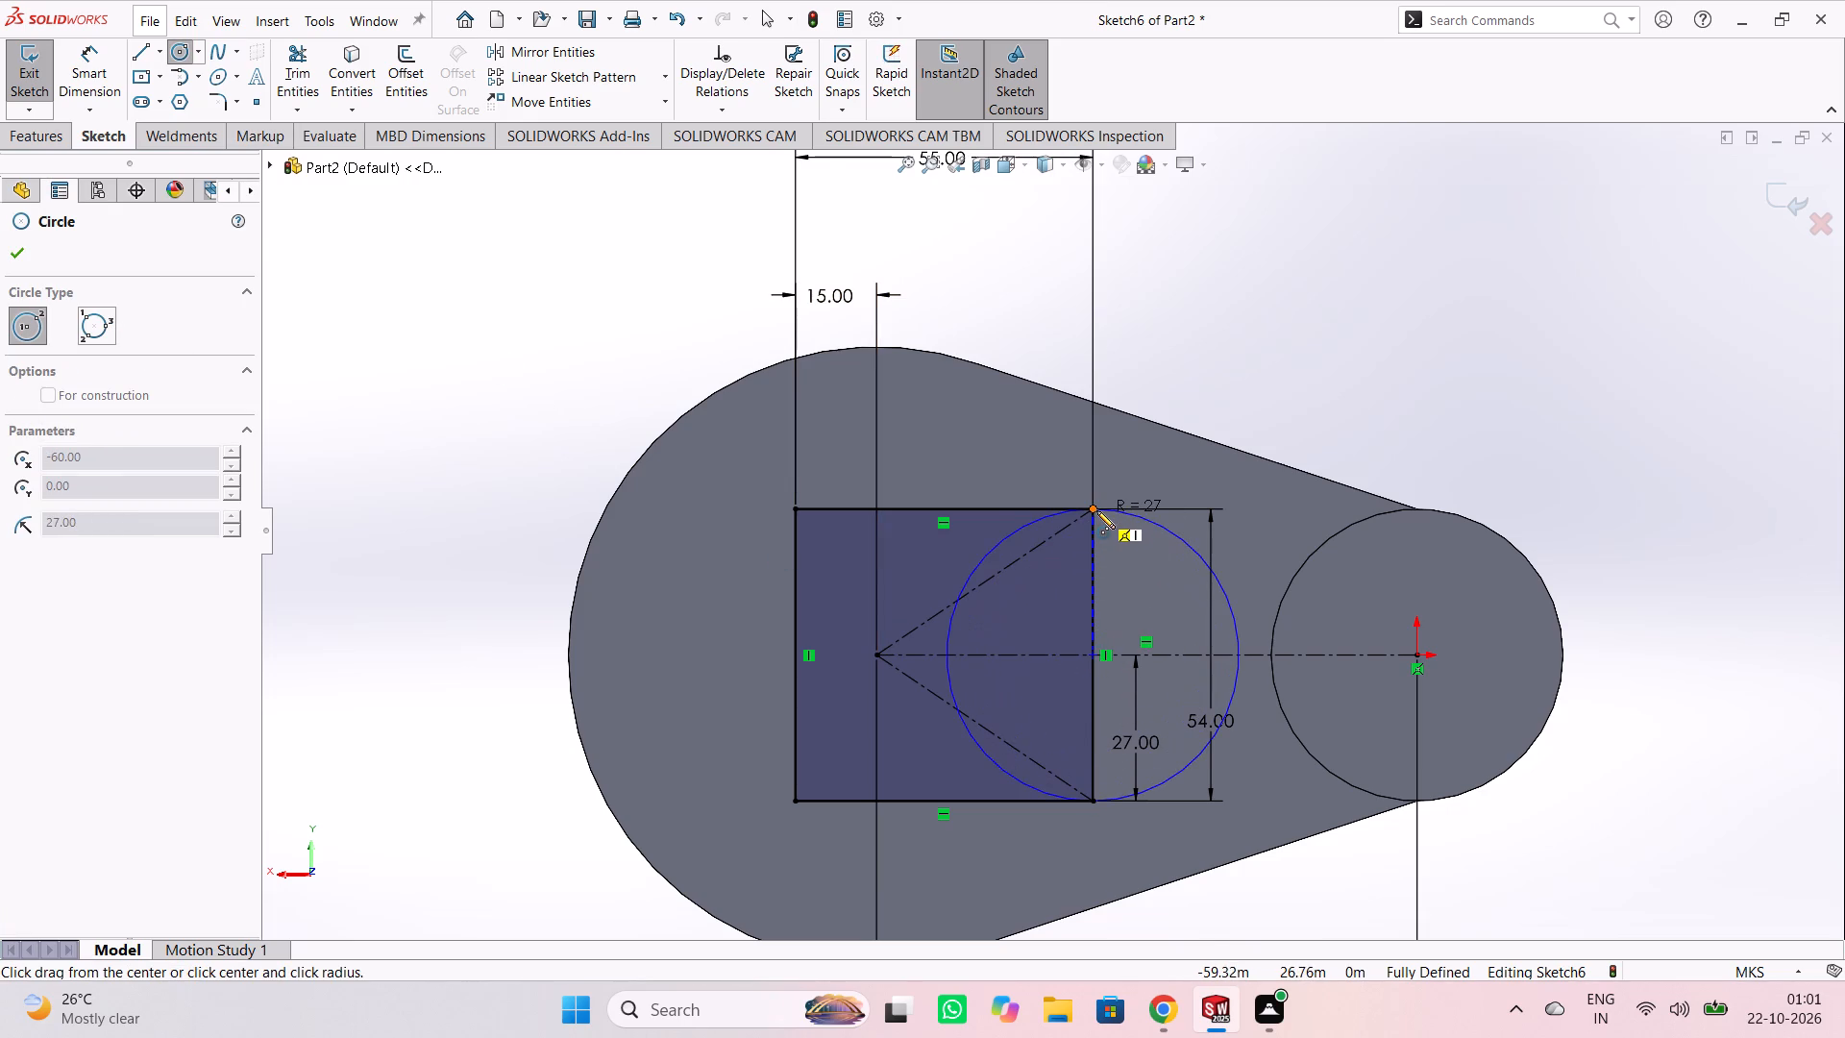
{"action": "left_click", "coordinate": [1096, 510]}
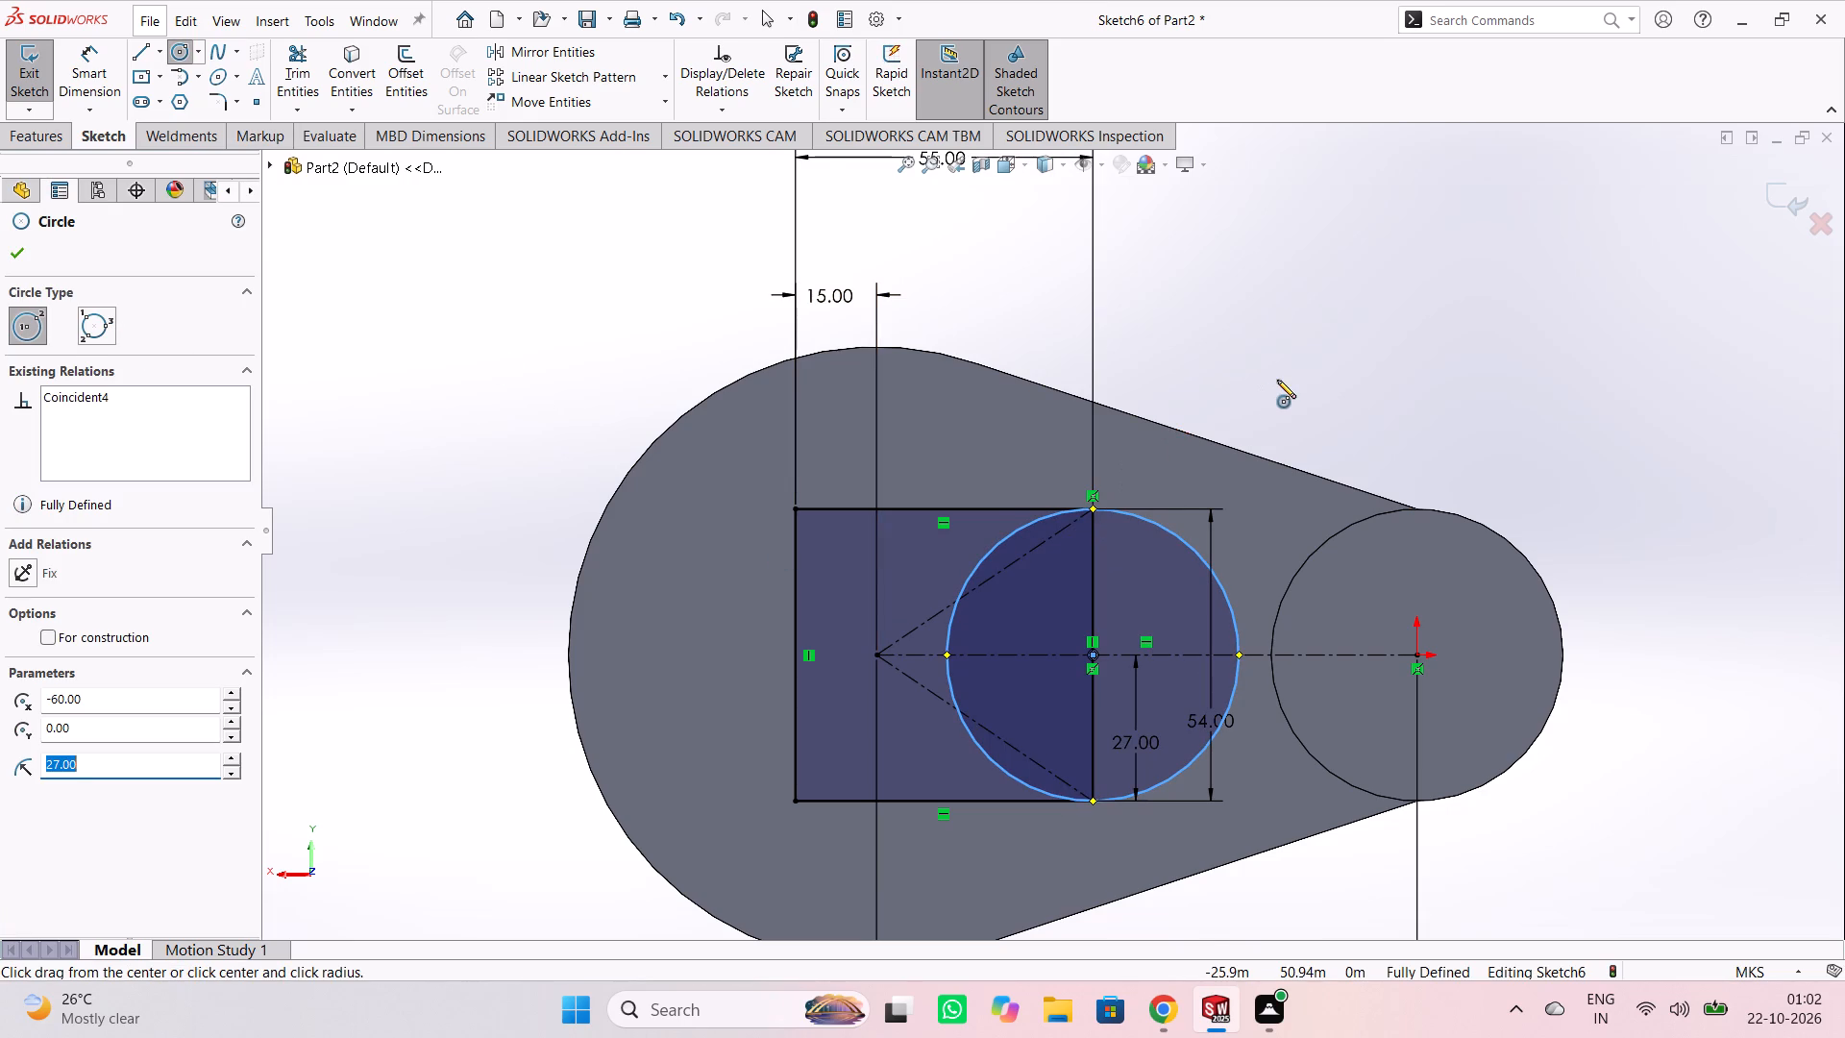
{"action": "key", "text": "Escape"}
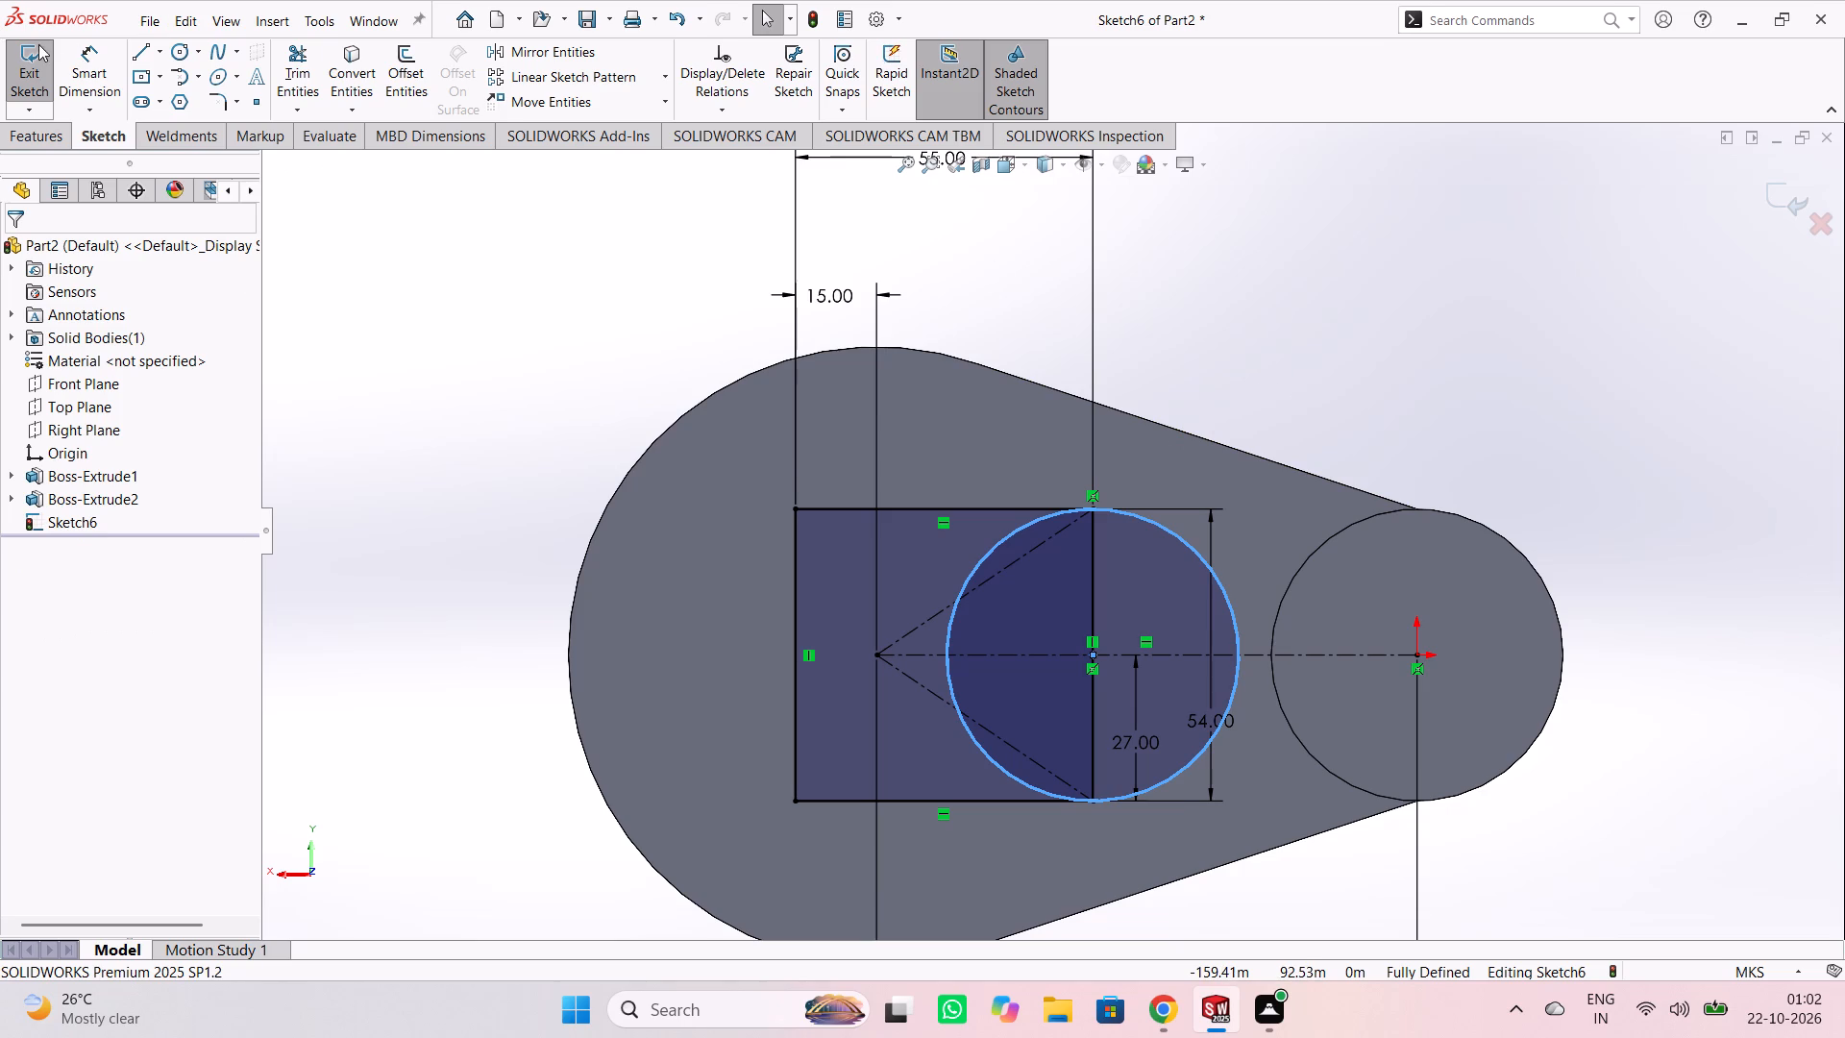
Power trim the half of the circle that lies inside the rectangle.
{"action": "left_click", "coordinate": [288, 59]}
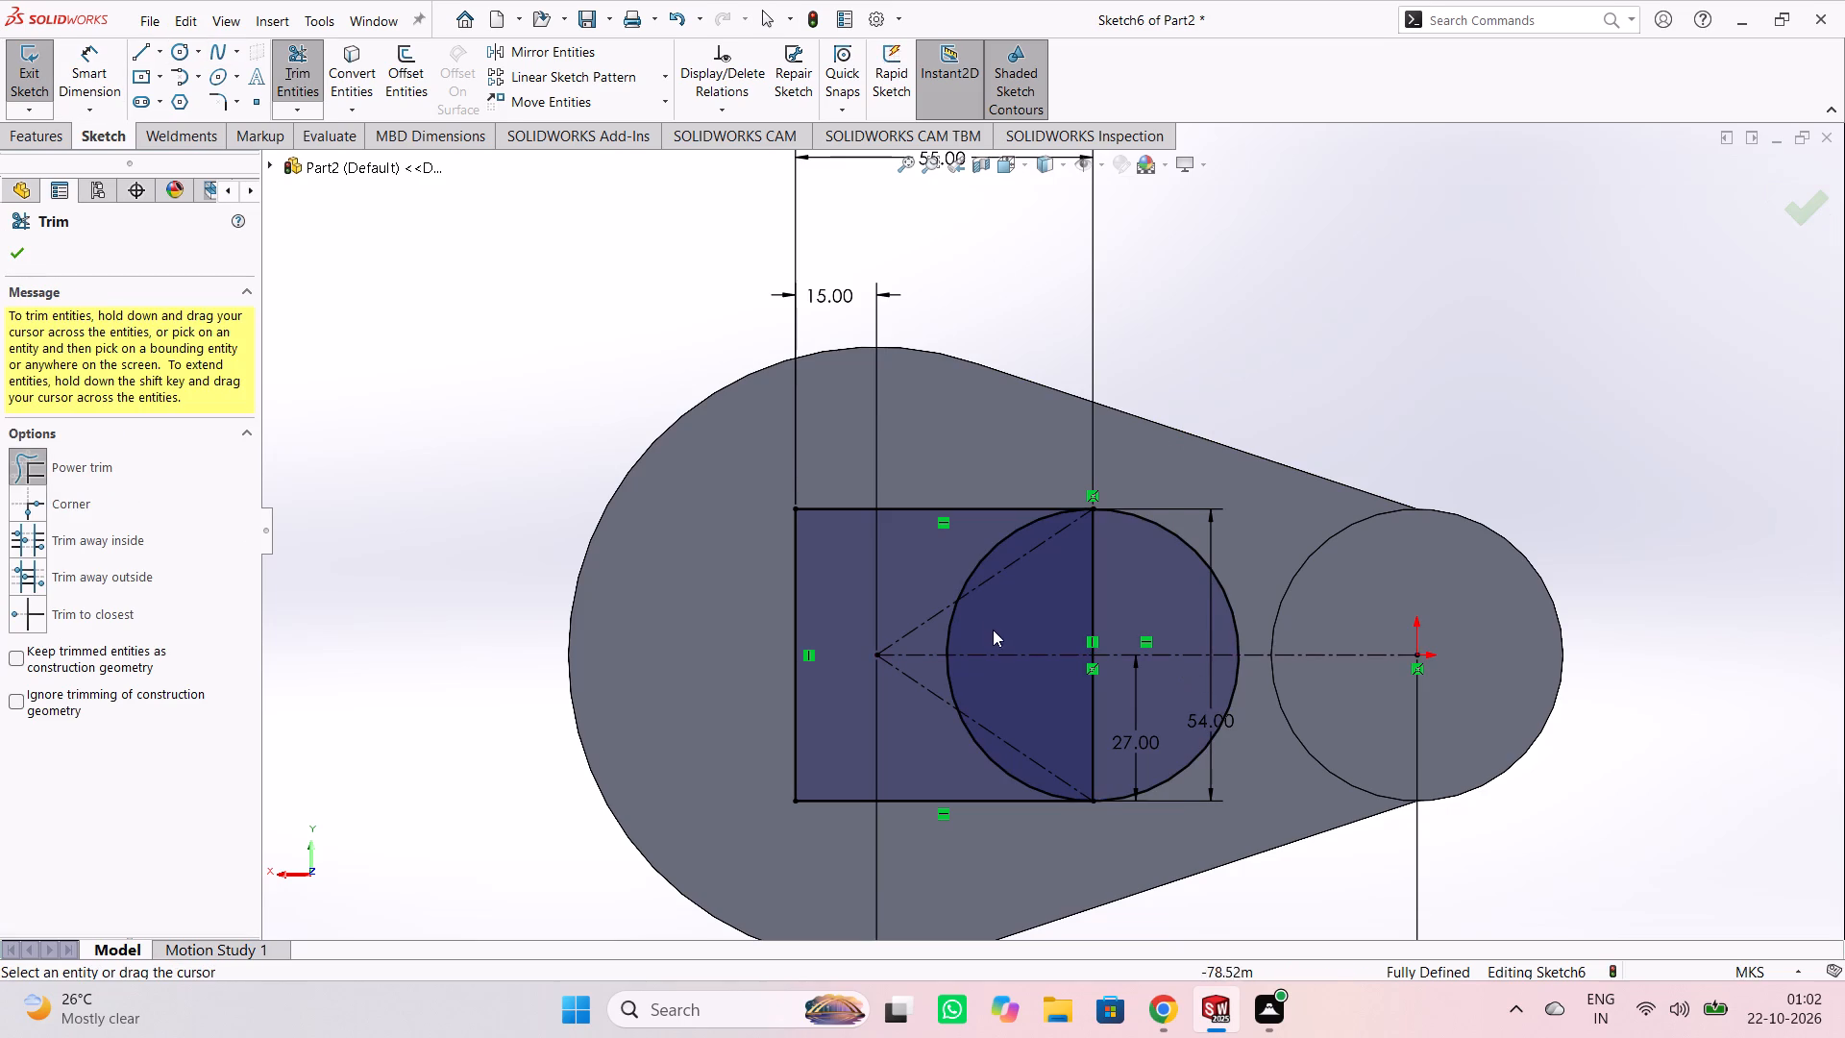
{"action": "scroll", "coordinate": [992, 622], "scroll_direction": "down", "scroll_amount": 4}
{"action": "left_click_drag", "start_coordinate": [971, 610], "coordinate": [898, 623]}
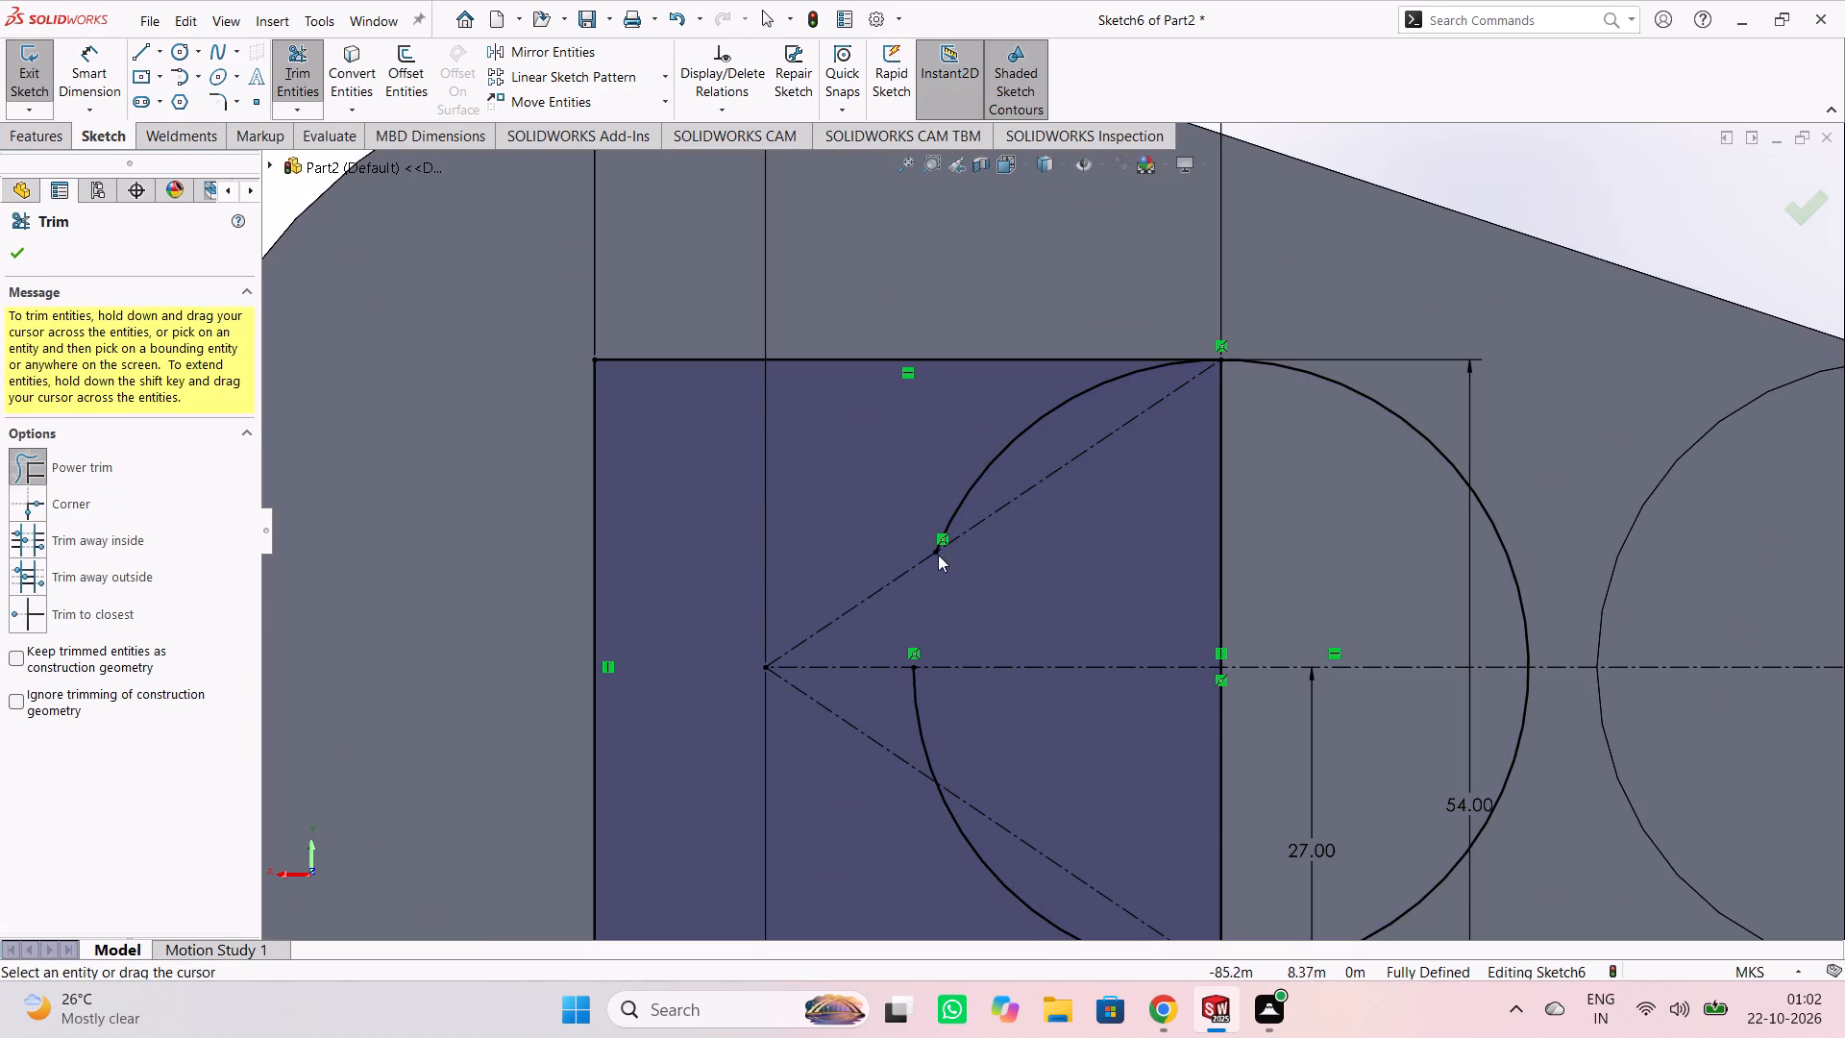
{"action": "left_click_drag", "start_coordinate": [1012, 468], "coordinate": [972, 442]}
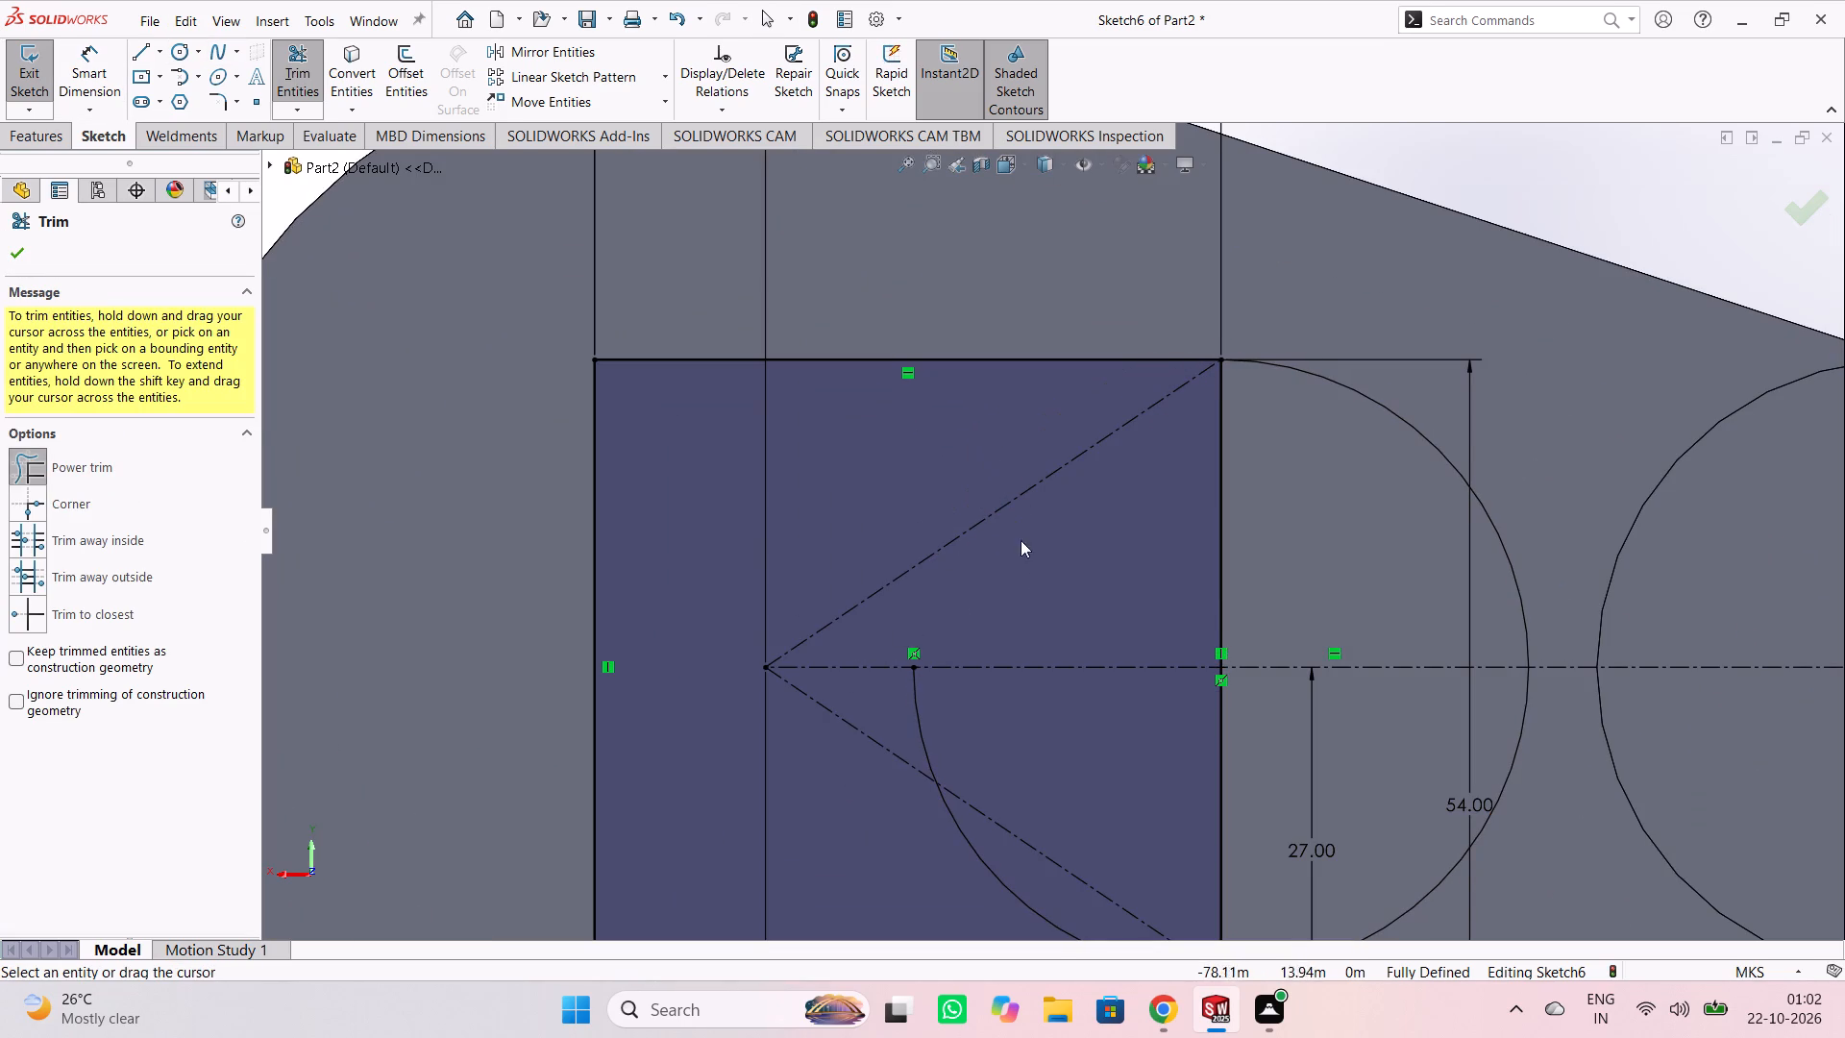
{"action": "left_click_drag", "start_coordinate": [1000, 741], "coordinate": [922, 716]}
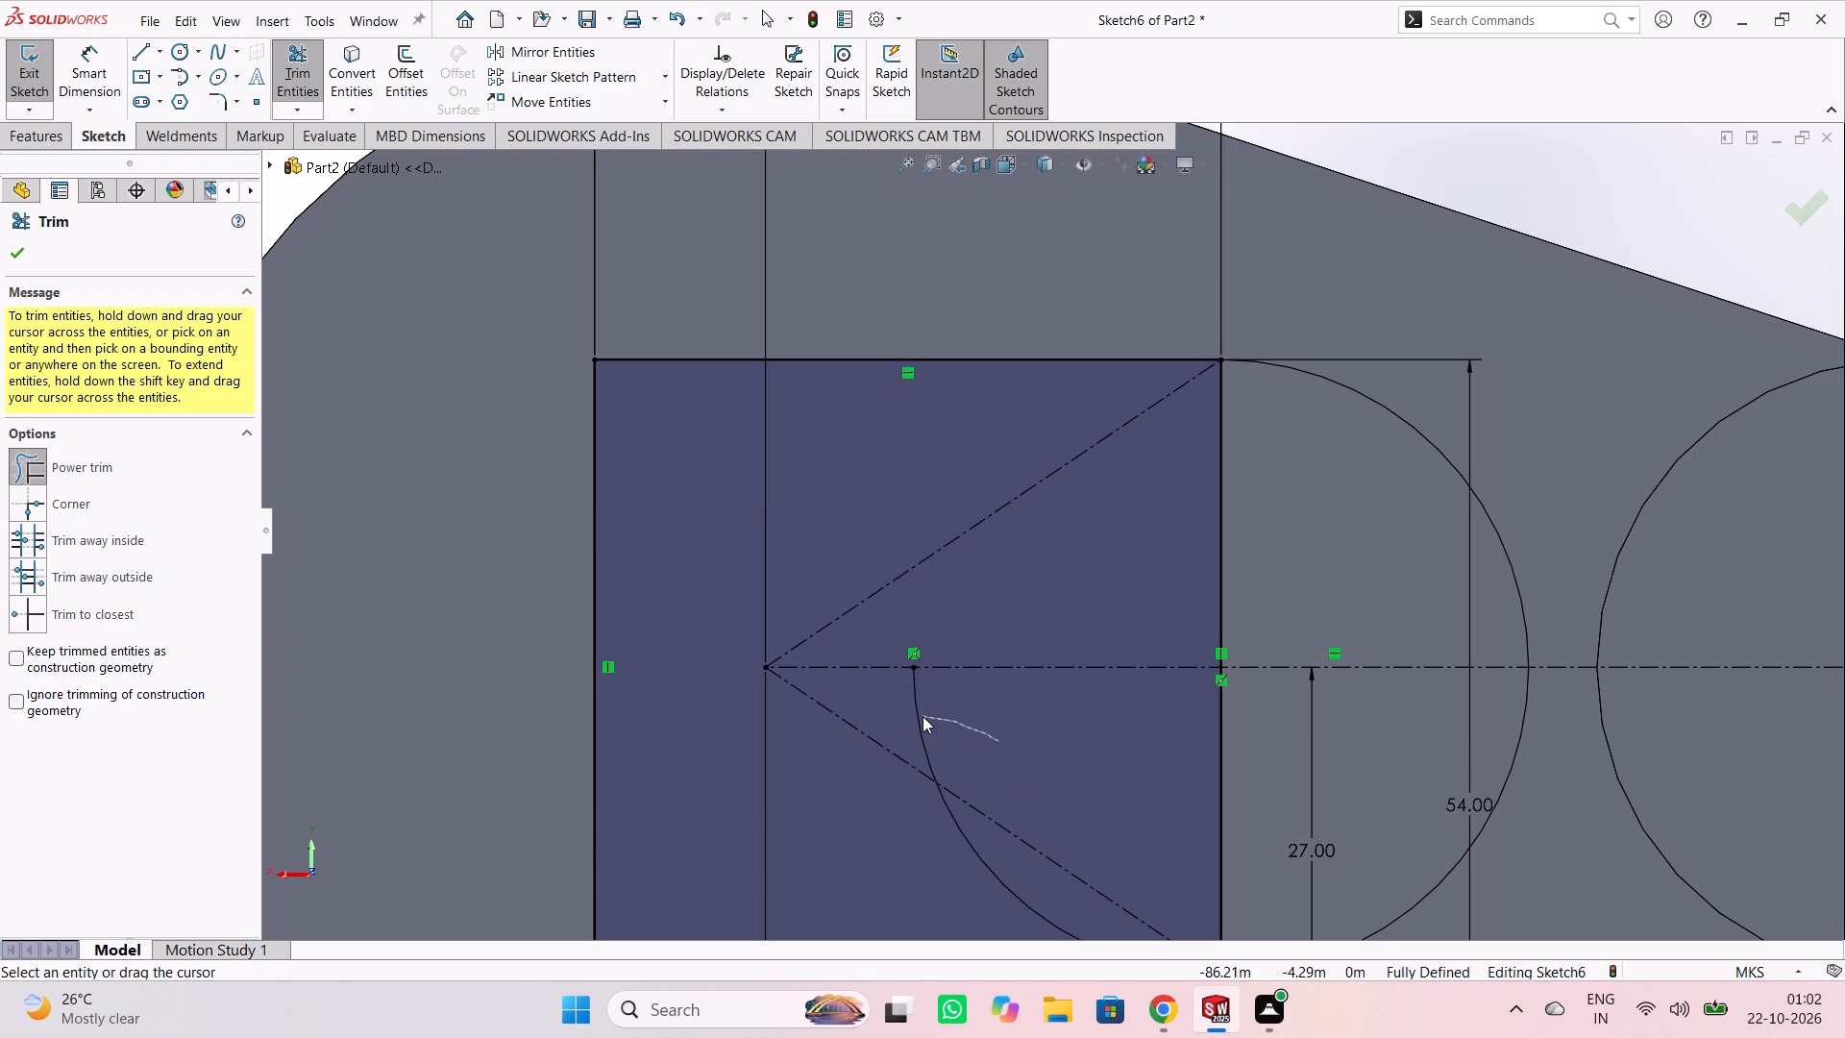
{"action": "left_click_drag", "start_coordinate": [922, 716], "coordinate": [910, 708]}
{"action": "scroll", "coordinate": [951, 726], "scroll_direction": "down", "scroll_amount": 2}
{"action": "scroll", "coordinate": [986, 685], "scroll_direction": "up", "scroll_amount": 5}
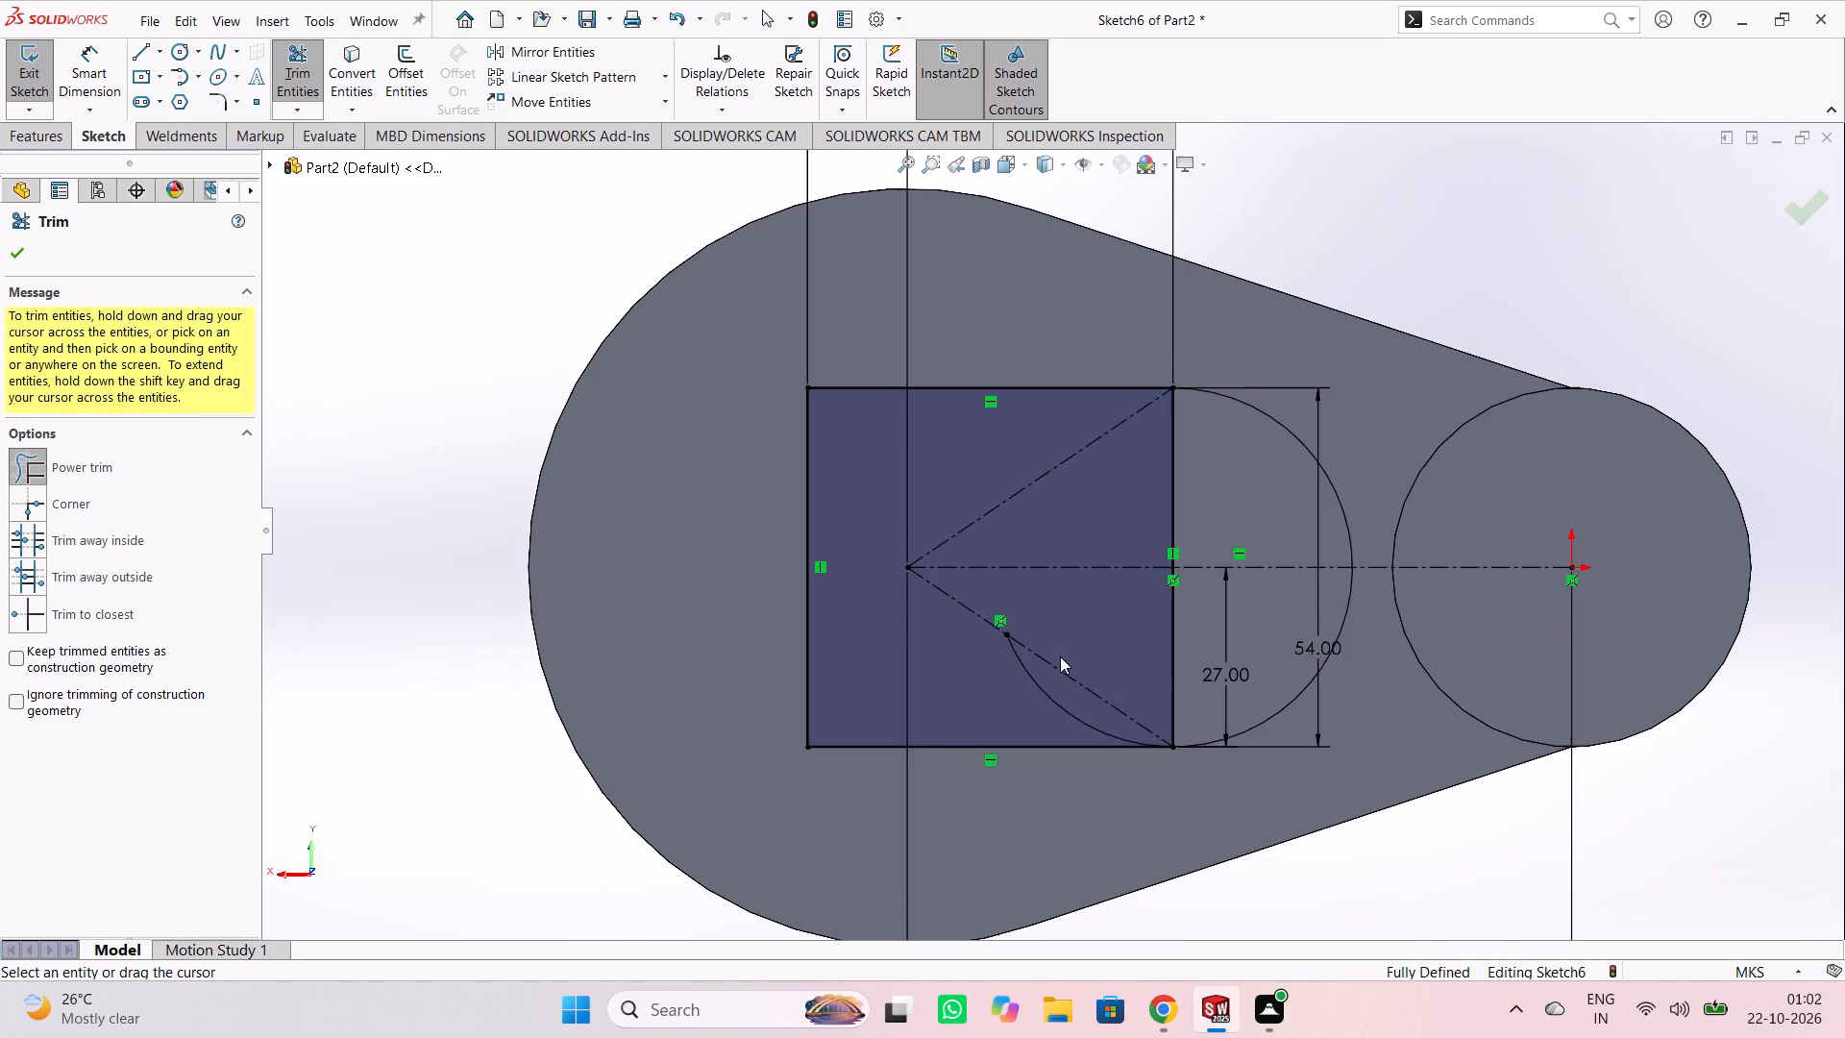
{"action": "scroll", "coordinate": [1059, 691], "scroll_direction": "down", "scroll_amount": 3}
{"action": "left_click_drag", "start_coordinate": [1090, 694], "coordinate": [1046, 703]}
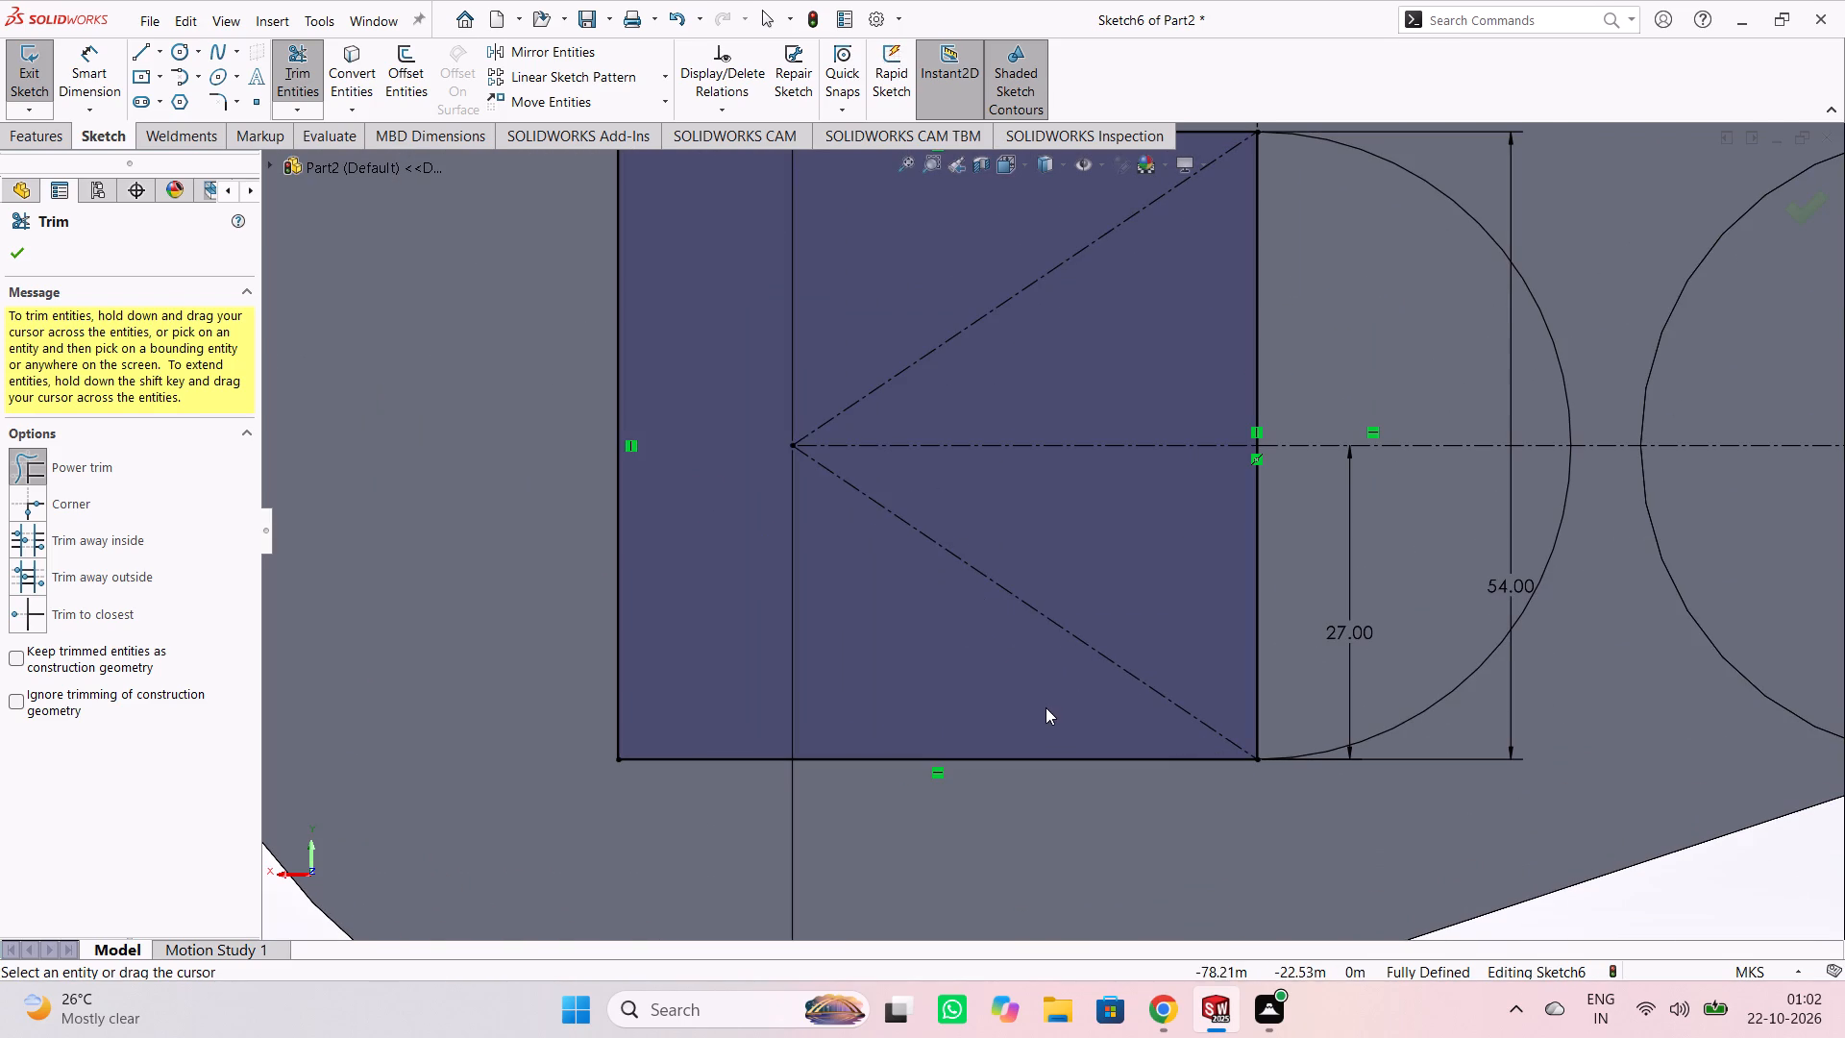
Power trim both halves of the rectangle's vertical side nearest the boss, leaving a single D-shaped outline.
{"action": "left_click_drag", "start_coordinate": [1298, 652], "coordinate": [1234, 658]}
{"action": "left_click_drag", "start_coordinate": [1312, 327], "coordinate": [1257, 350]}
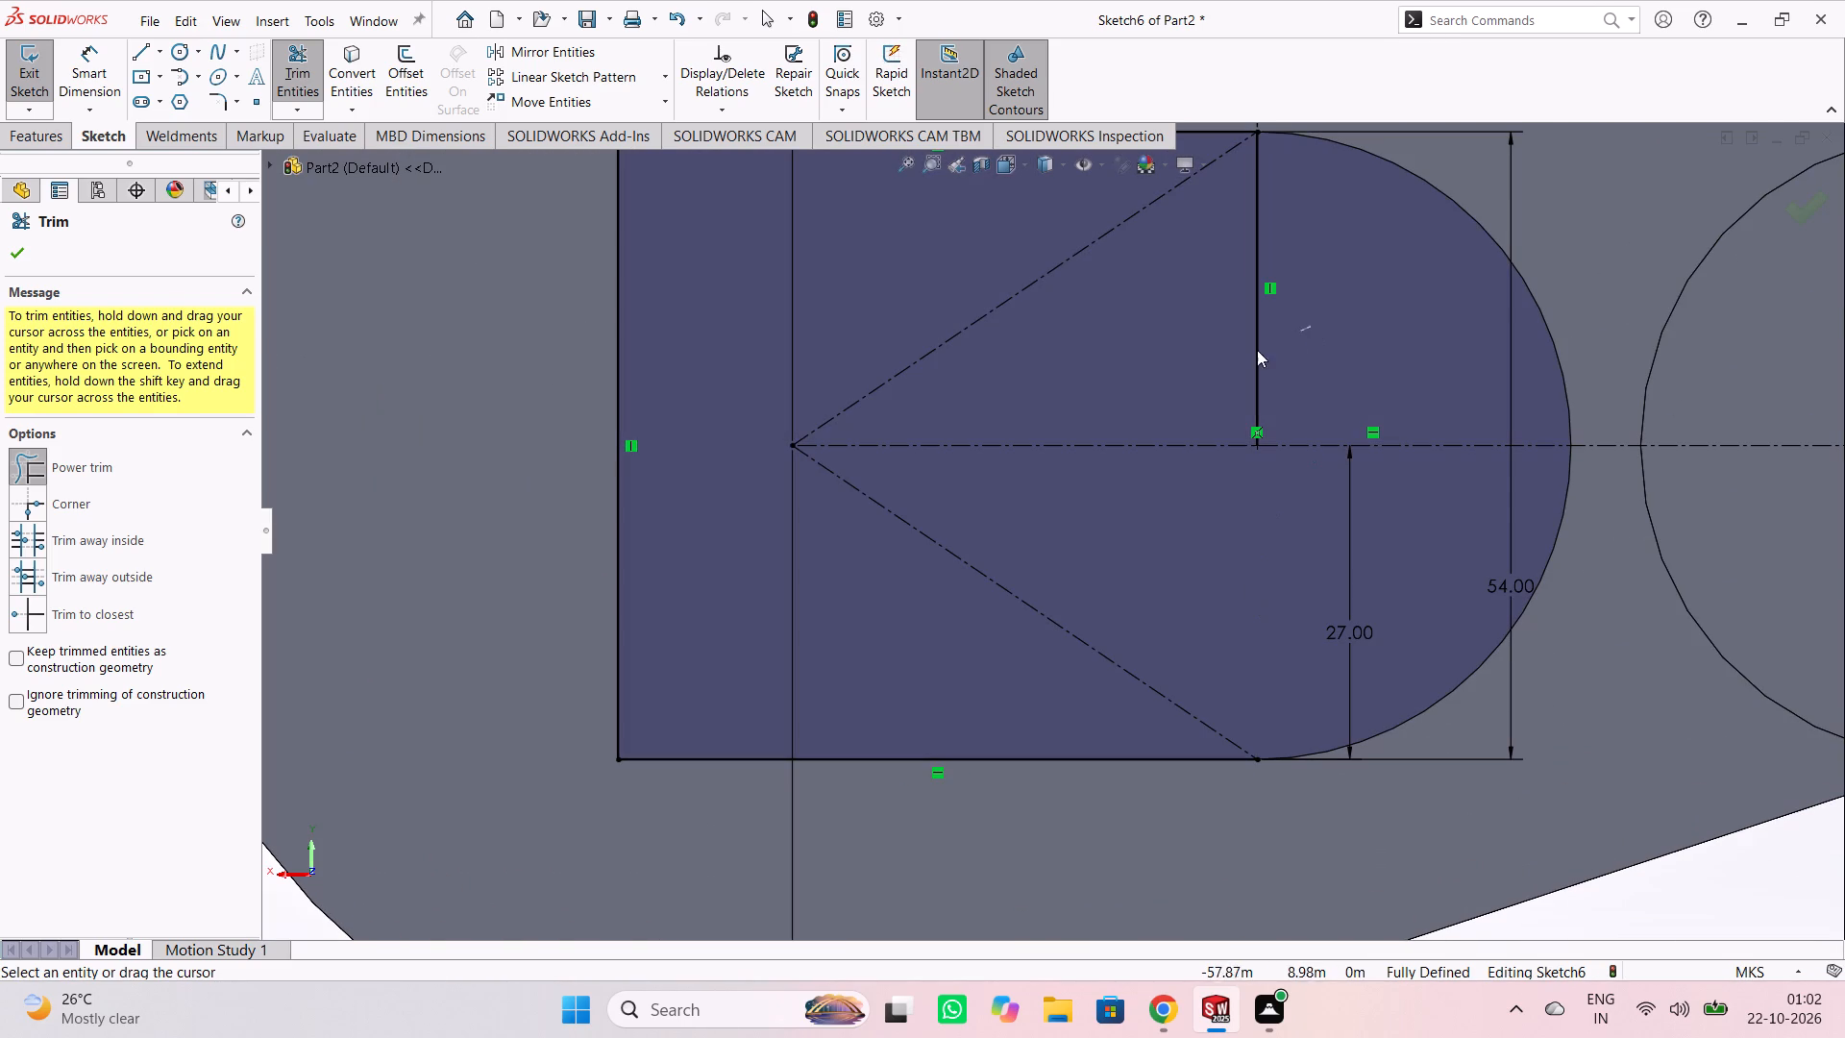
{"action": "left_click_drag", "start_coordinate": [1257, 350], "coordinate": [1237, 356]}
{"action": "scroll", "coordinate": [1283, 272], "scroll_direction": "down", "scroll_amount": 2}
{"action": "scroll", "coordinate": [1283, 272], "scroll_direction": "up", "scroll_amount": 5}
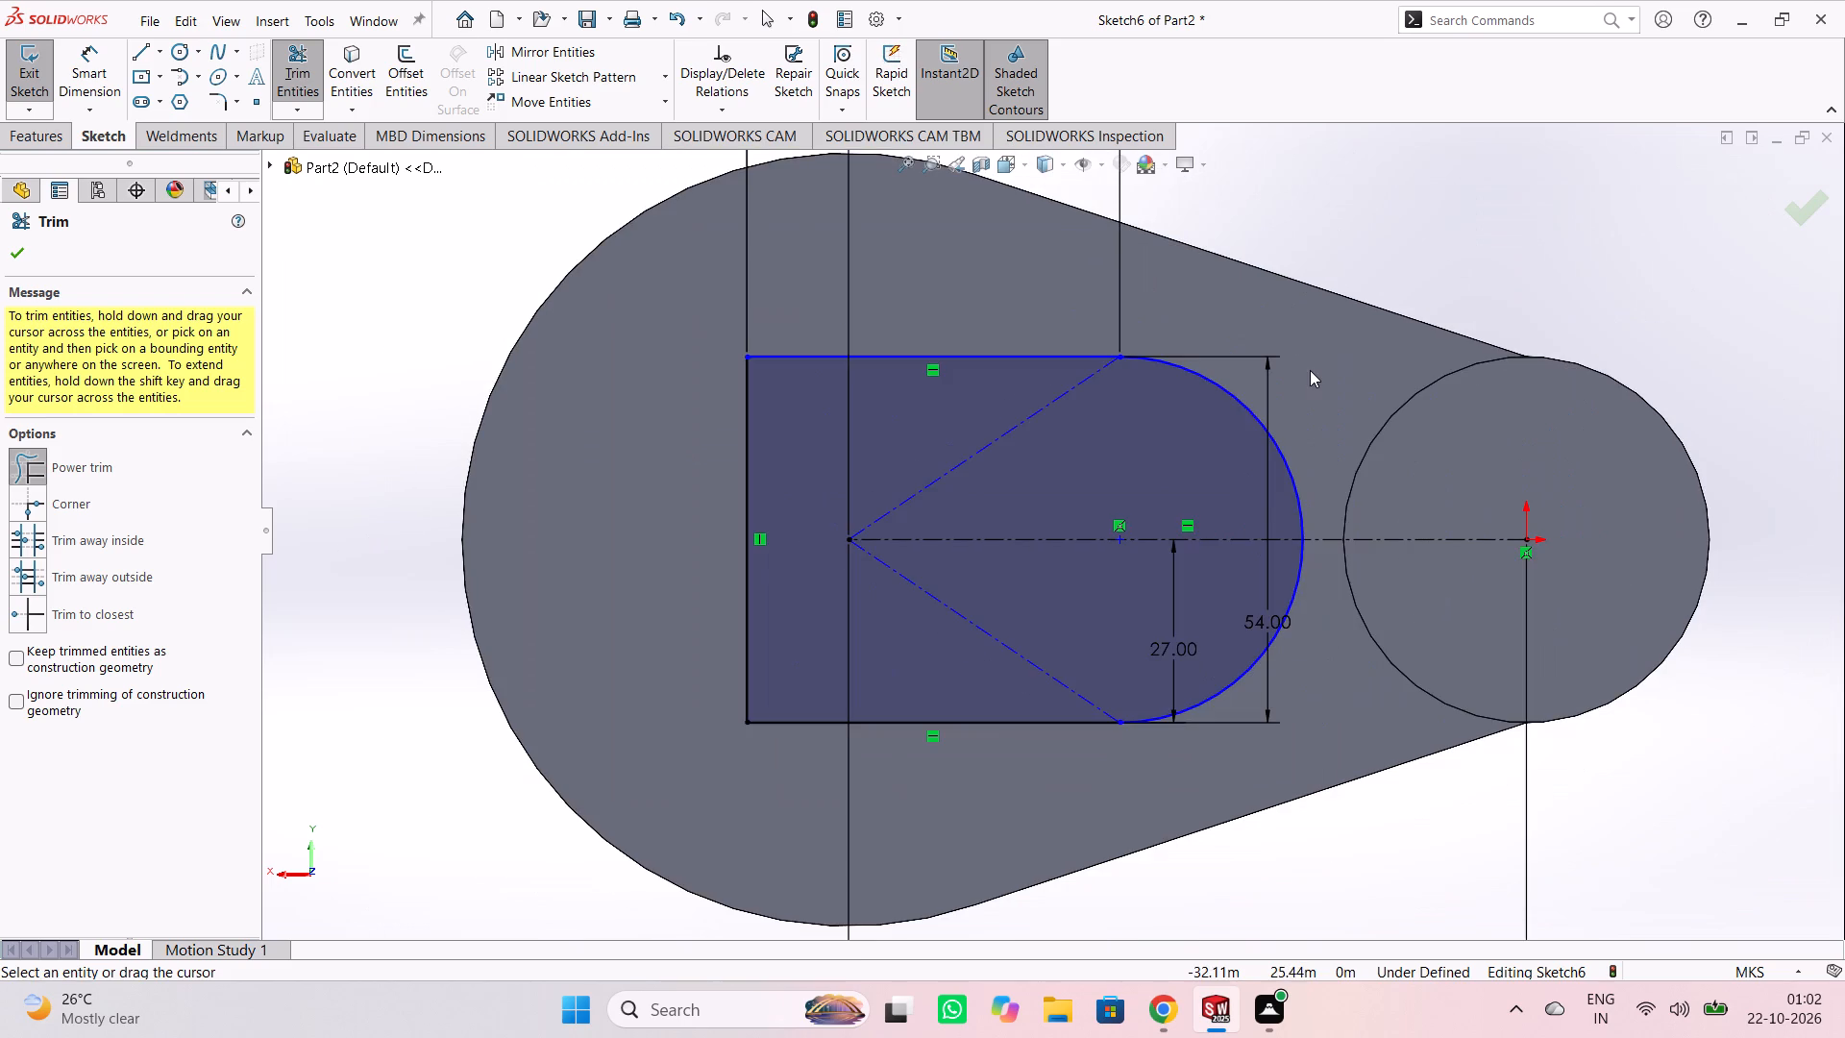
{"action": "scroll", "coordinate": [1313, 370], "scroll_direction": "up", "scroll_amount": 1}
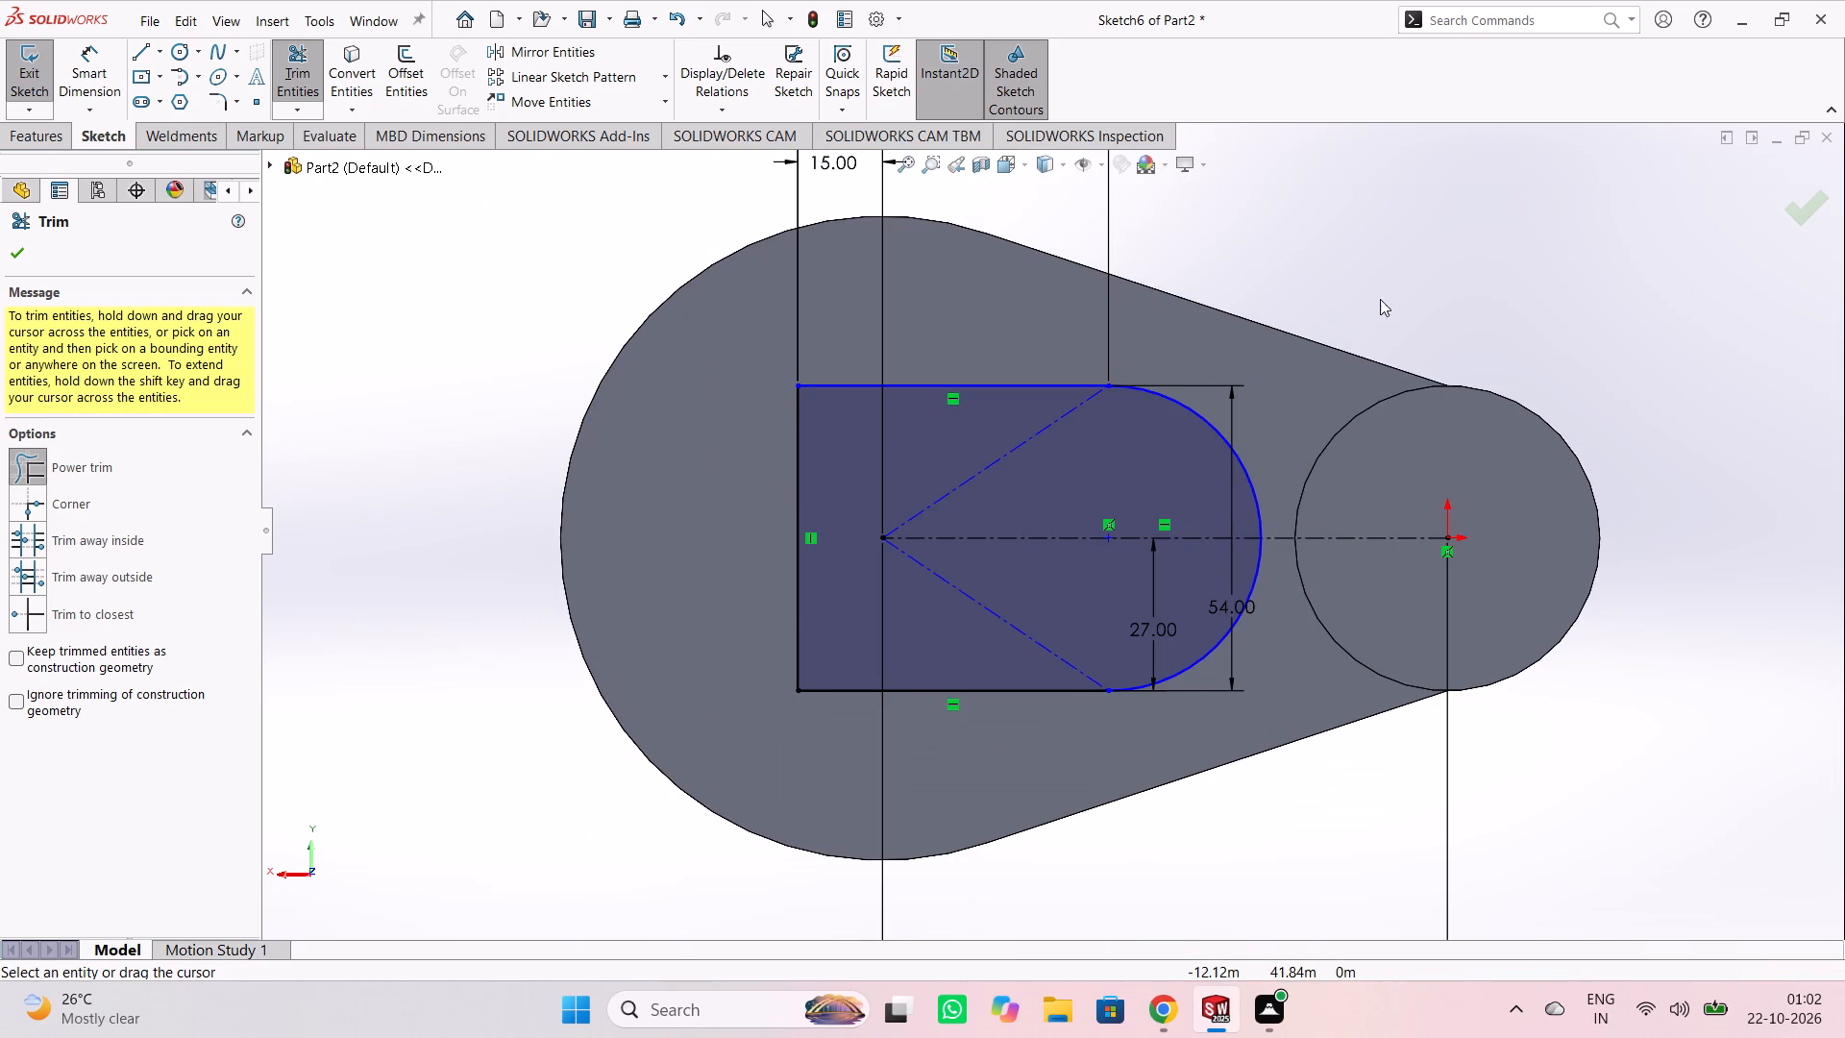
{"action": "middle_click_drag", "start_coordinate": [1469, 307], "coordinate": [1484, 123]}
{"action": "middle_click_drag", "start_coordinate": [1681, 625], "coordinate": [1700, 492]}
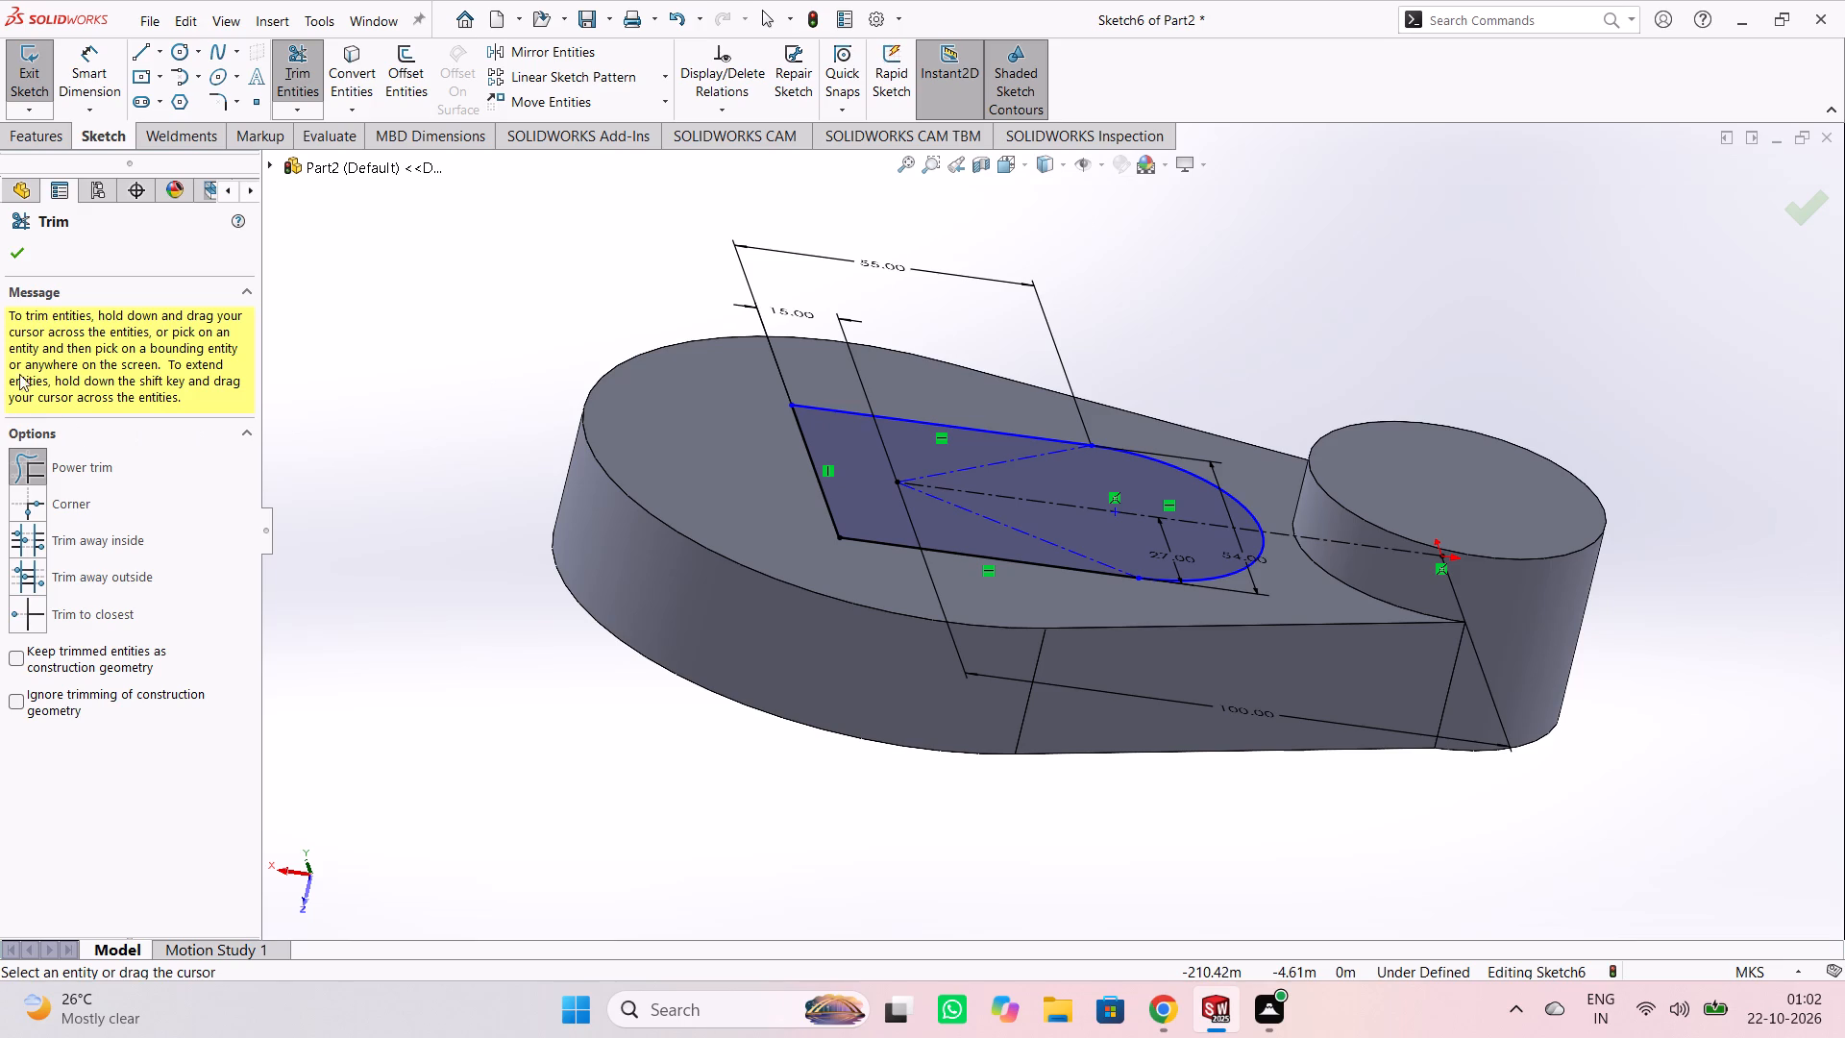
{"action": "left_click", "coordinate": [25, 259]}
{"action": "left_click", "coordinate": [466, 330]}
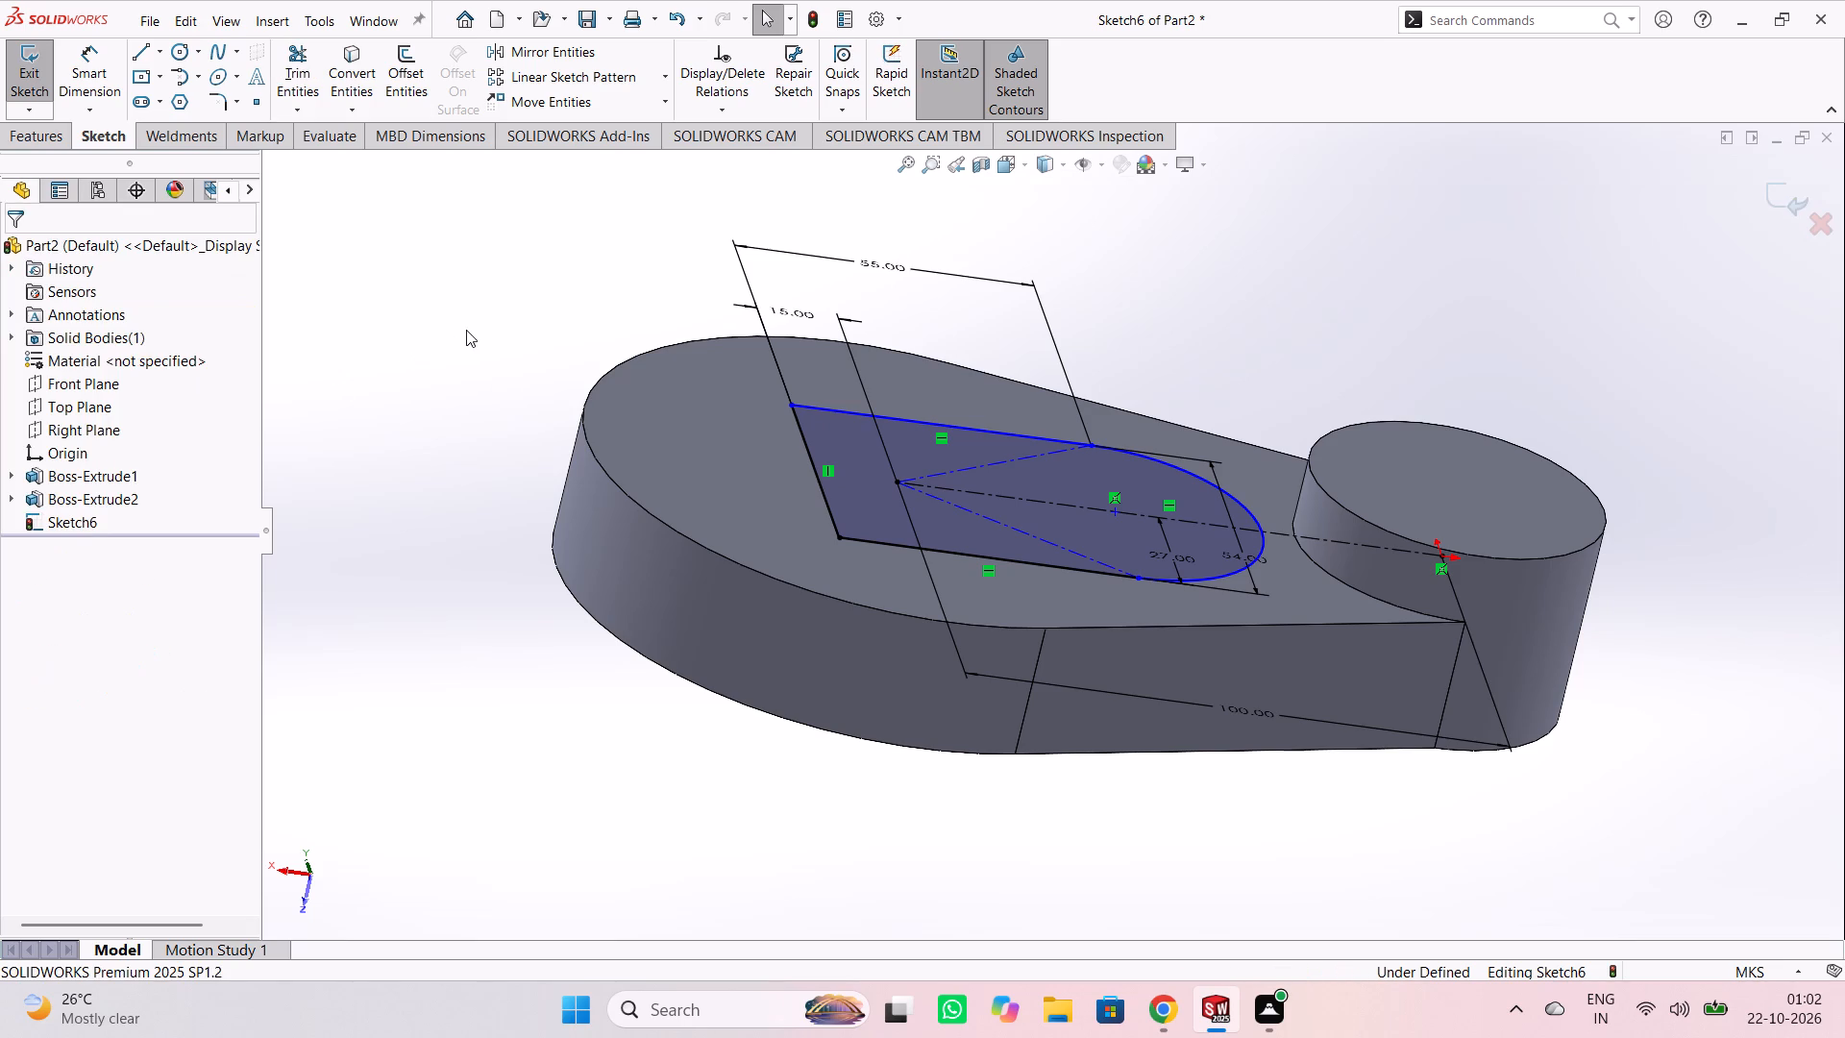
{"action": "middle_click_drag", "start_coordinate": [492, 307], "coordinate": [476, 479]}
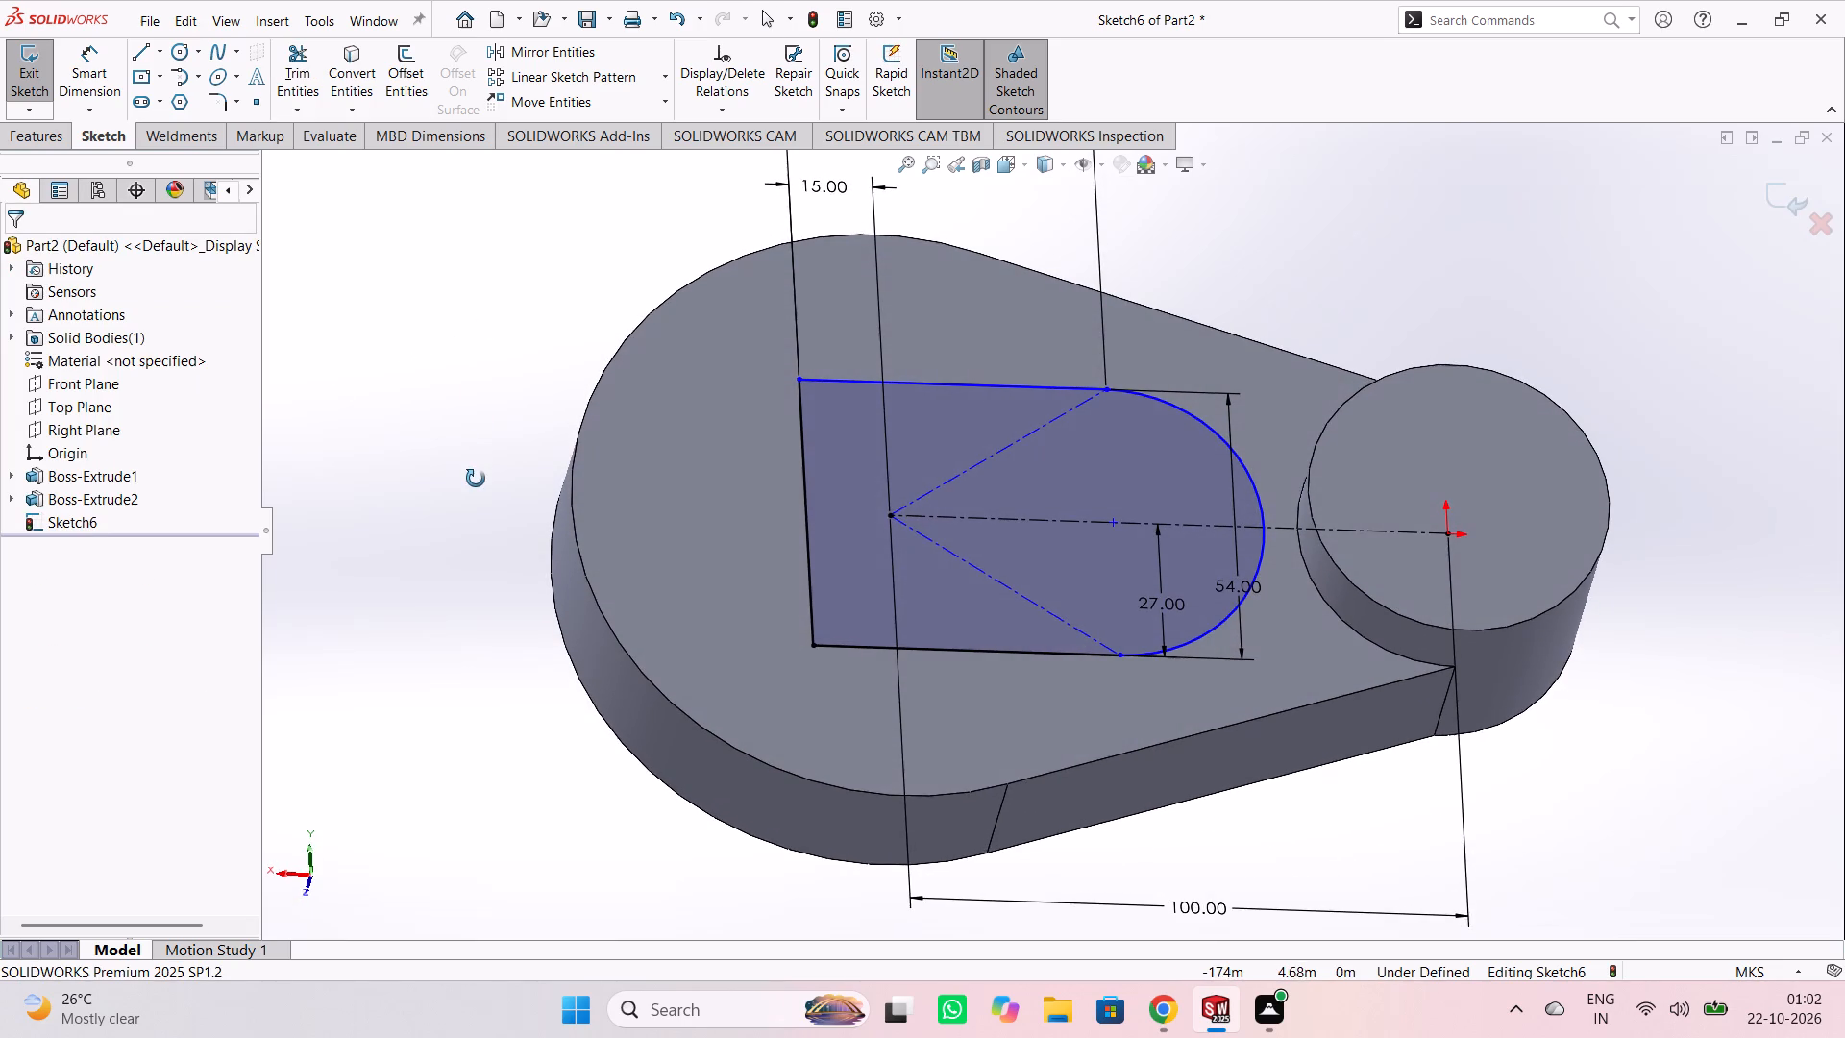
Examine the D-shaped sketch on the tapered plate and the cylindrical boss from several angles.
{"action": "middle_click_drag", "start_coordinate": [476, 479], "coordinate": [503, 400]}
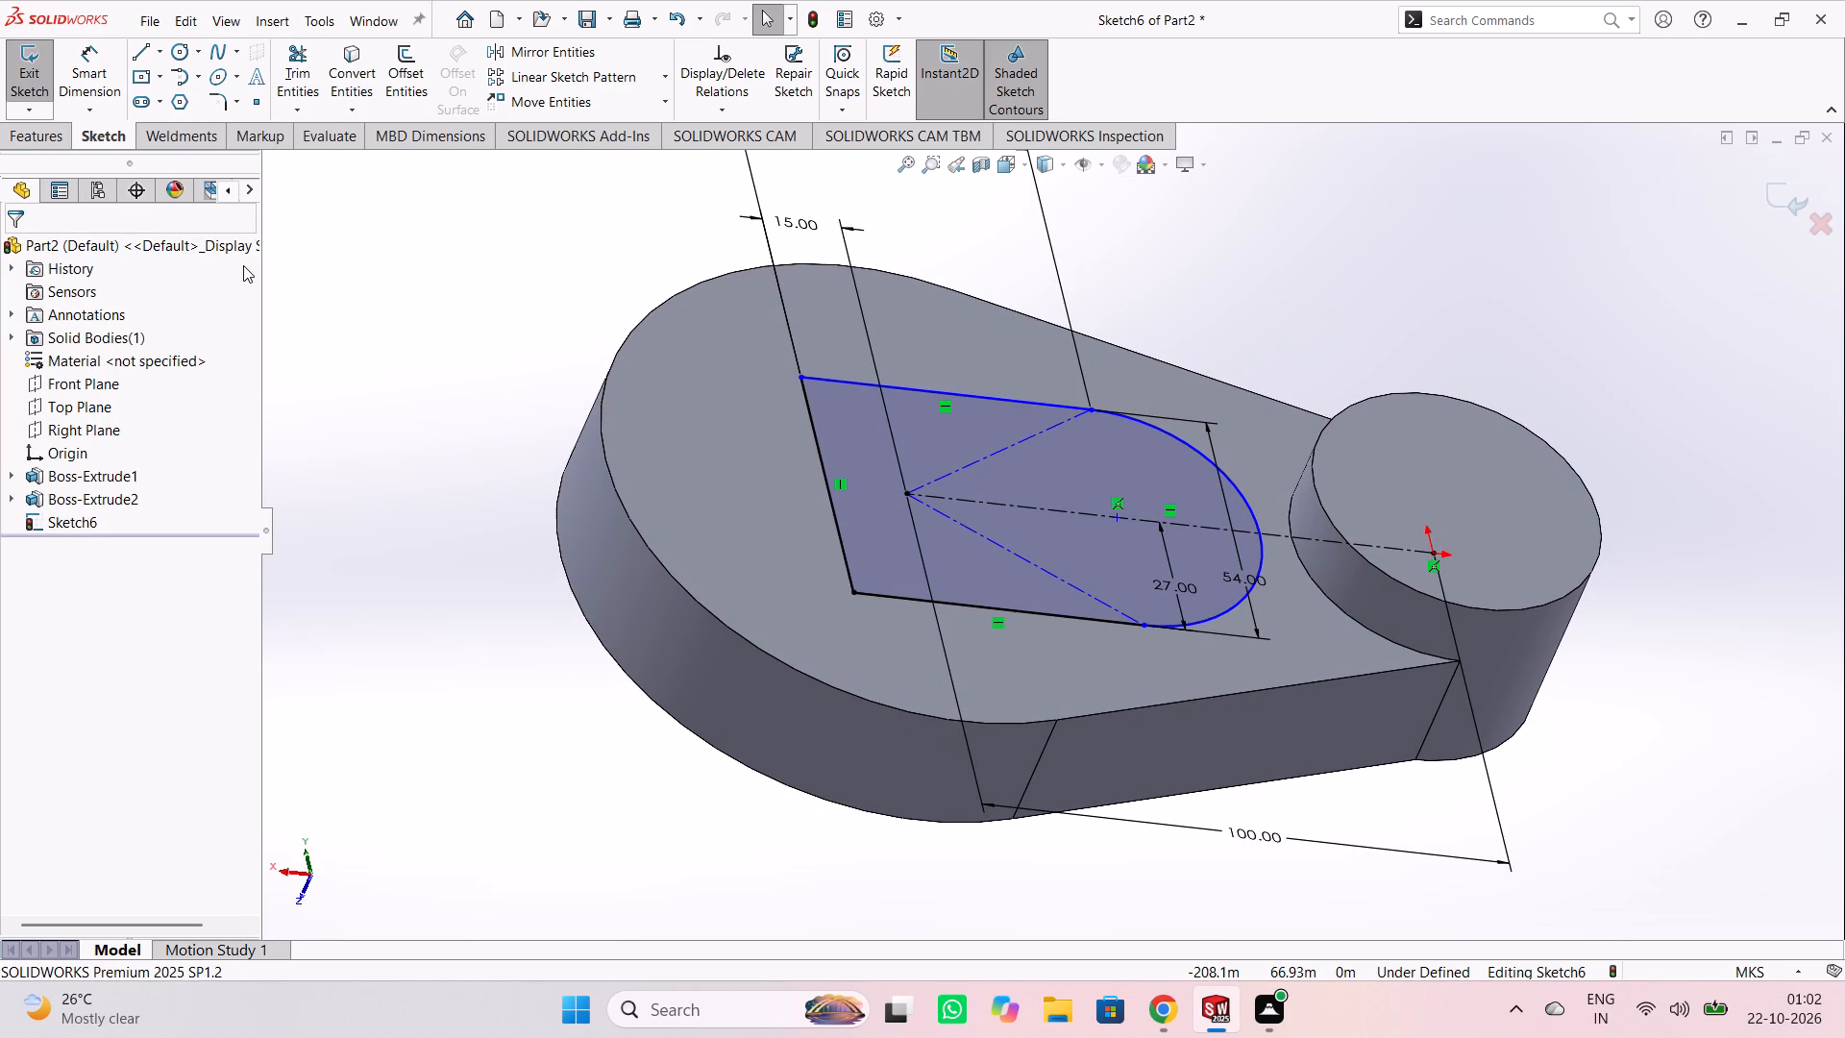
{"action": "scroll", "coordinate": [242, 266], "scroll_direction": "down", "scroll_amount": 2}
{"action": "scroll", "coordinate": [242, 275], "scroll_direction": "up", "scroll_amount": 3}
{"action": "scroll", "coordinate": [248, 274], "scroll_direction": "down", "scroll_amount": 2}
{"action": "scroll", "coordinate": [616, 329], "scroll_direction": "down", "scroll_amount": 1}
{"action": "scroll", "coordinate": [1126, 280], "scroll_direction": "down", "scroll_amount": 2}
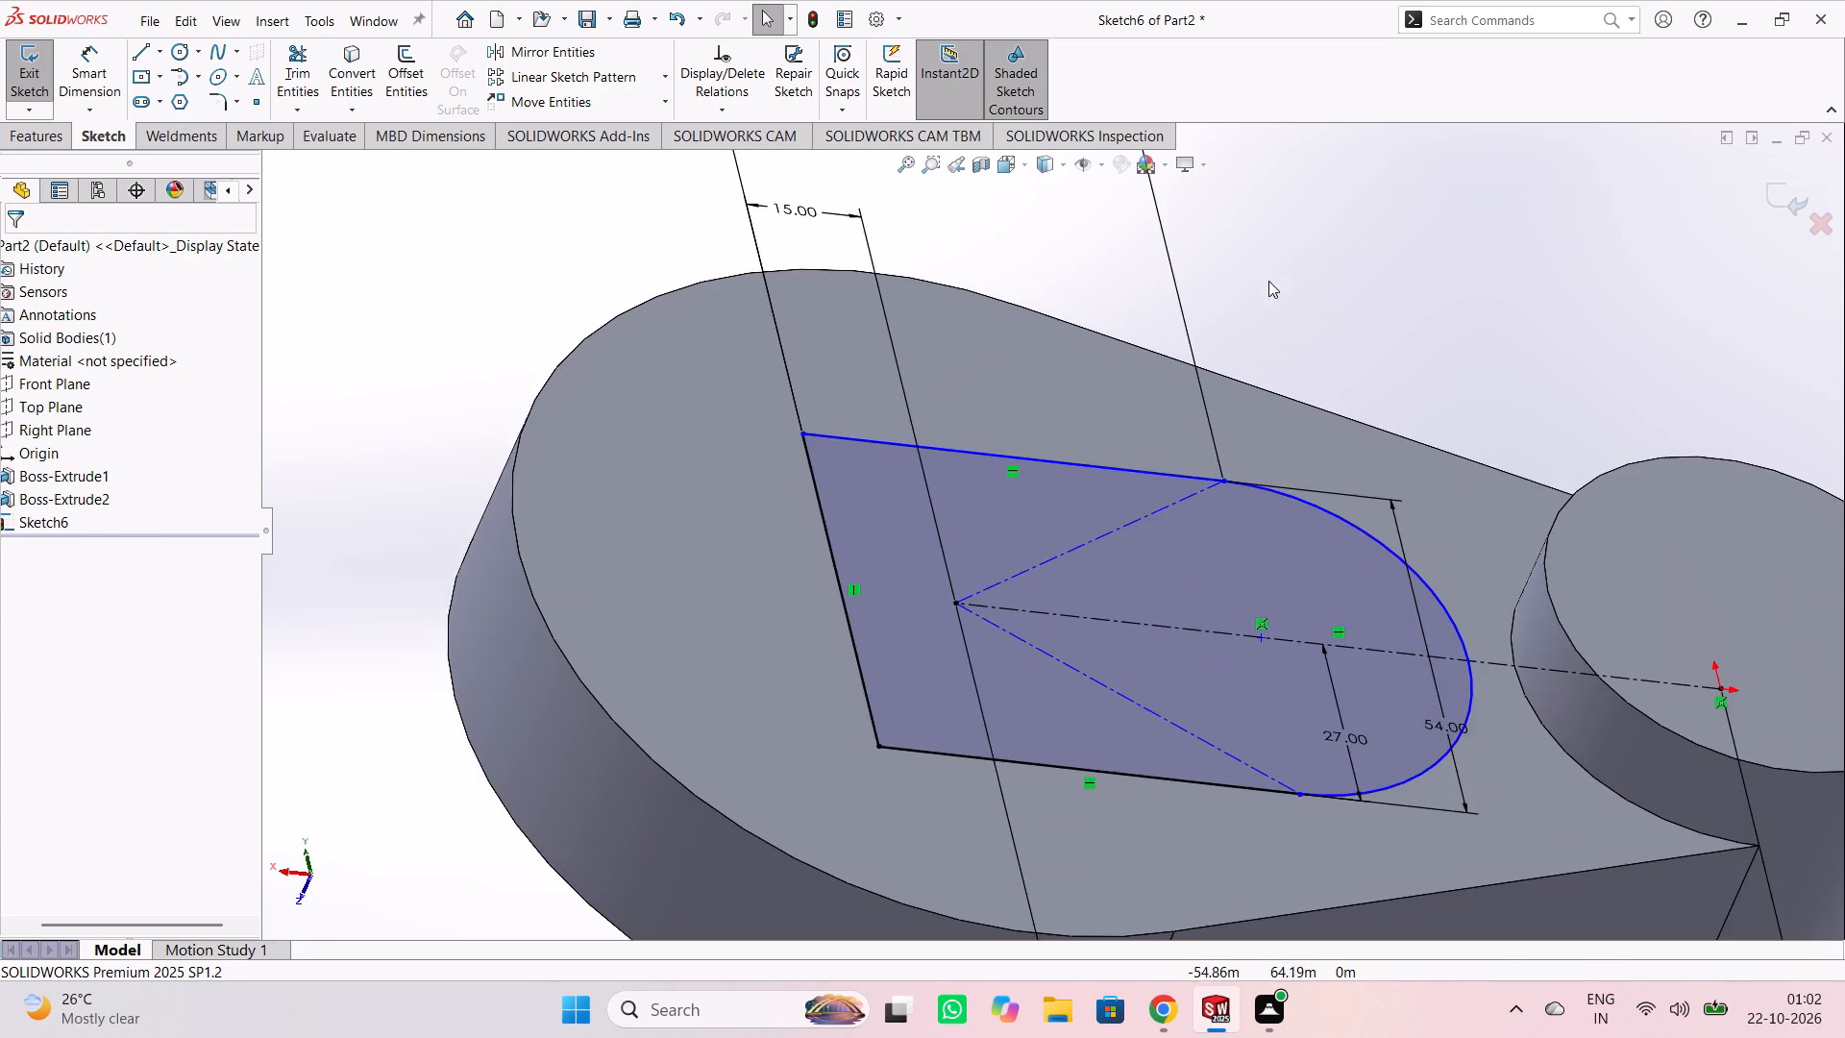
{"action": "scroll", "coordinate": [1350, 311], "scroll_direction": "up", "scroll_amount": 6}
{"action": "scroll", "coordinate": [1417, 401], "scroll_direction": "up", "scroll_amount": 1}
{"action": "scroll", "coordinate": [1435, 440], "scroll_direction": "down", "scroll_amount": 3}
{"action": "scroll", "coordinate": [1463, 490], "scroll_direction": "up", "scroll_amount": 1}
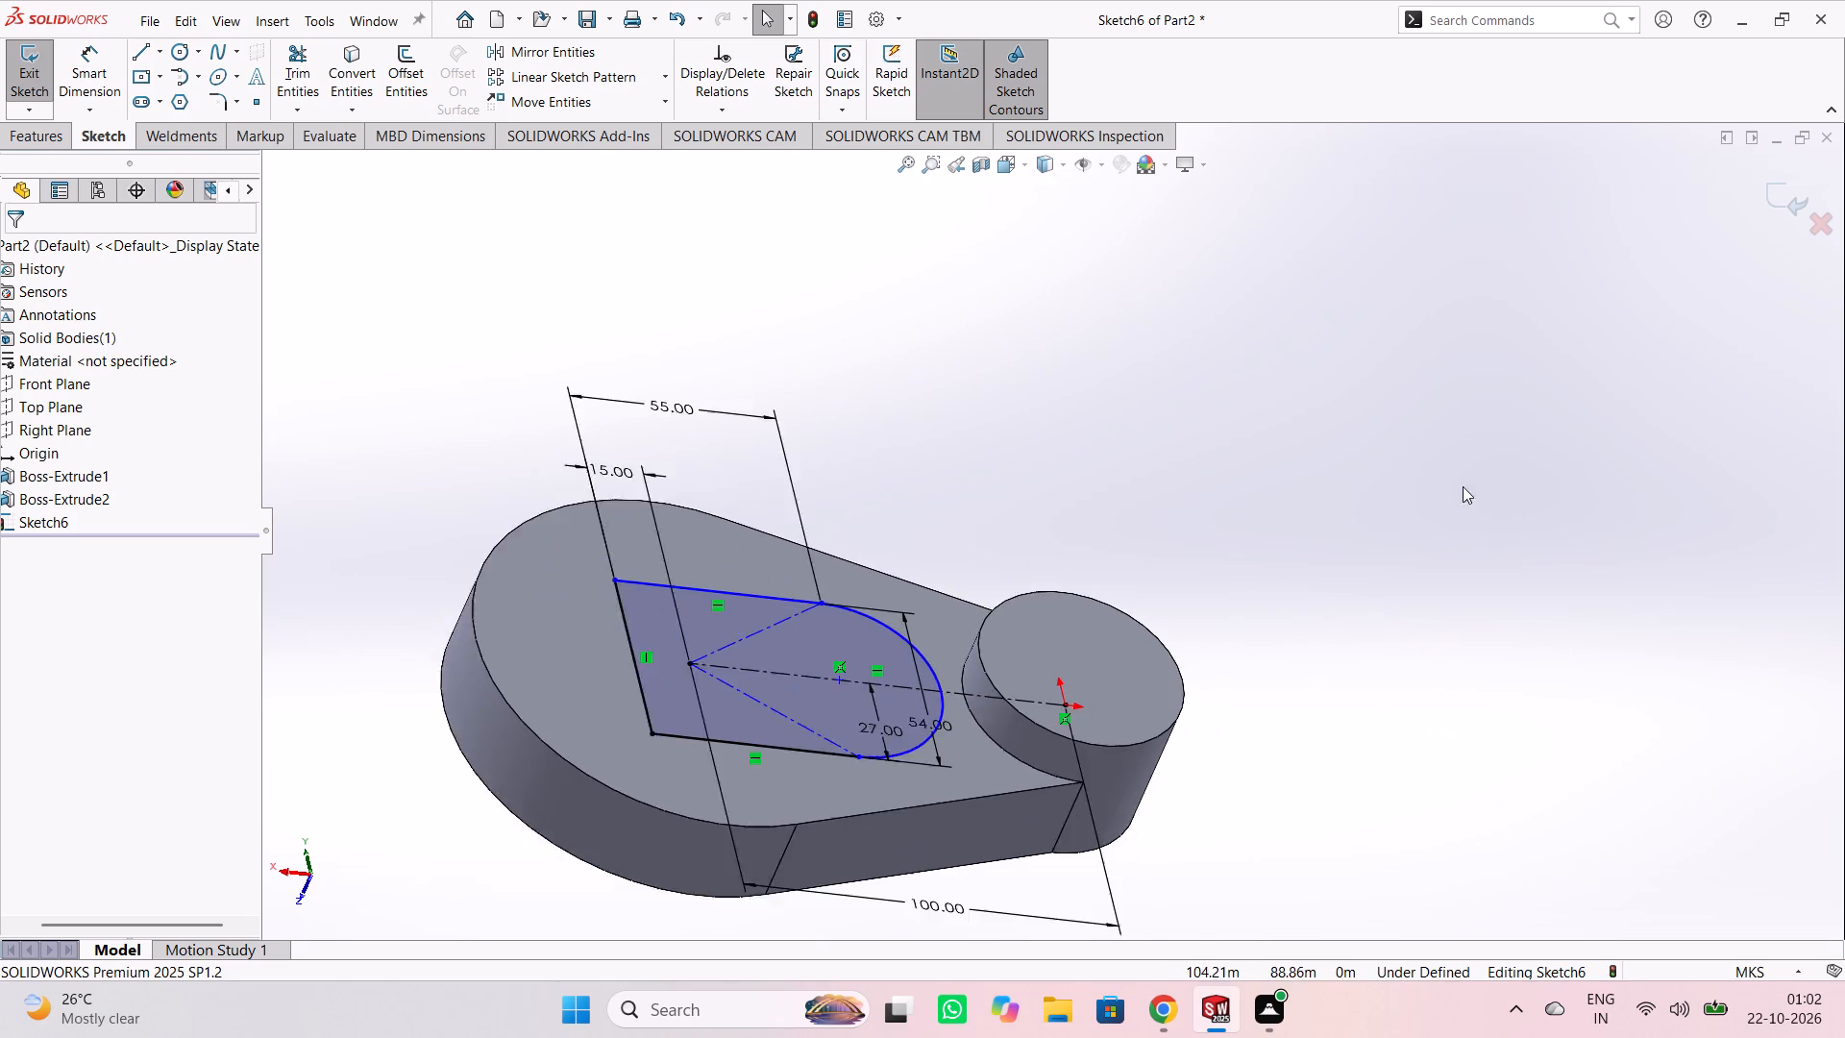
{"action": "scroll", "coordinate": [1463, 486], "scroll_direction": "up", "scroll_amount": 1}
{"action": "scroll", "coordinate": [1352, 641], "scroll_direction": "down", "scroll_amount": 1}
{"action": "middle_click_drag", "start_coordinate": [1352, 641], "coordinate": [1023, 726]}
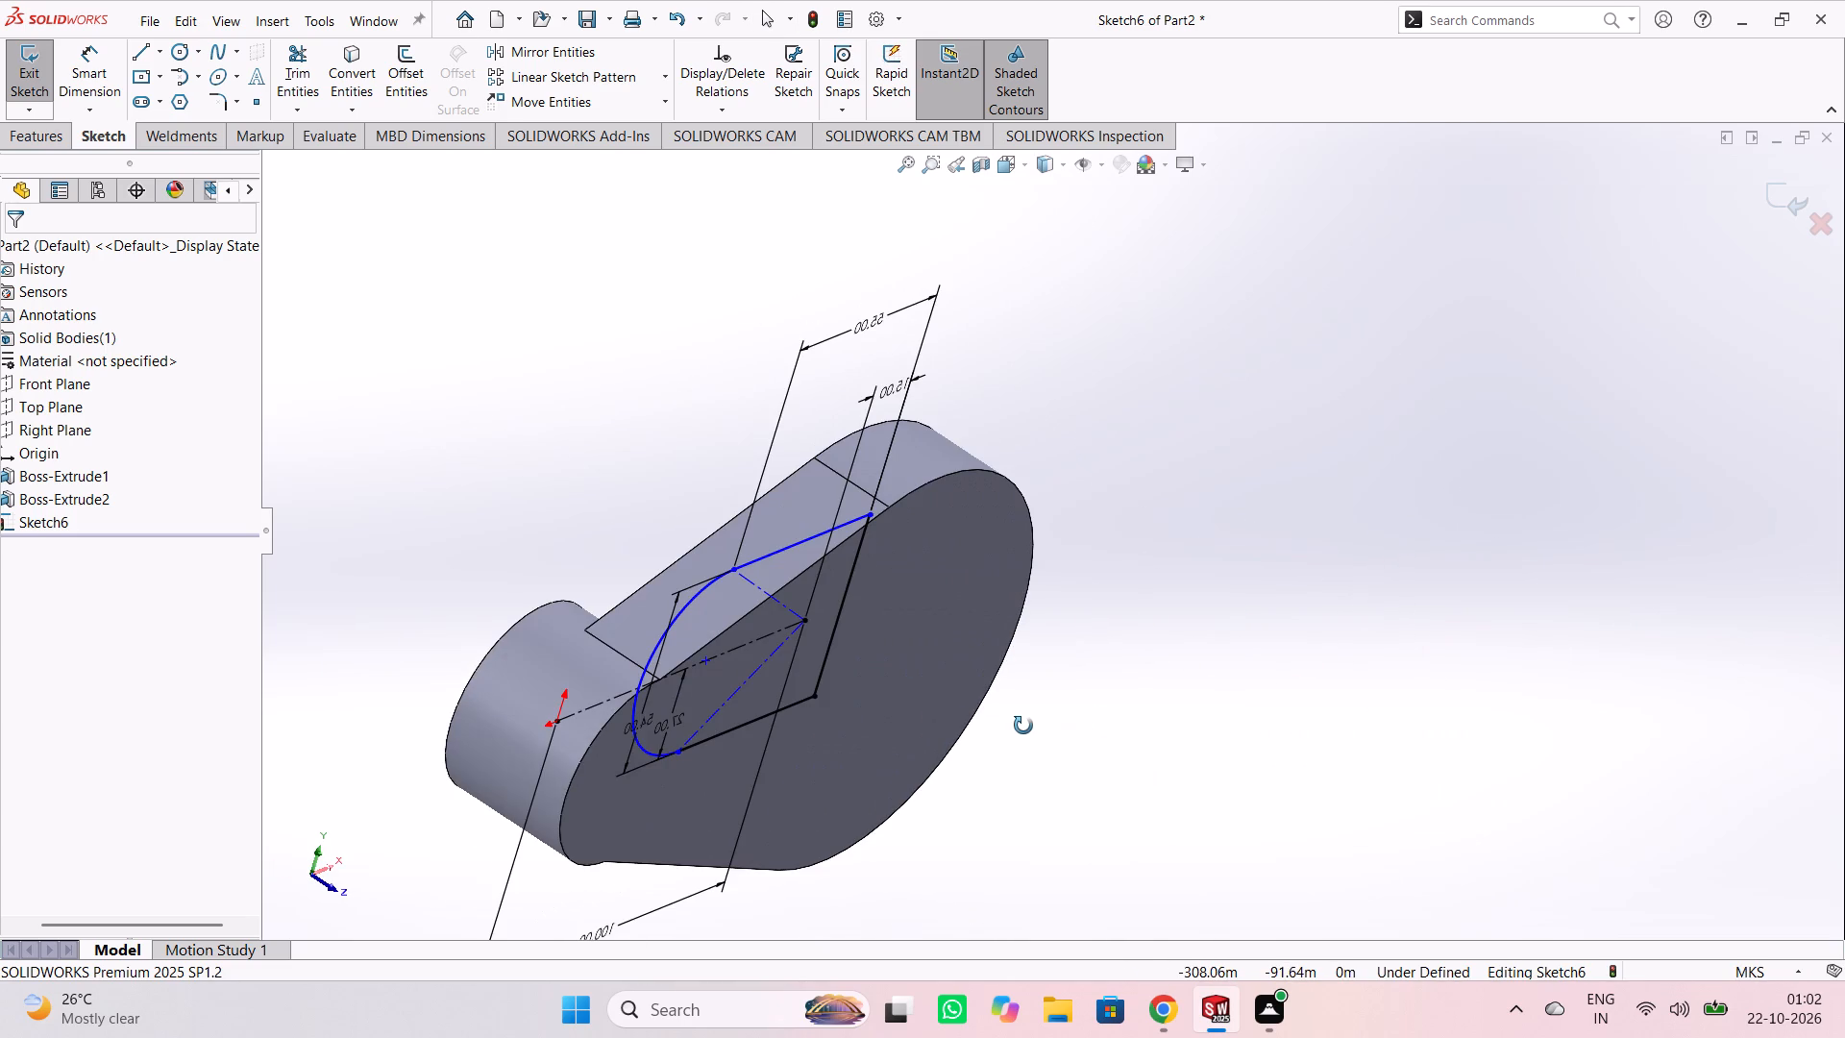
{"action": "middle_click_drag", "start_coordinate": [1023, 726], "coordinate": [1260, 758]}
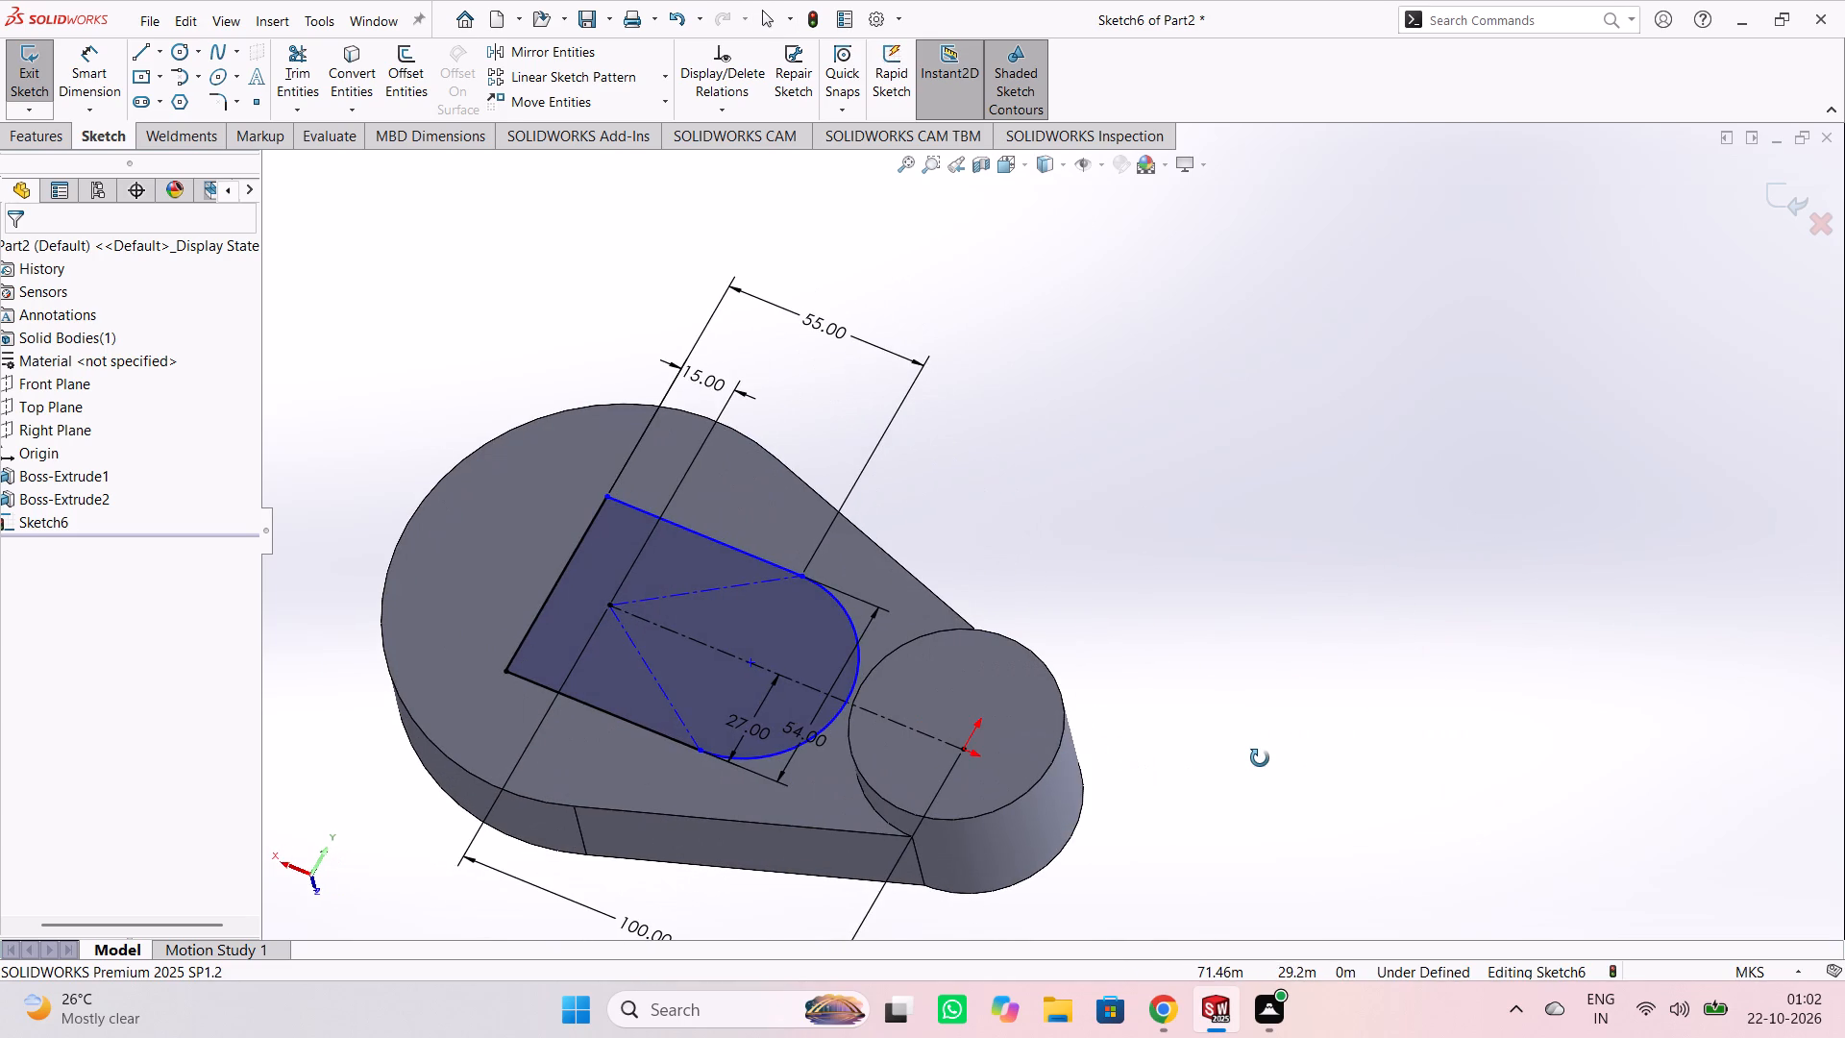
{"action": "middle_click_drag", "start_coordinate": [1260, 758], "coordinate": [1223, 793]}
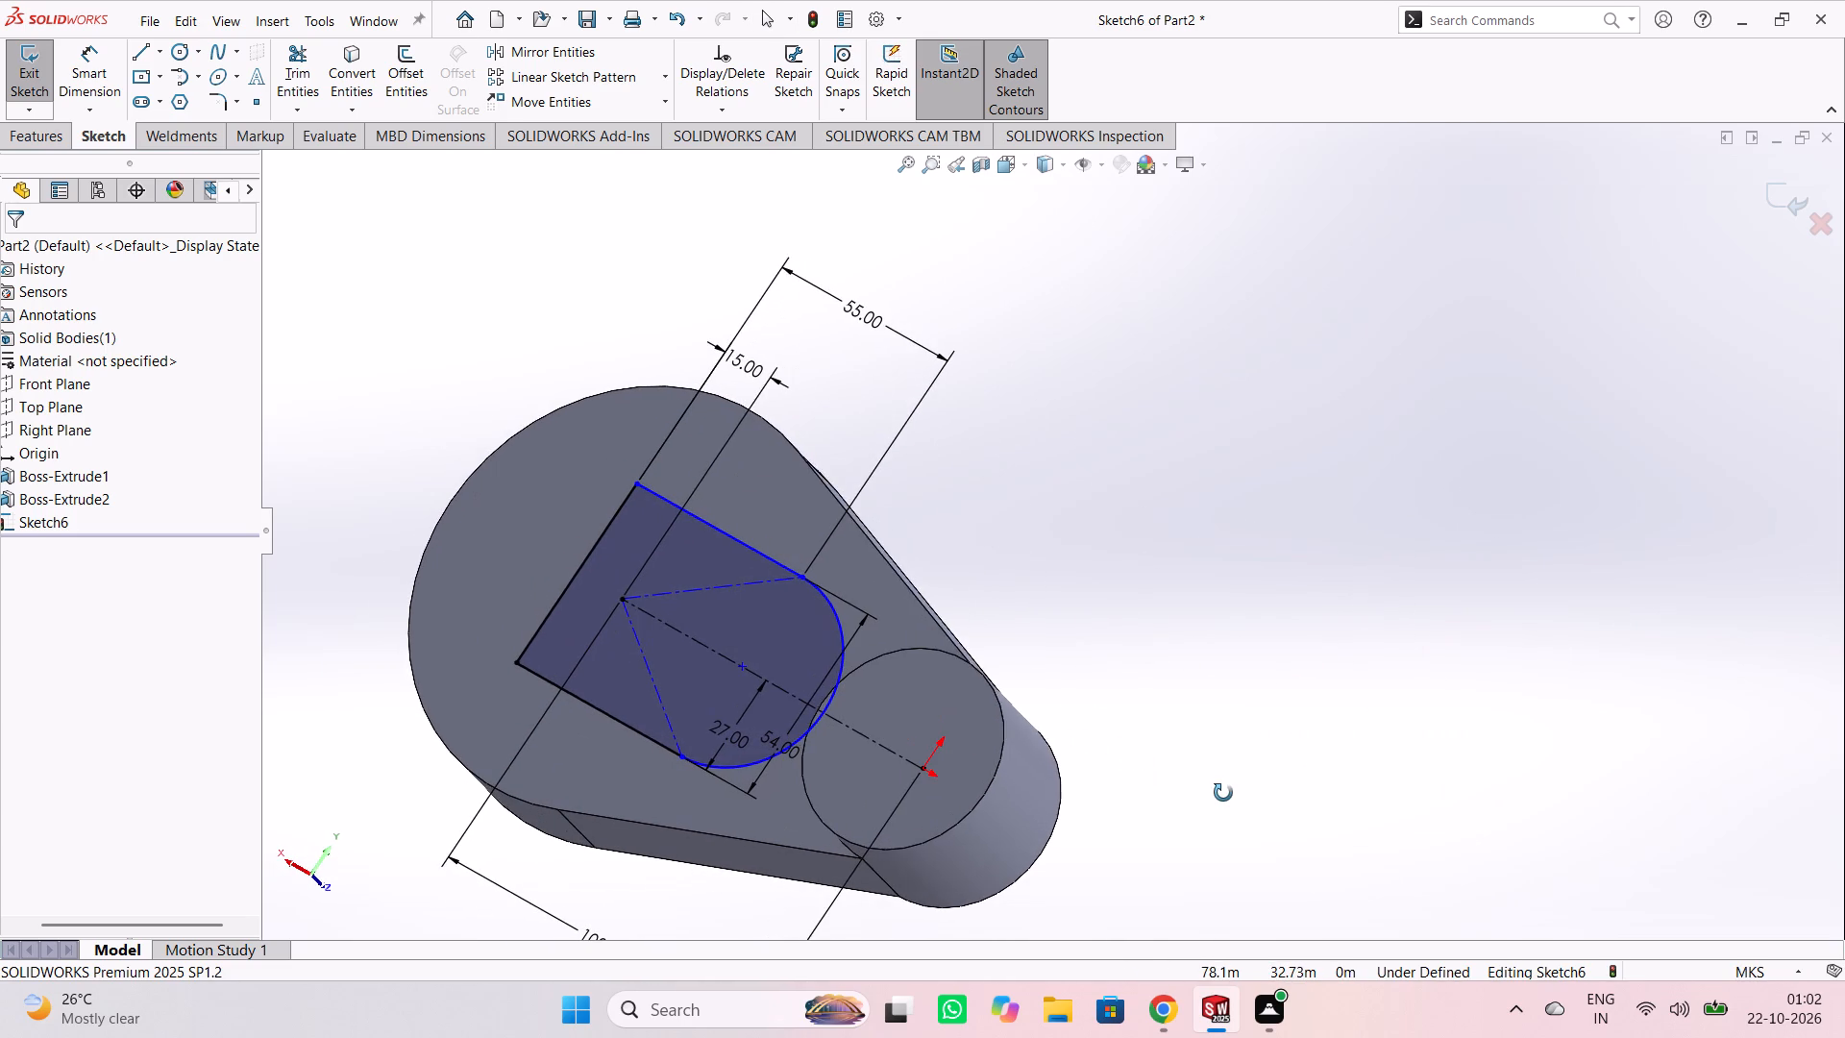
{"action": "middle_click_drag", "start_coordinate": [1223, 793], "coordinate": [1267, 845]}
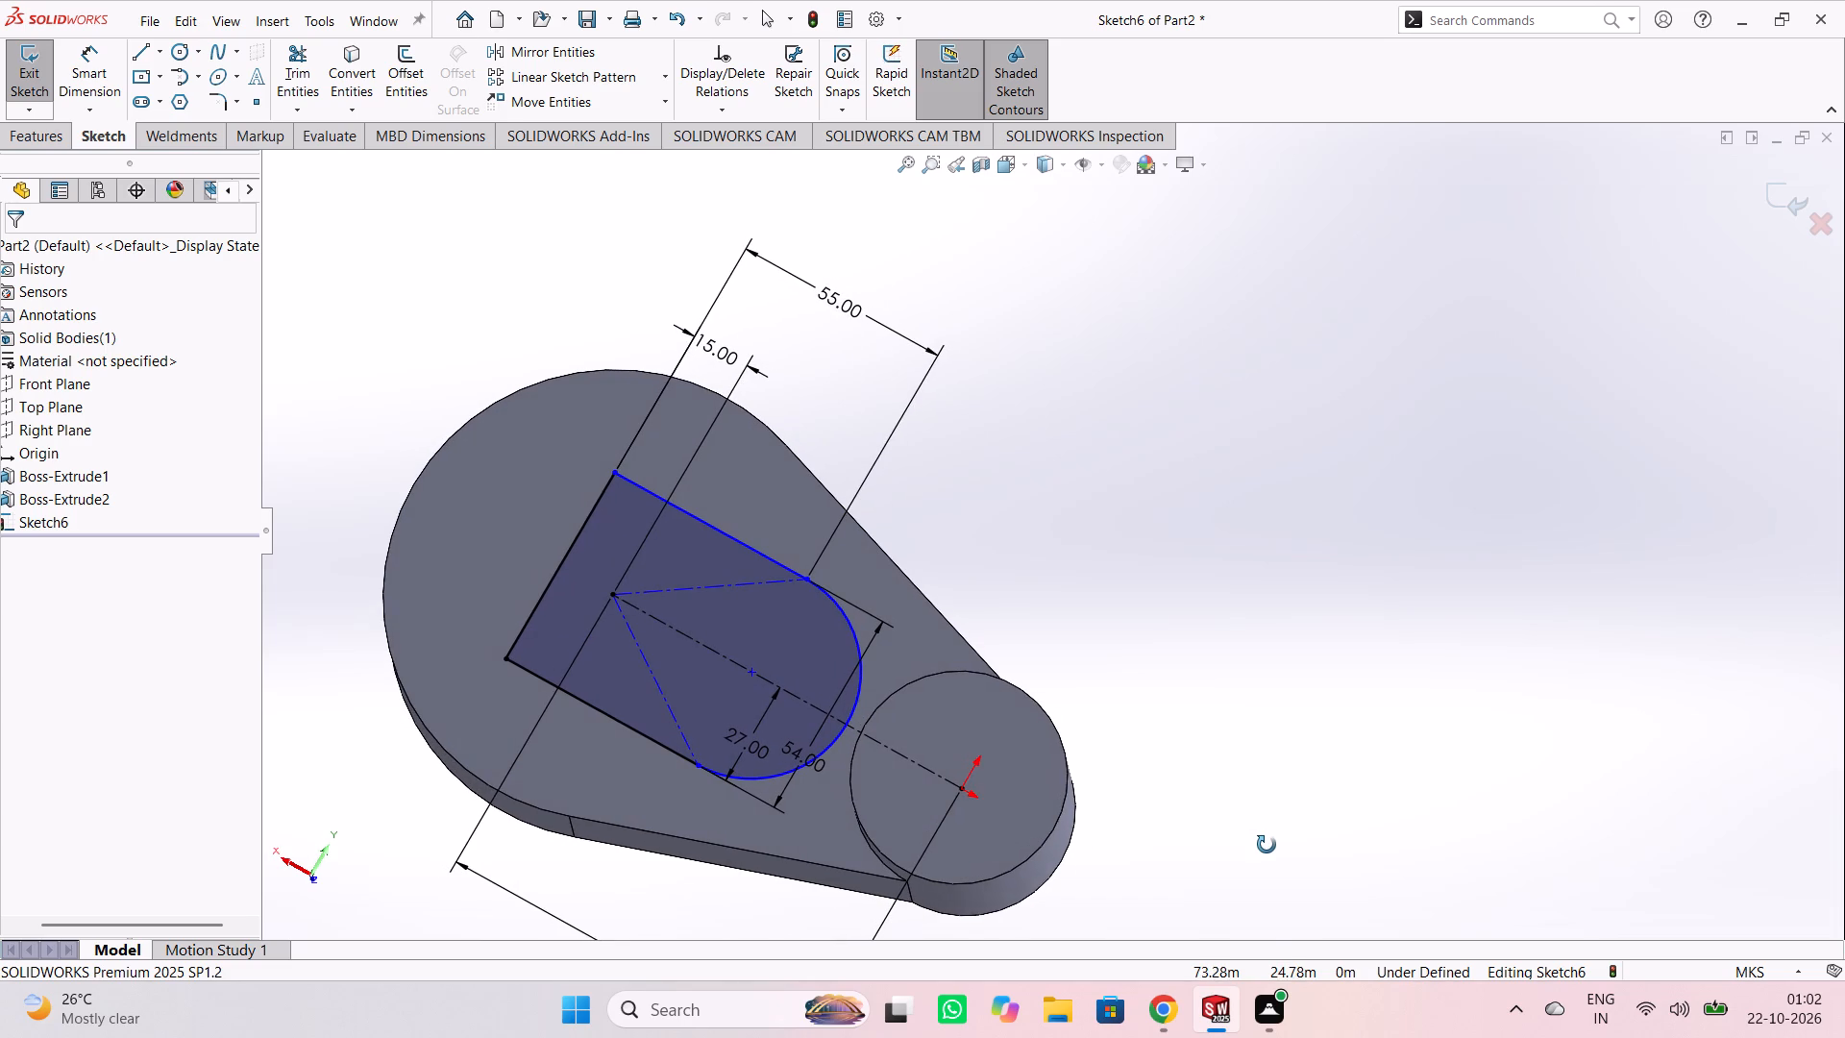
{"action": "middle_click_drag", "start_coordinate": [1267, 845], "coordinate": [1214, 876]}
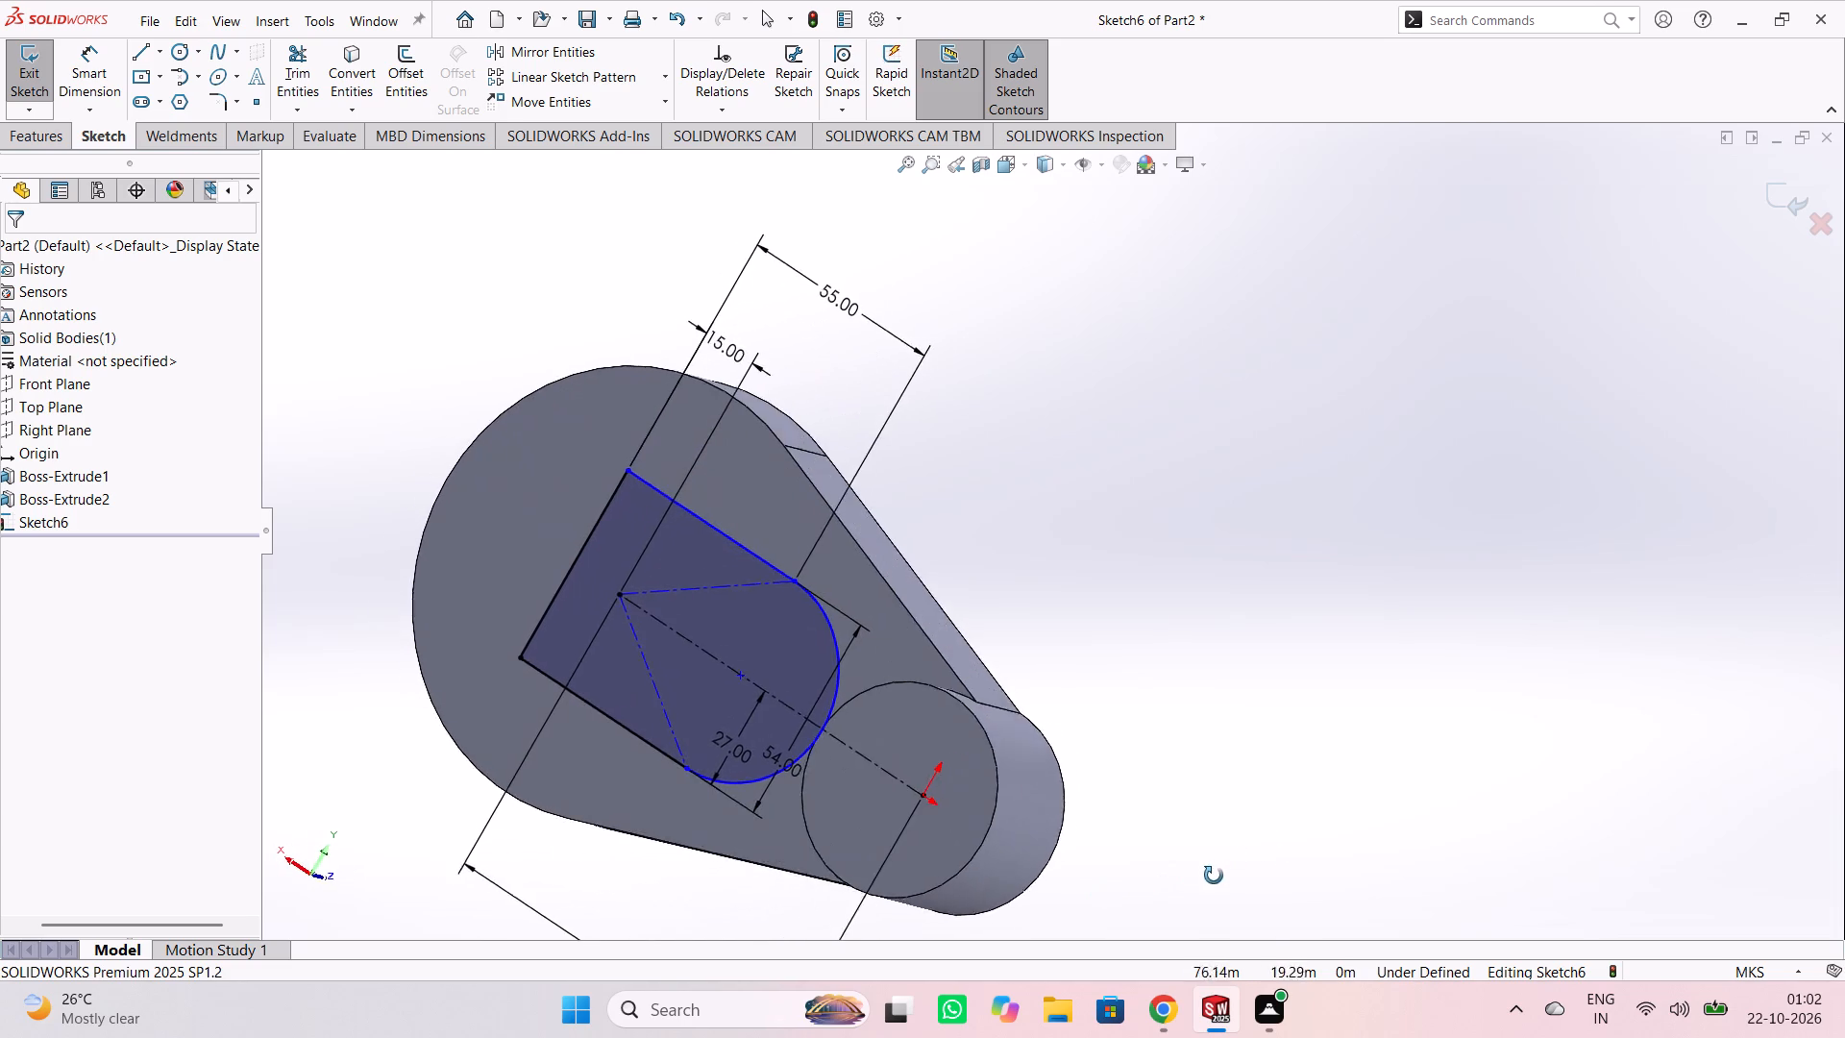
{"action": "middle_click_drag", "start_coordinate": [1214, 876], "coordinate": [1295, 829]}
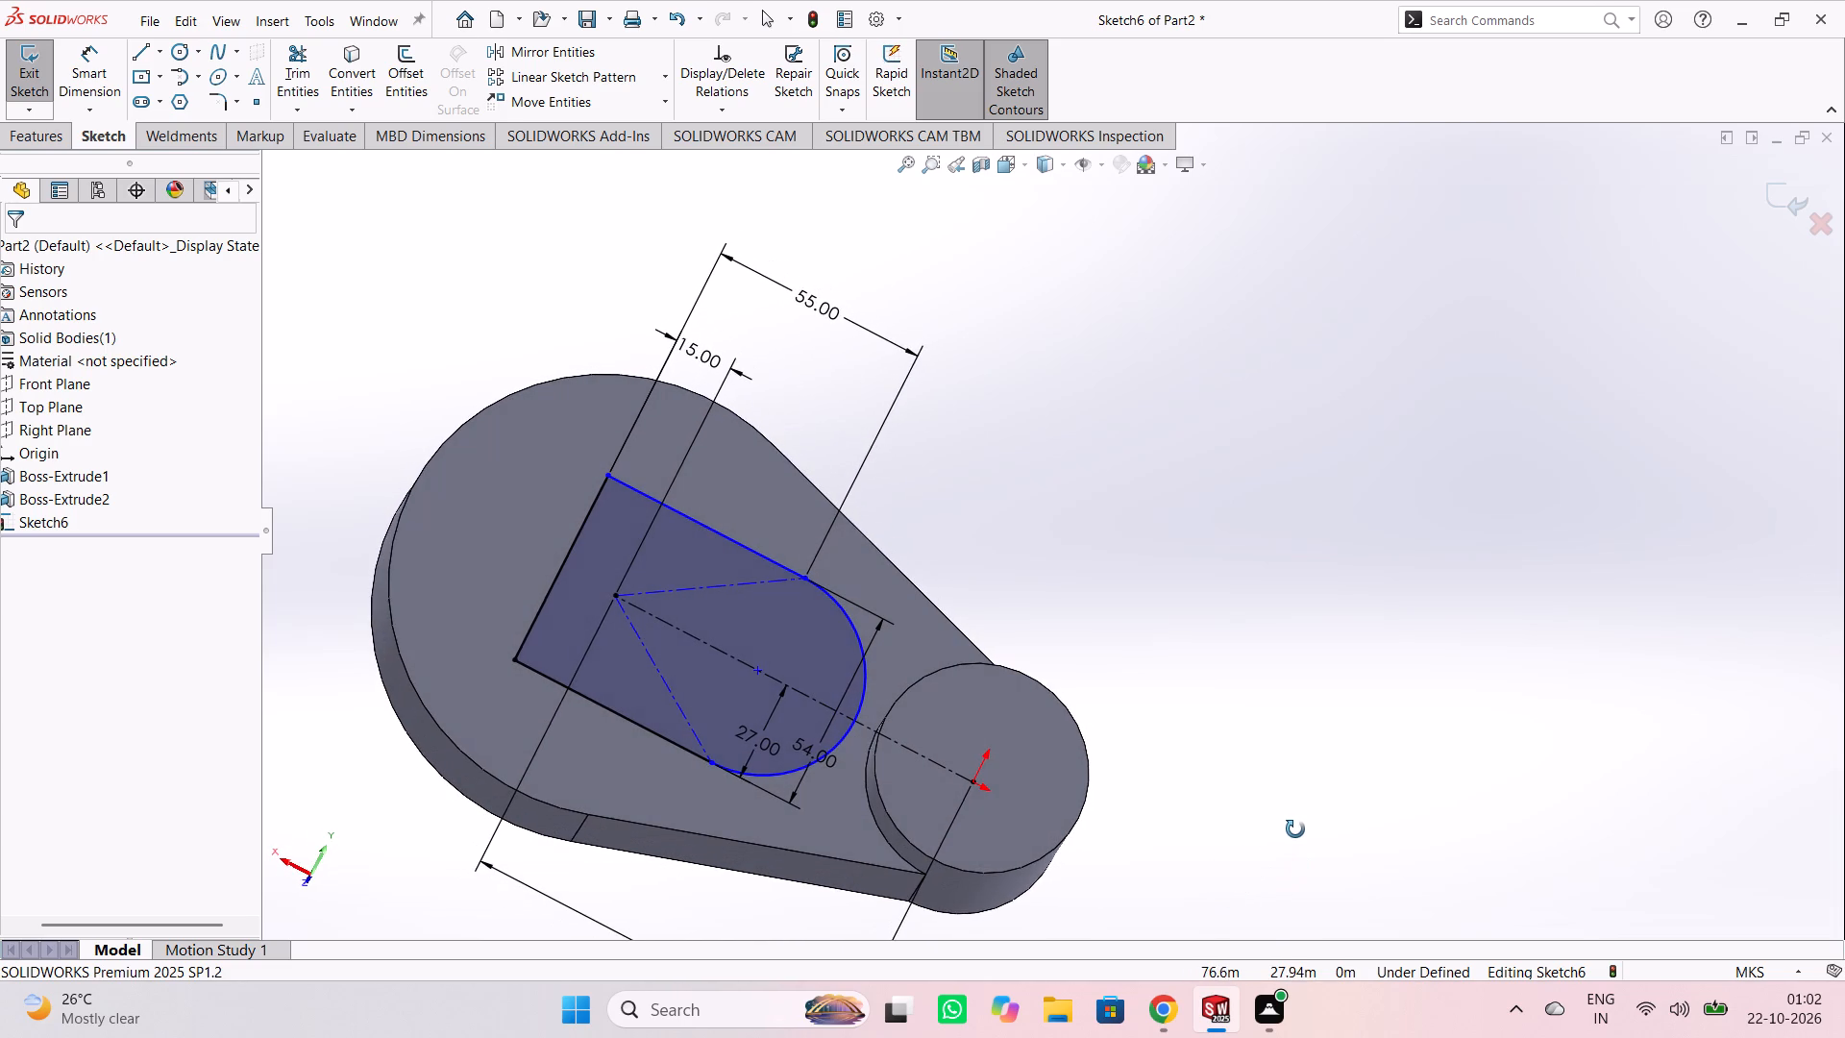
{"action": "middle_click_drag", "start_coordinate": [1295, 829], "coordinate": [1217, 873]}
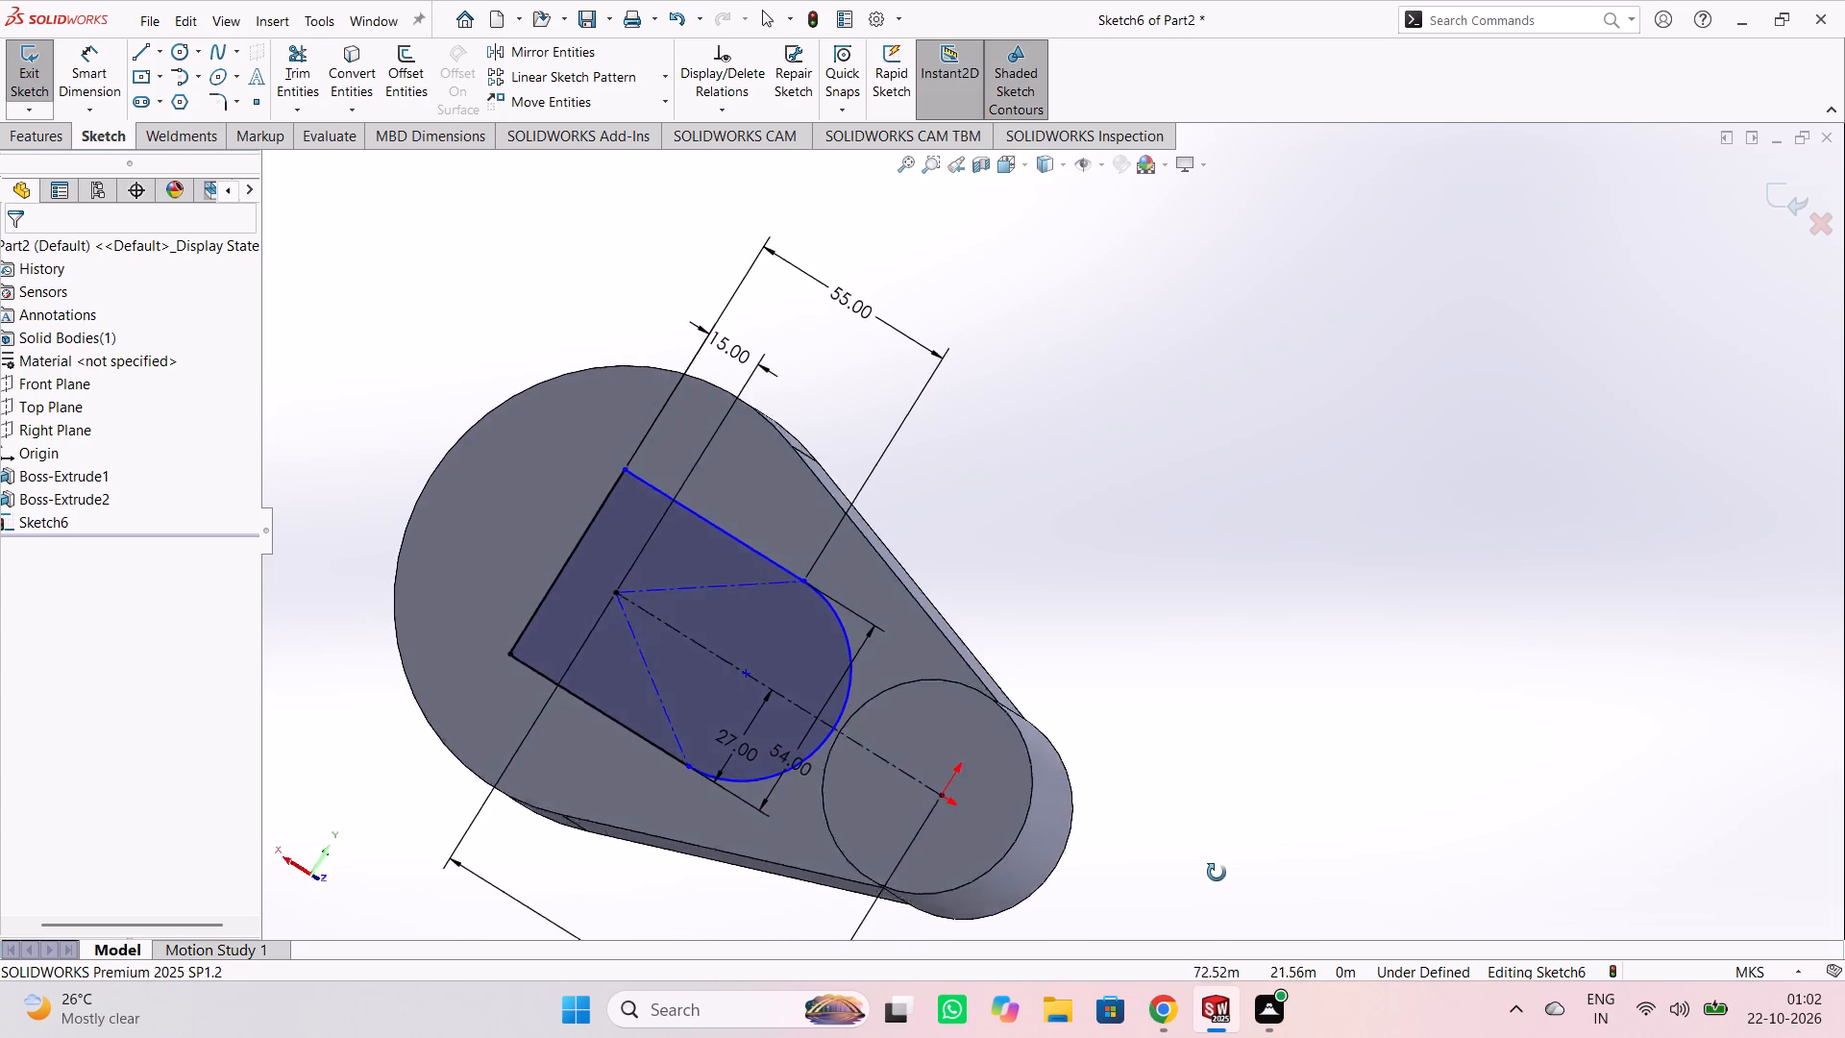
{"action": "middle_click_drag", "start_coordinate": [1217, 873], "coordinate": [1194, 900]}
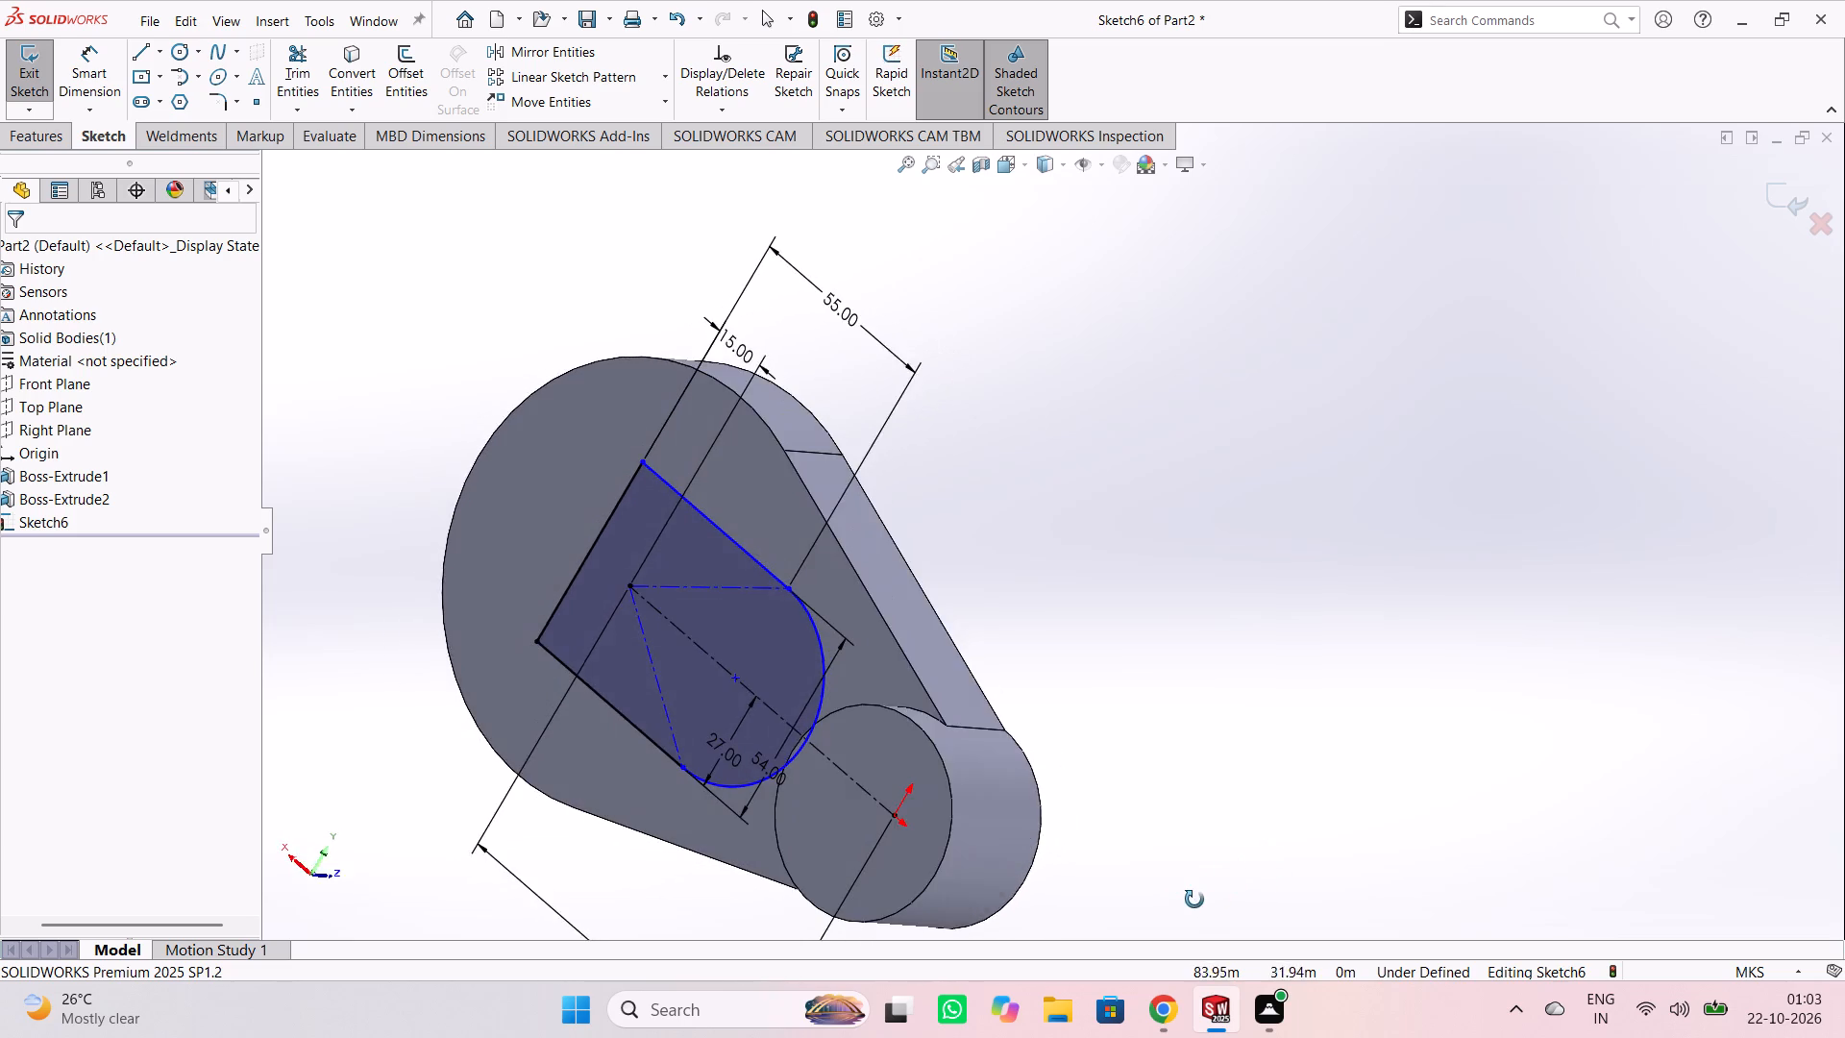
{"action": "middle_click_drag", "start_coordinate": [1194, 900], "coordinate": [1275, 878]}
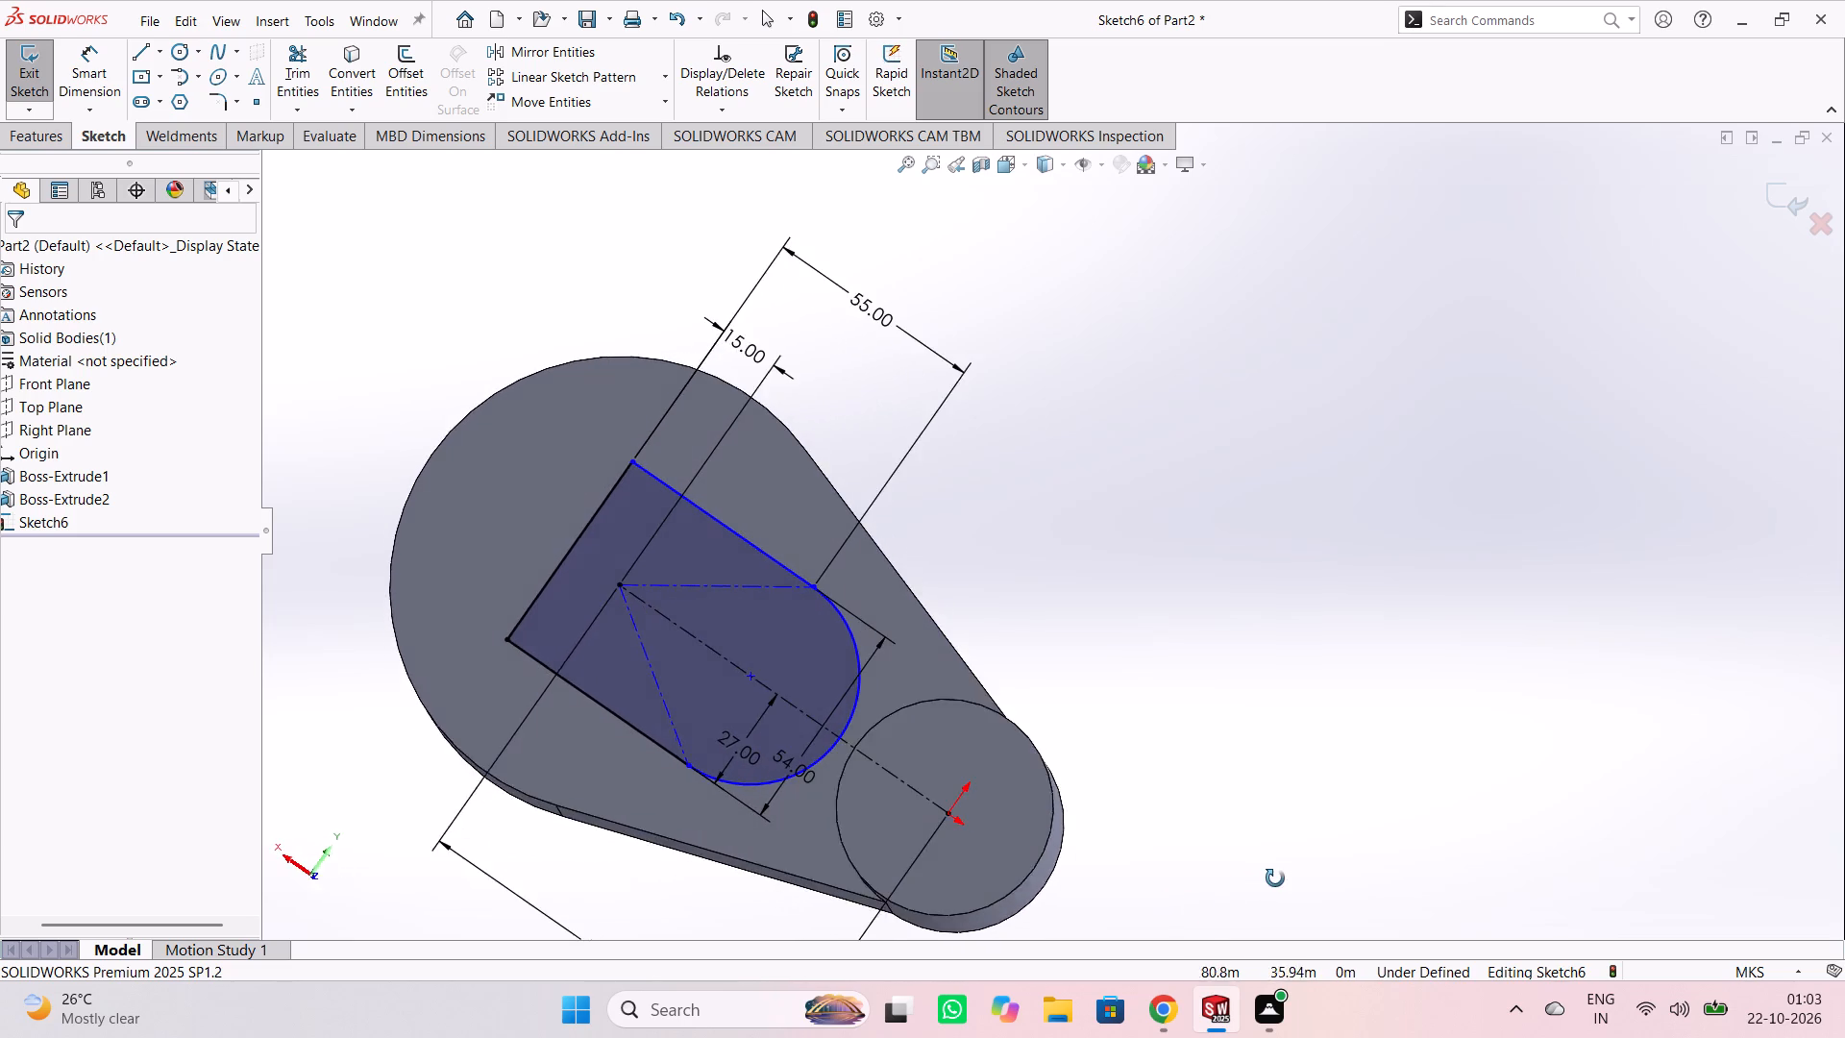
{"action": "middle_click_drag", "start_coordinate": [1275, 878], "coordinate": [1160, 889]}
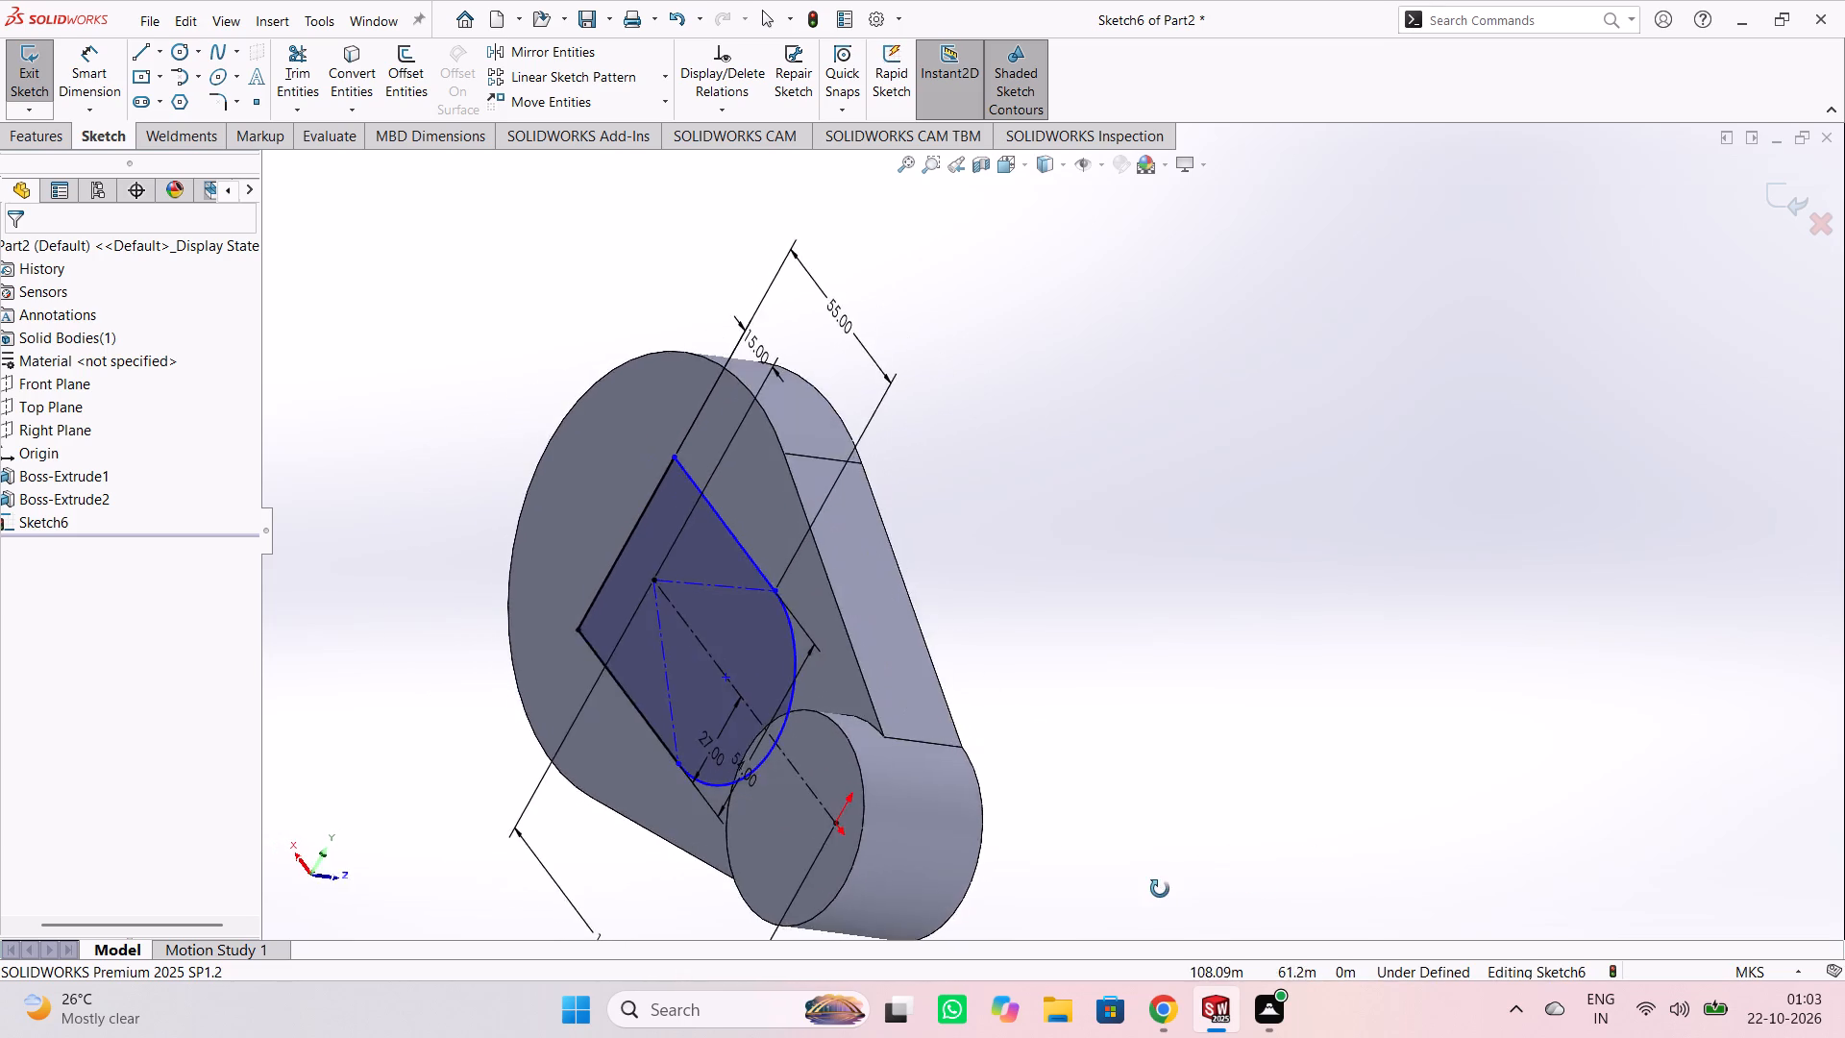
{"action": "middle_click_drag", "start_coordinate": [1160, 889], "coordinate": [1232, 838]}
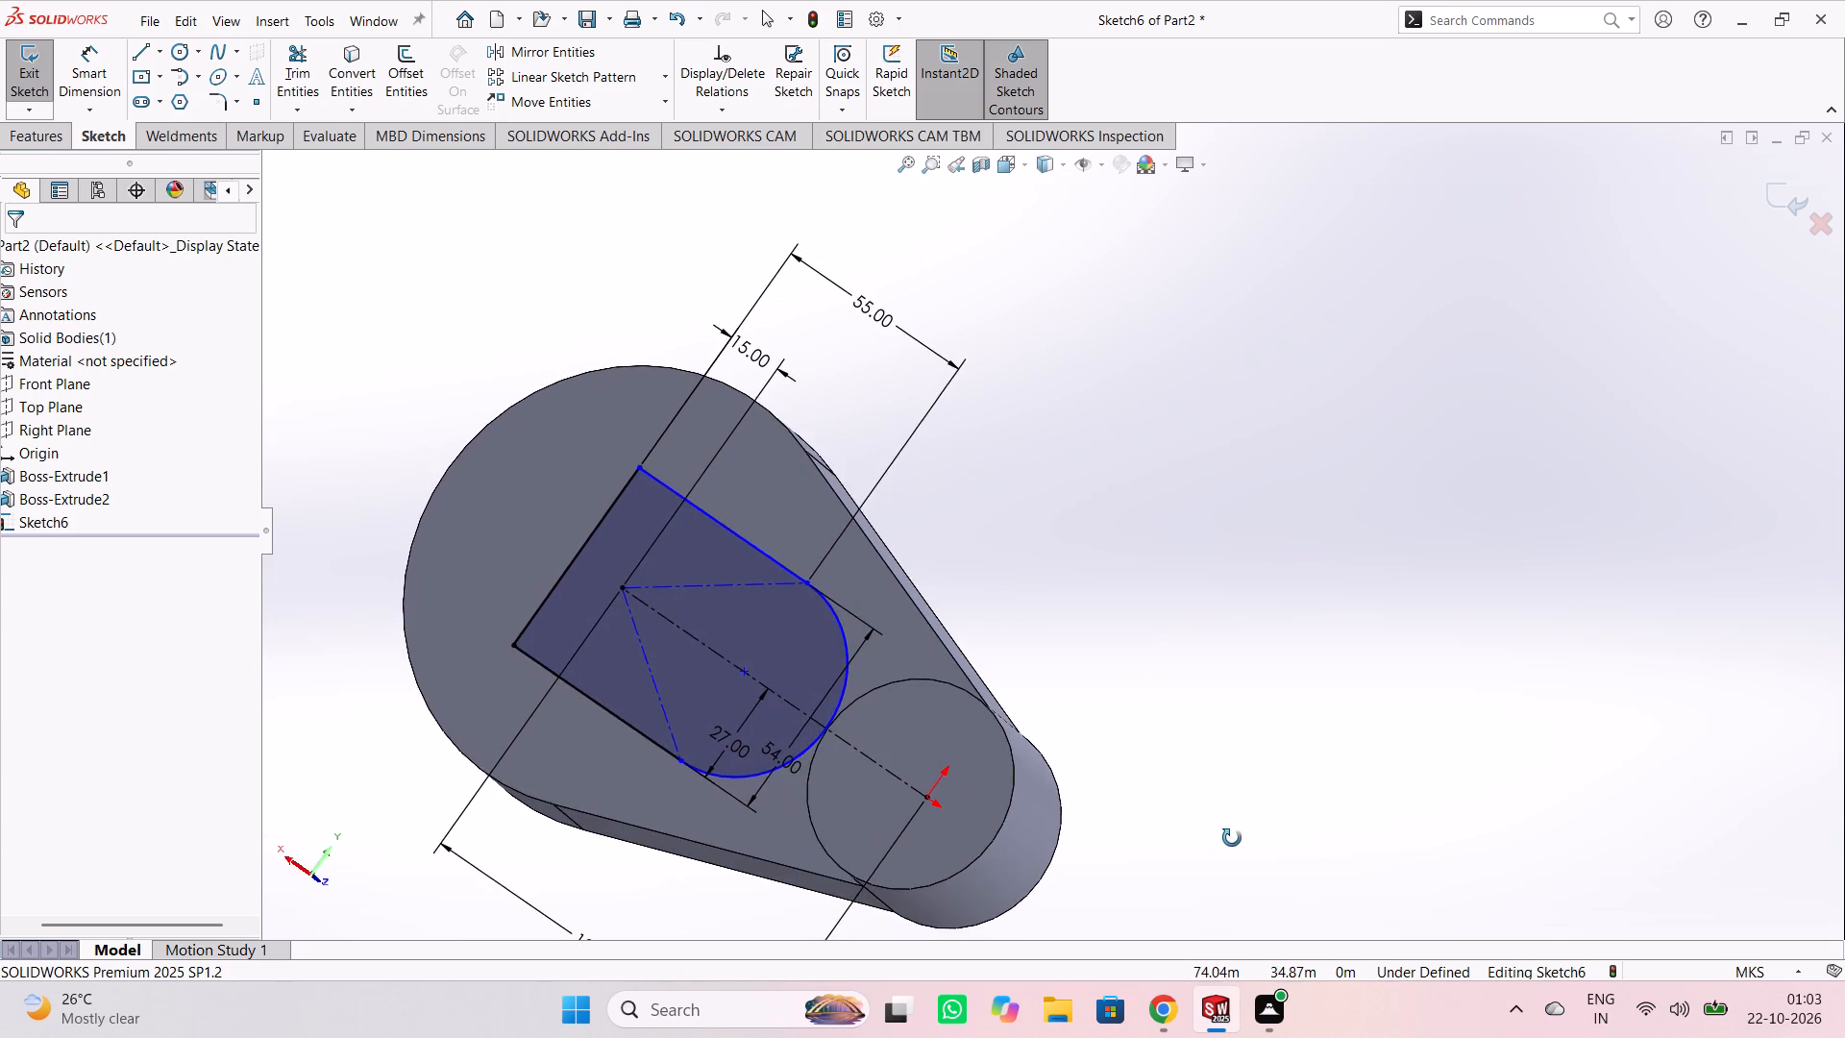
{"action": "middle_click_drag", "start_coordinate": [1232, 838], "coordinate": [1261, 595]}
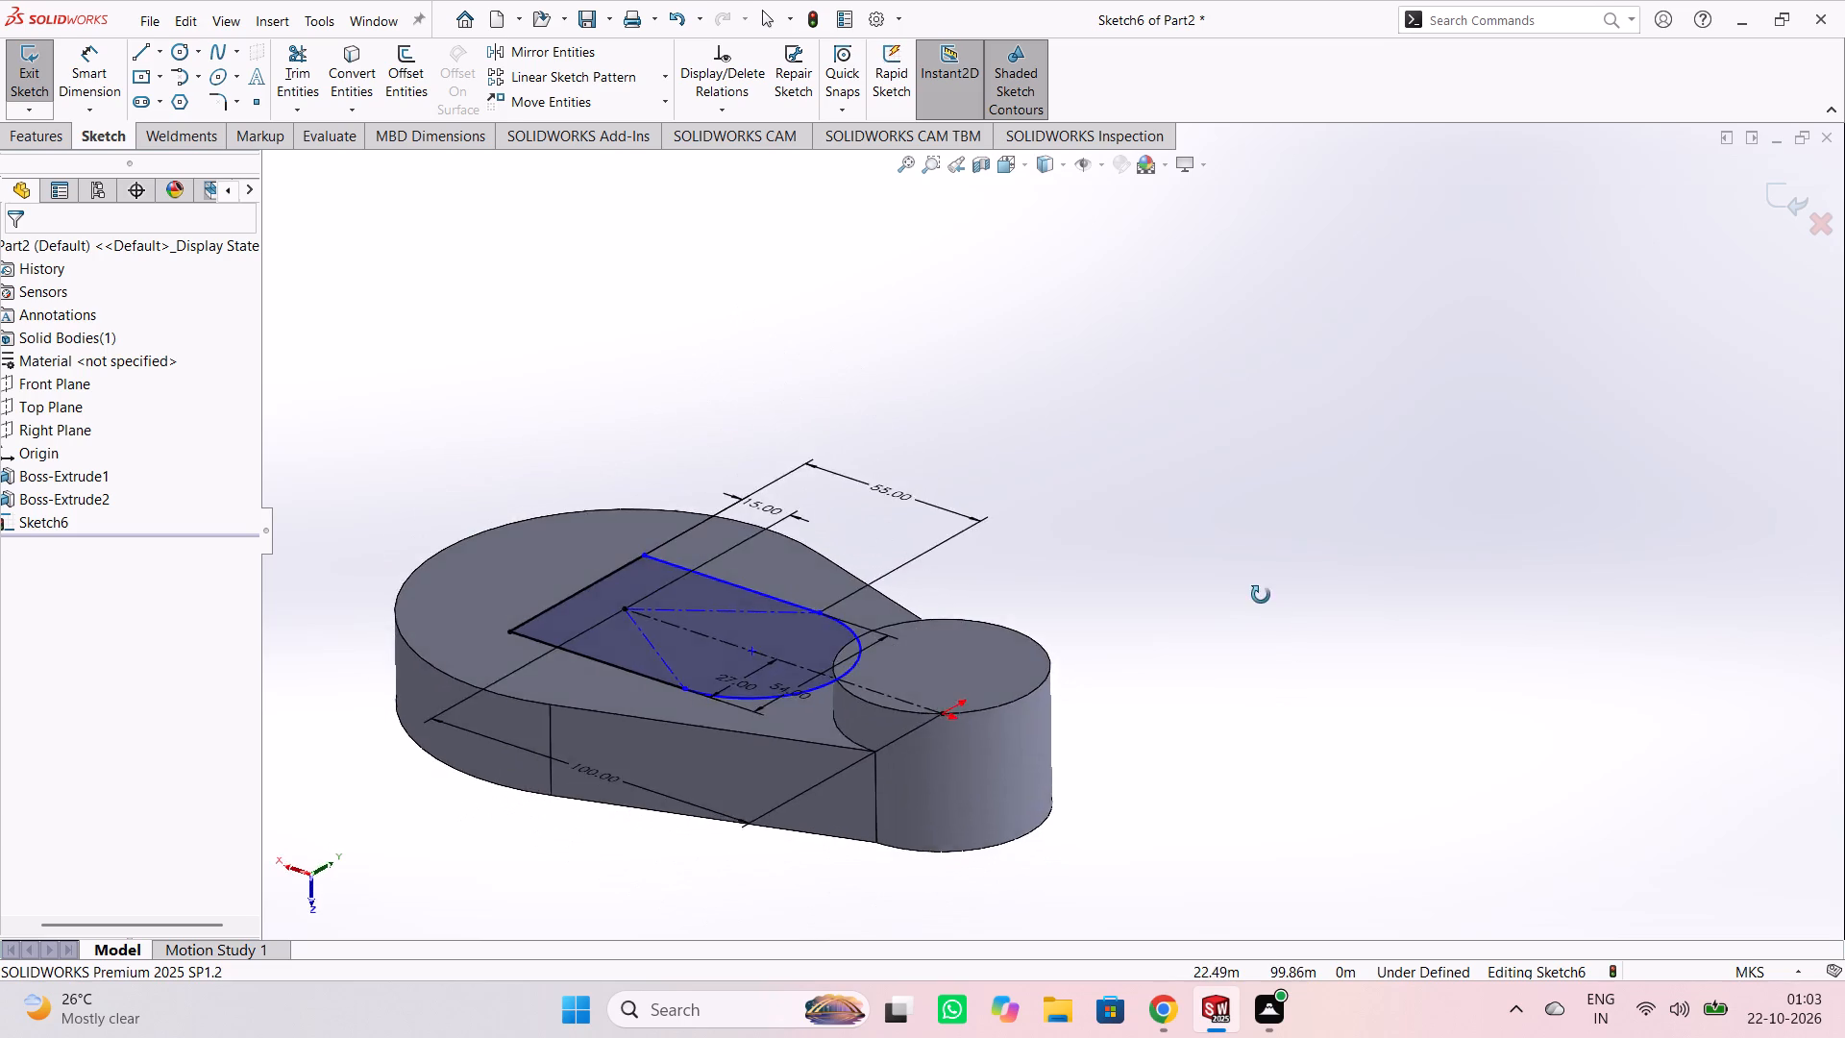
{"action": "middle_click_drag", "start_coordinate": [1261, 595], "coordinate": [1311, 556]}
{"action": "middle_click_drag", "start_coordinate": [1311, 556], "coordinate": [1230, 614]}
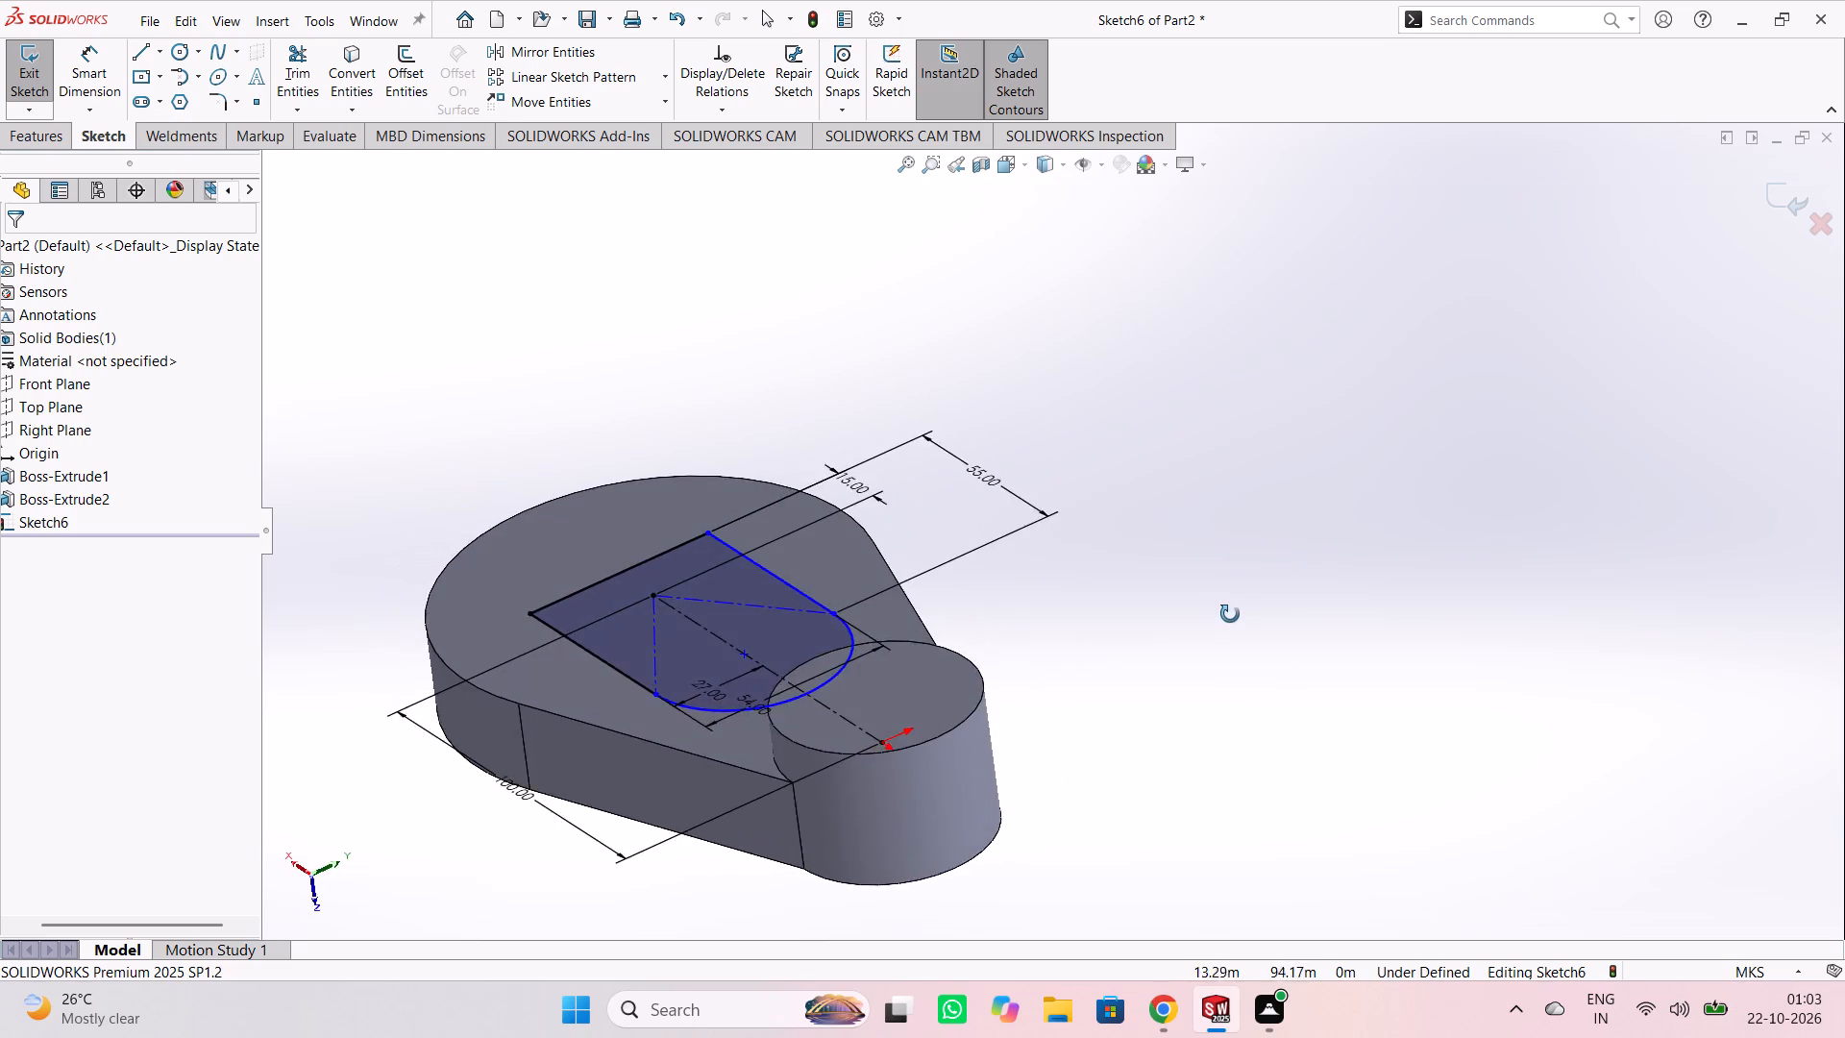
{"action": "middle_click_drag", "start_coordinate": [1230, 614], "coordinate": [1249, 618]}
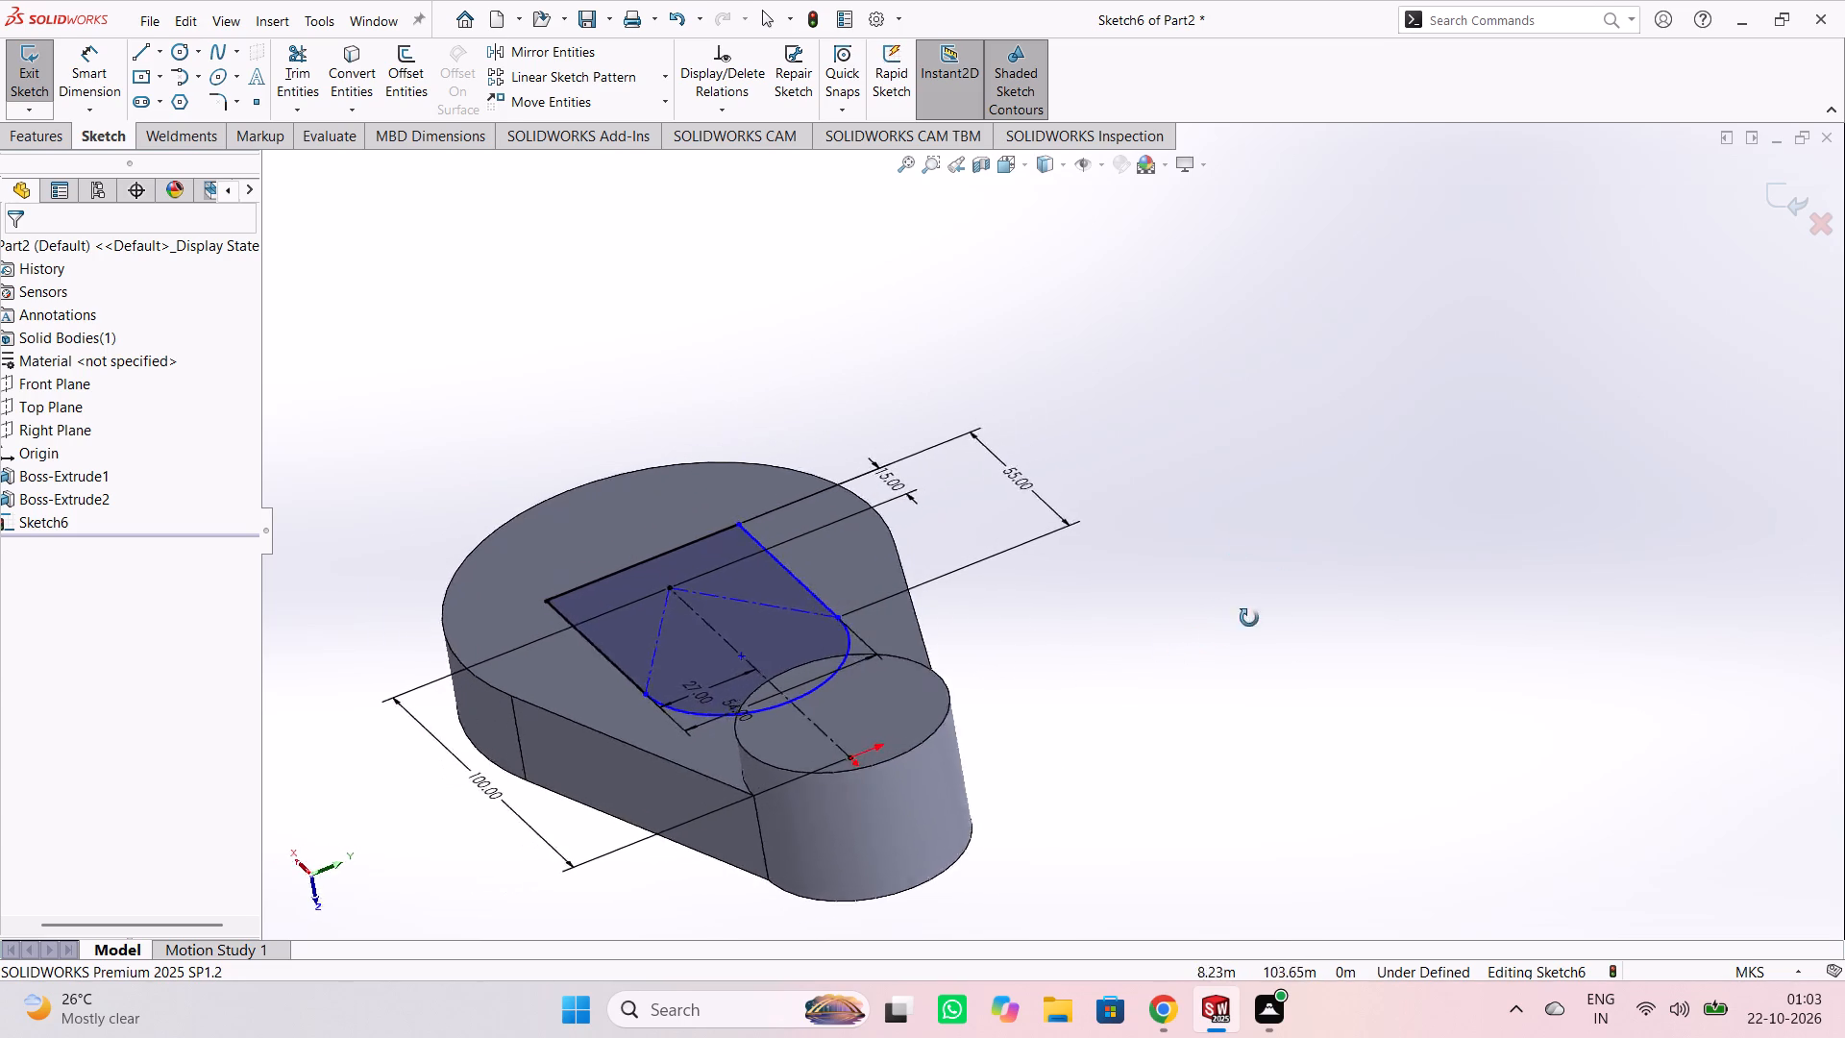
{"action": "middle_click_drag", "start_coordinate": [1249, 618], "coordinate": [1242, 634]}
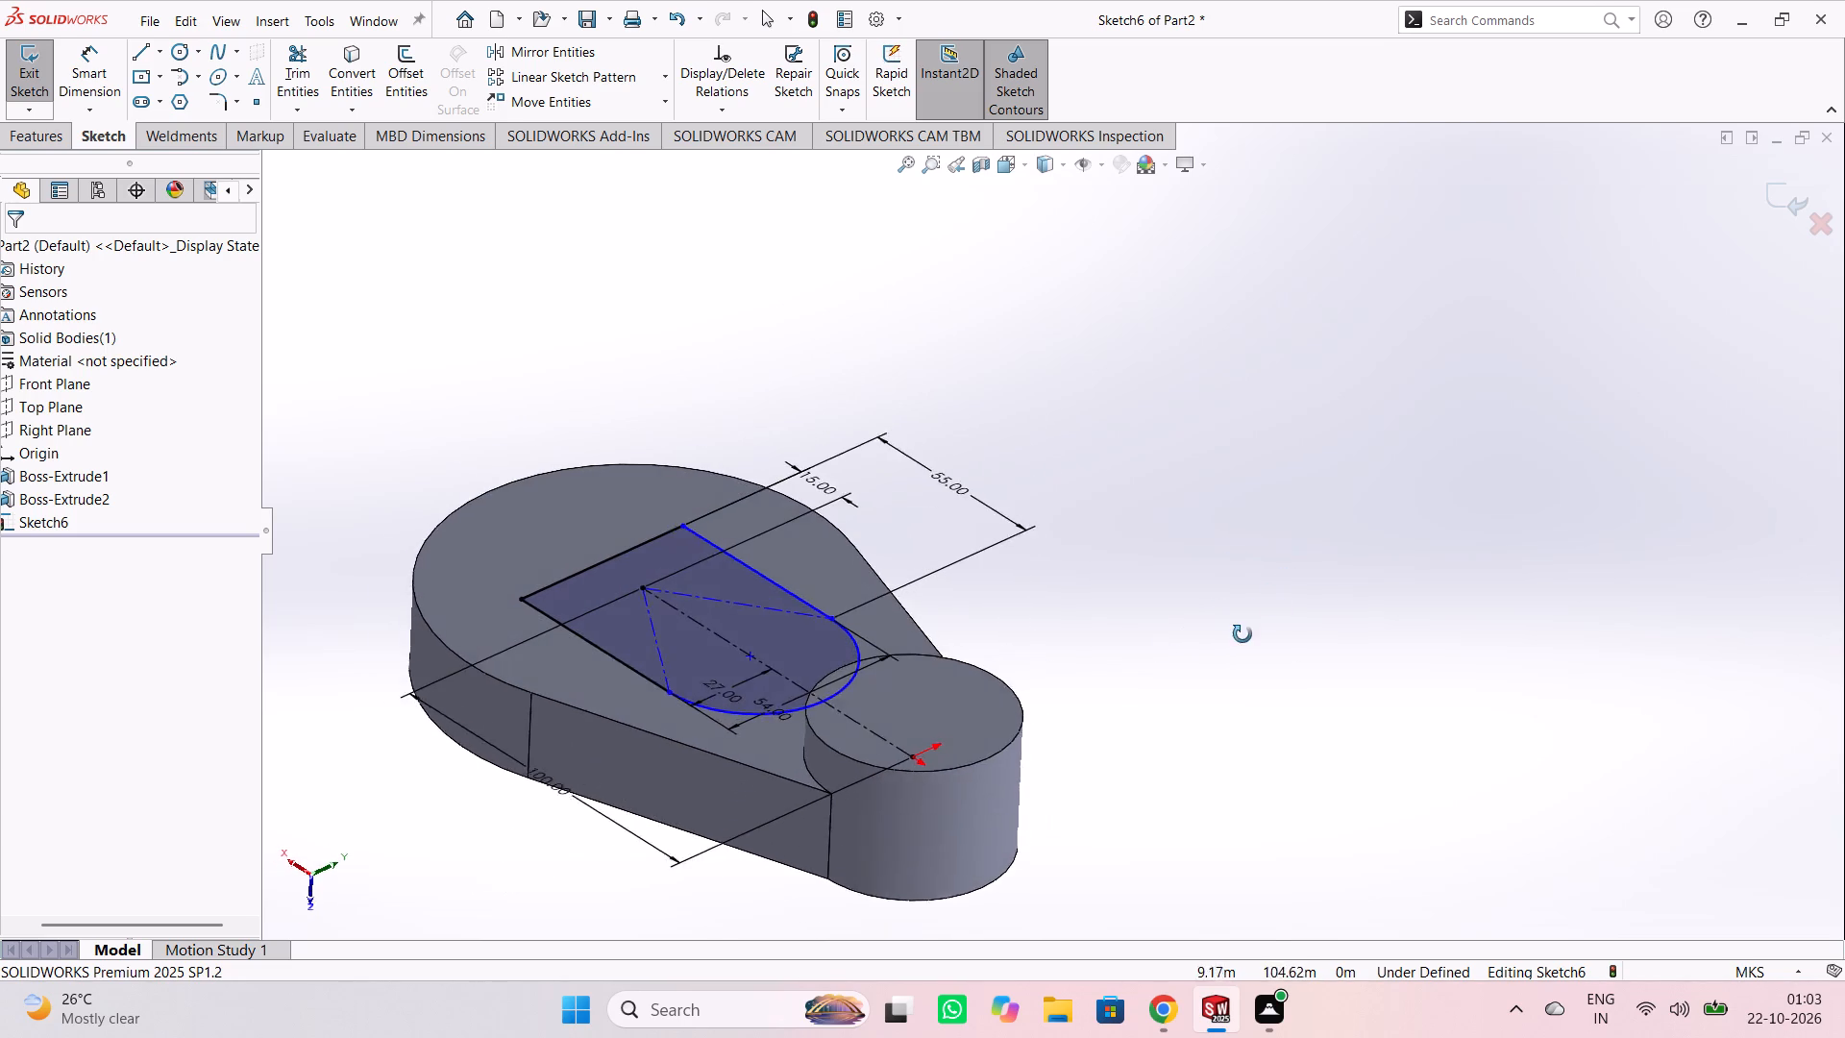
{"action": "middle_click_drag", "start_coordinate": [1242, 634], "coordinate": [1290, 610]}
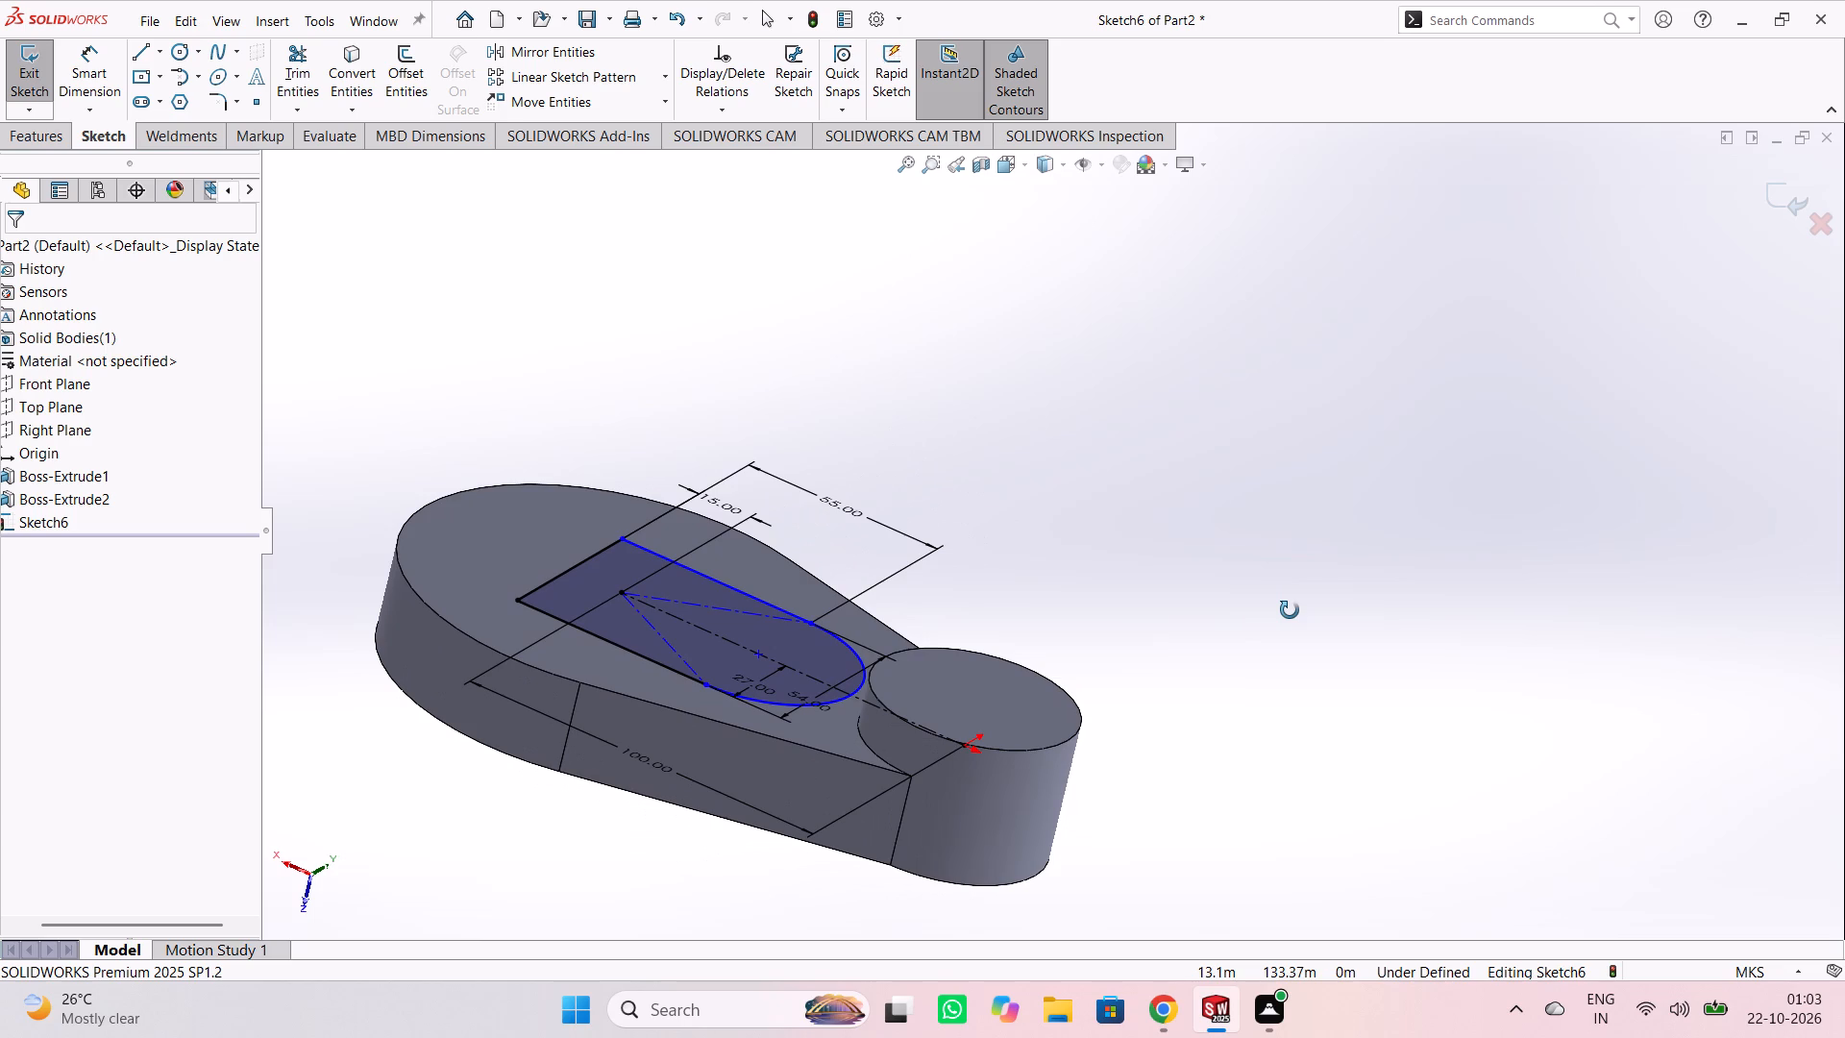
{"action": "middle_click_drag", "start_coordinate": [1290, 610], "coordinate": [1387, 640]}
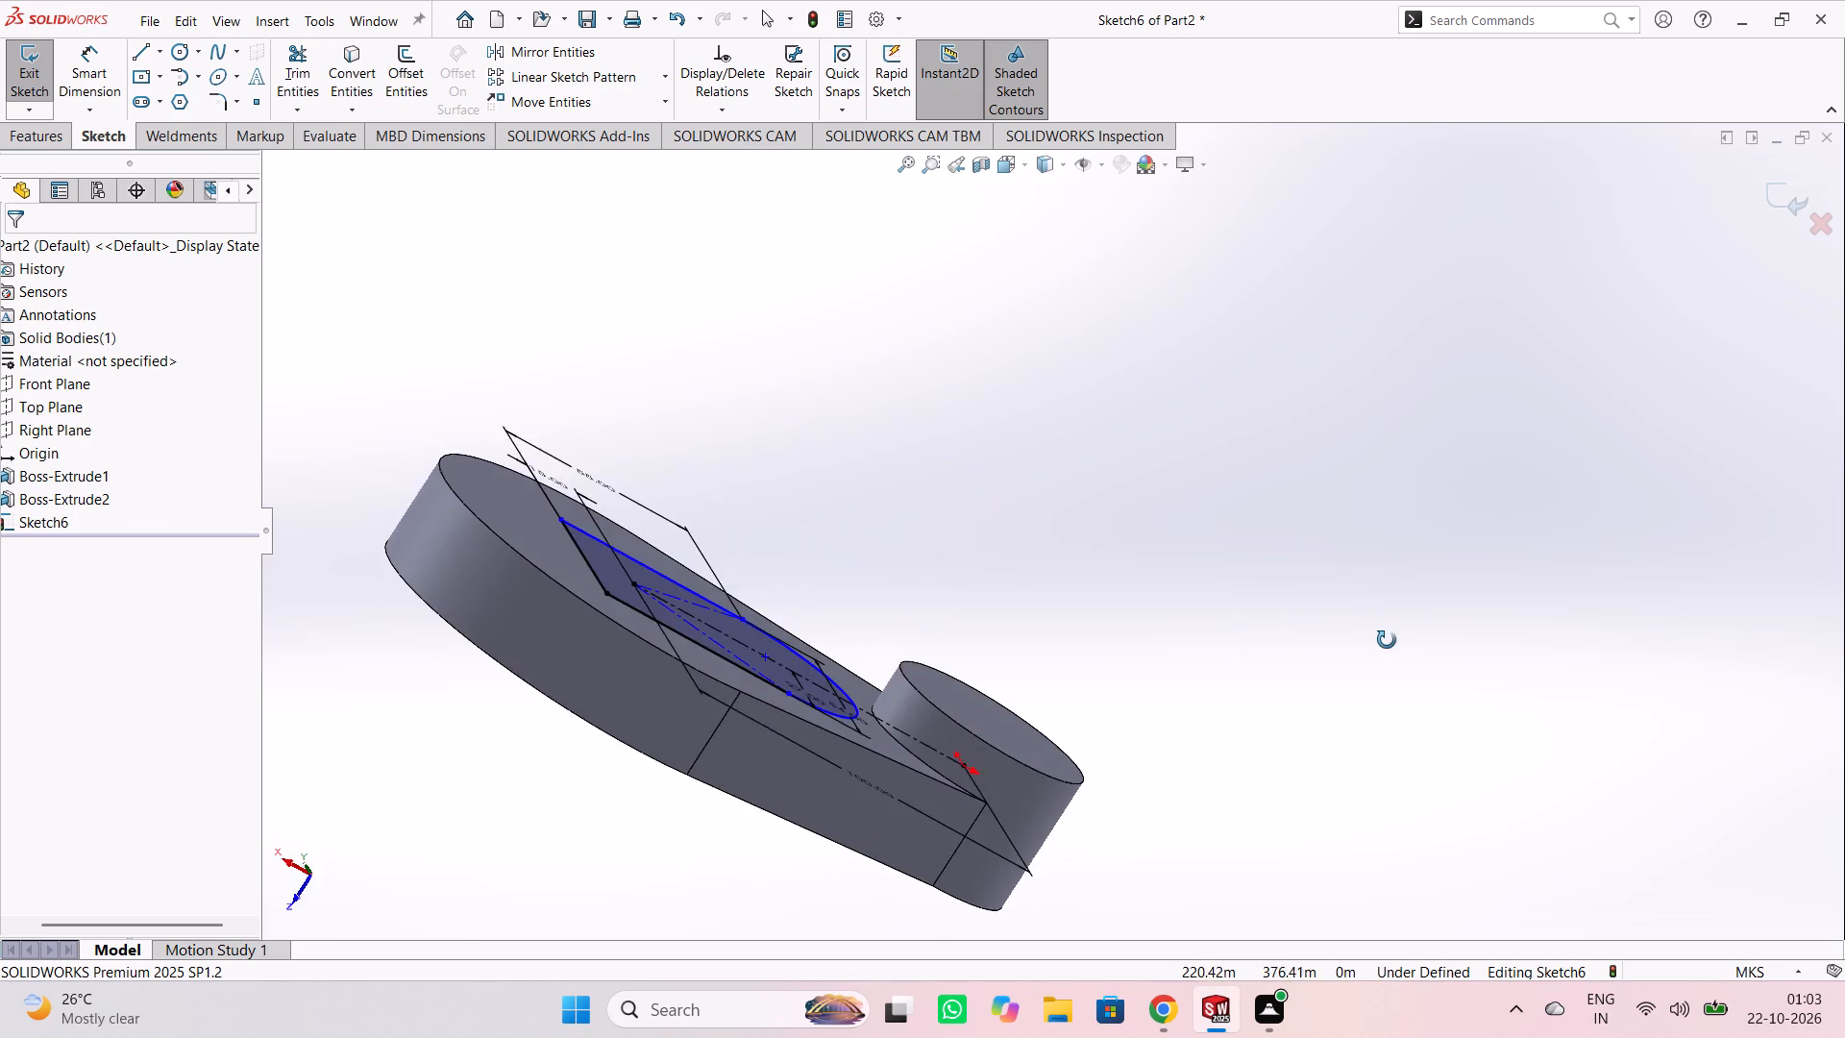
{"action": "middle_click_drag", "start_coordinate": [1387, 640], "coordinate": [1309, 690]}
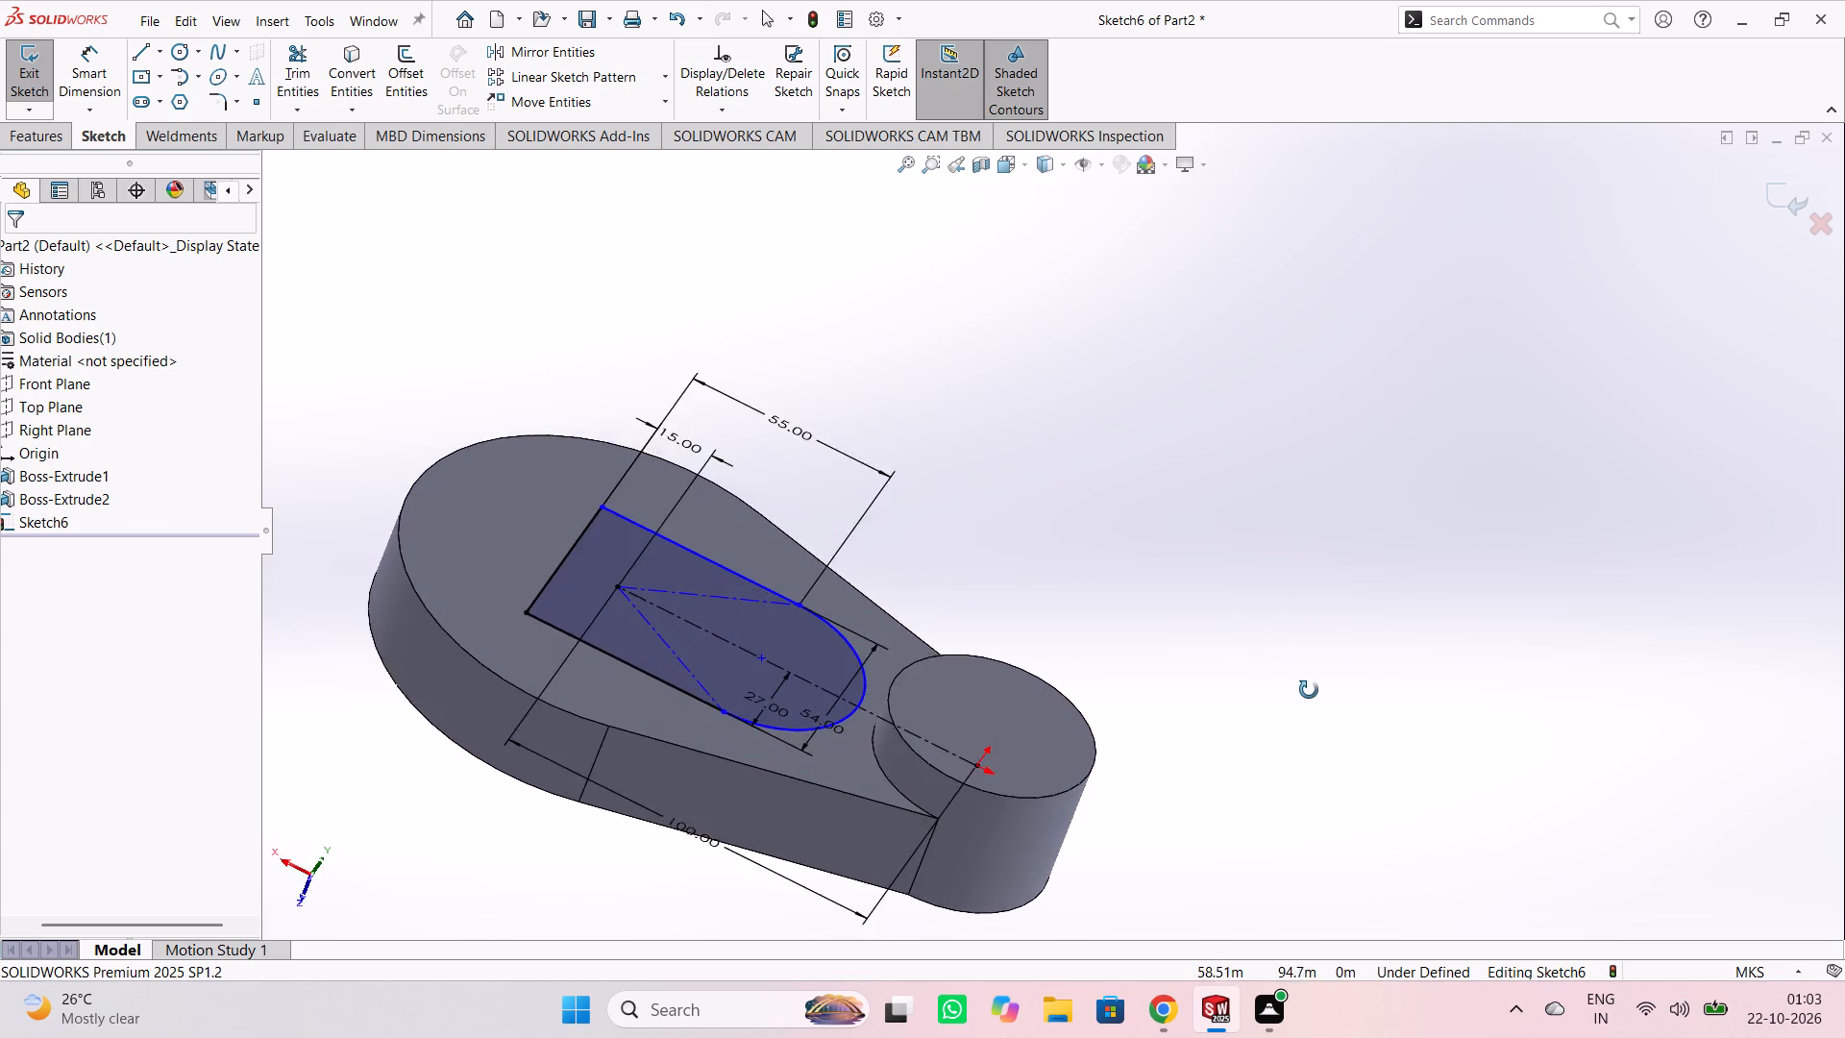
{"action": "middle_click_drag", "start_coordinate": [1309, 690], "coordinate": [1293, 700]}
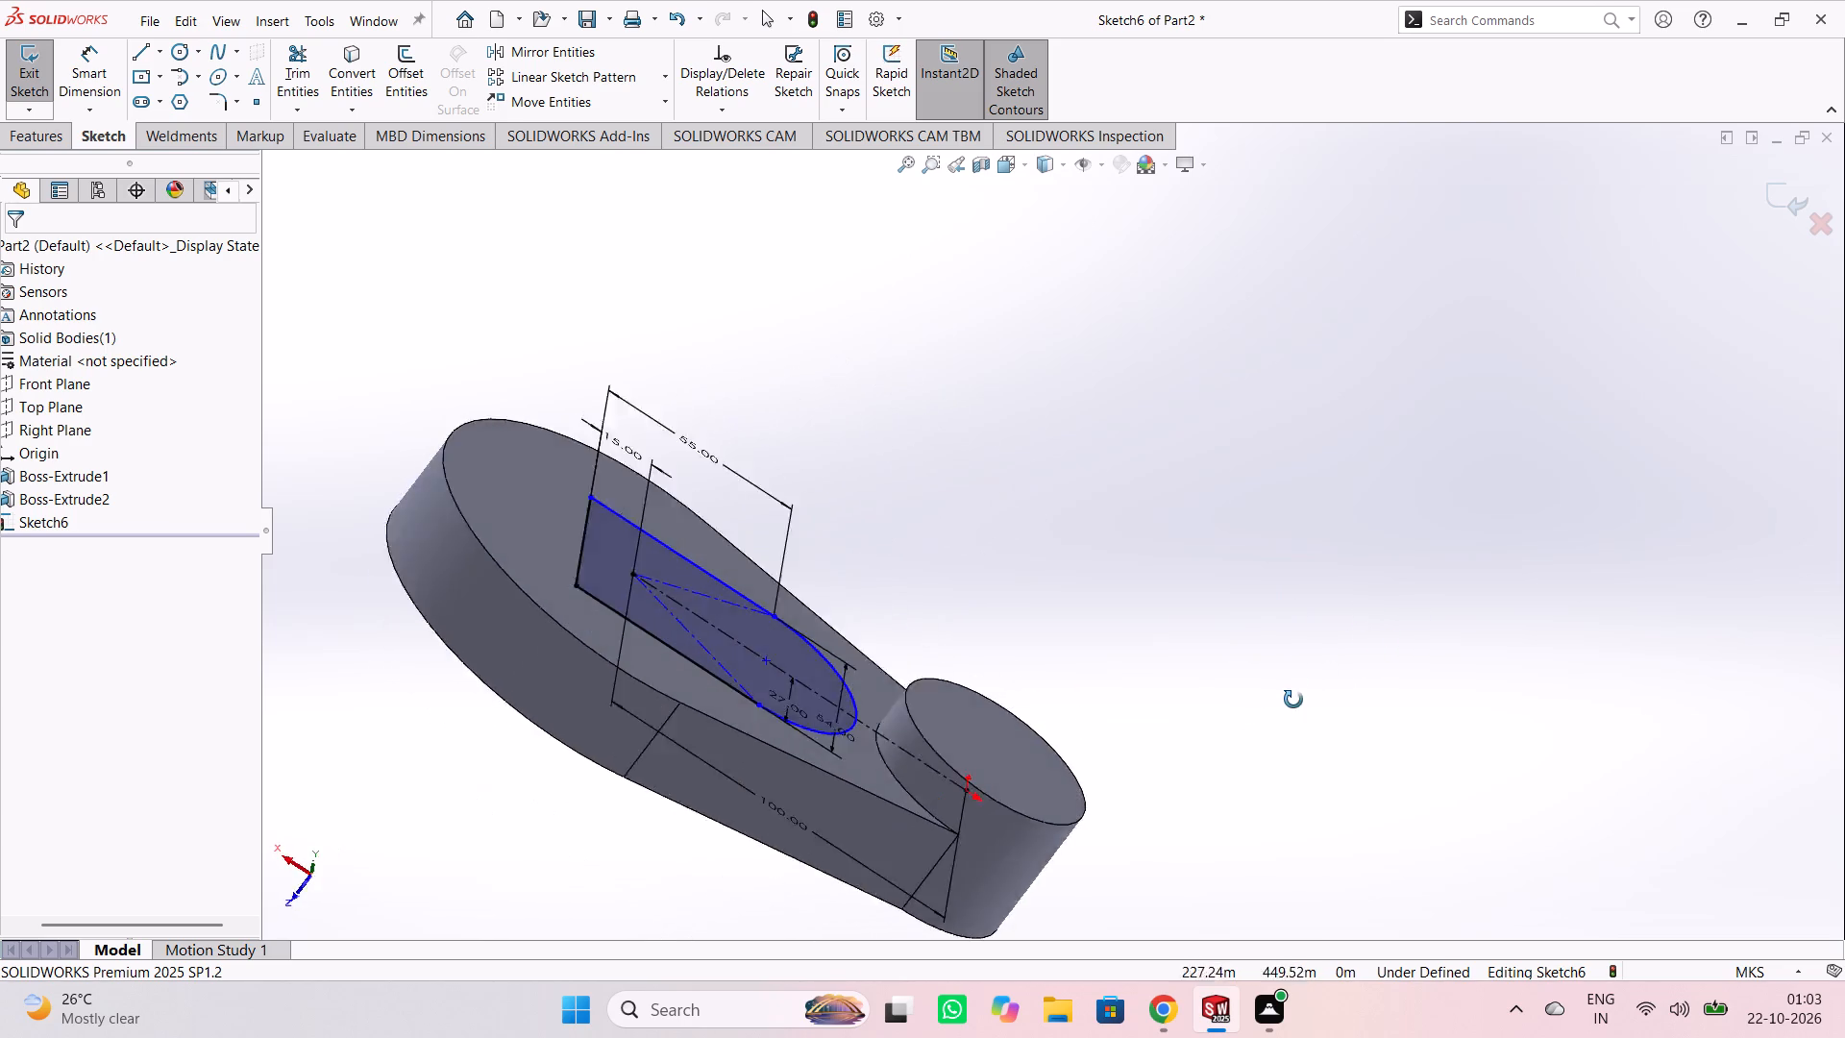
{"action": "middle_click_drag", "start_coordinate": [1293, 700], "coordinate": [1221, 739]}
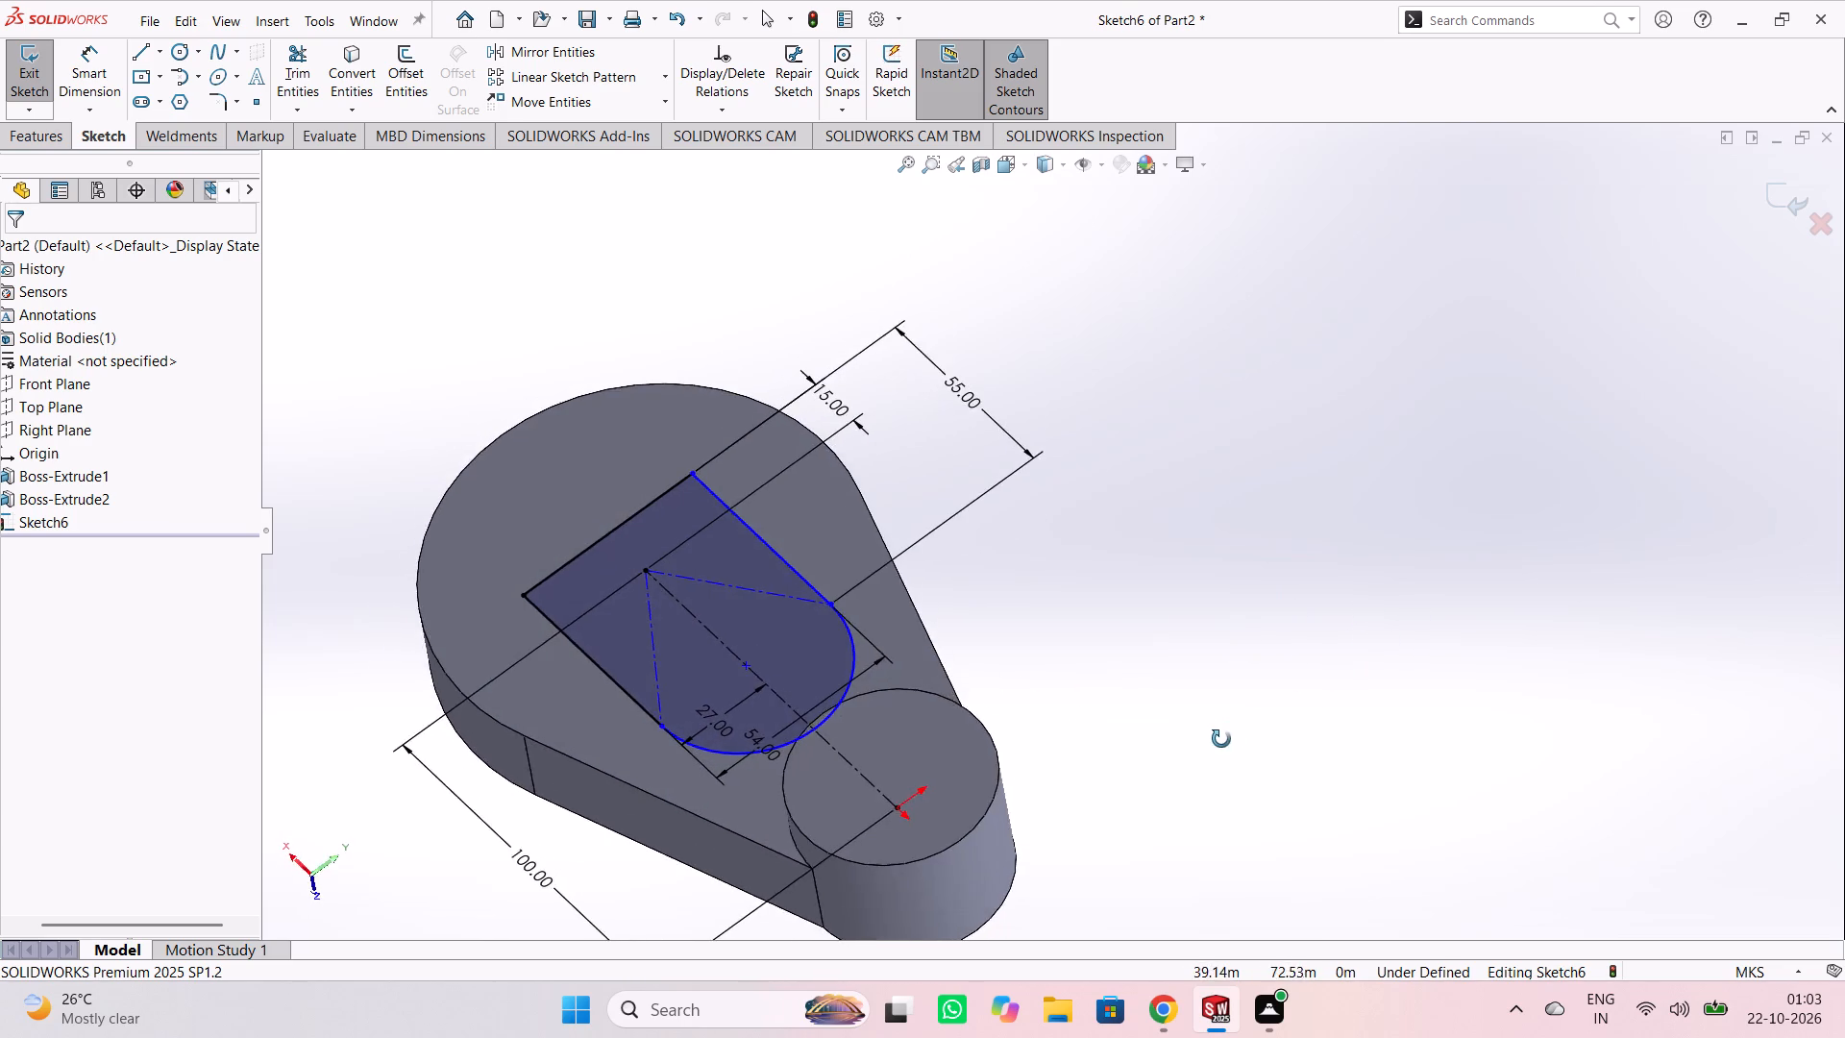
{"action": "middle_click_drag", "start_coordinate": [1221, 739], "coordinate": [1249, 719]}
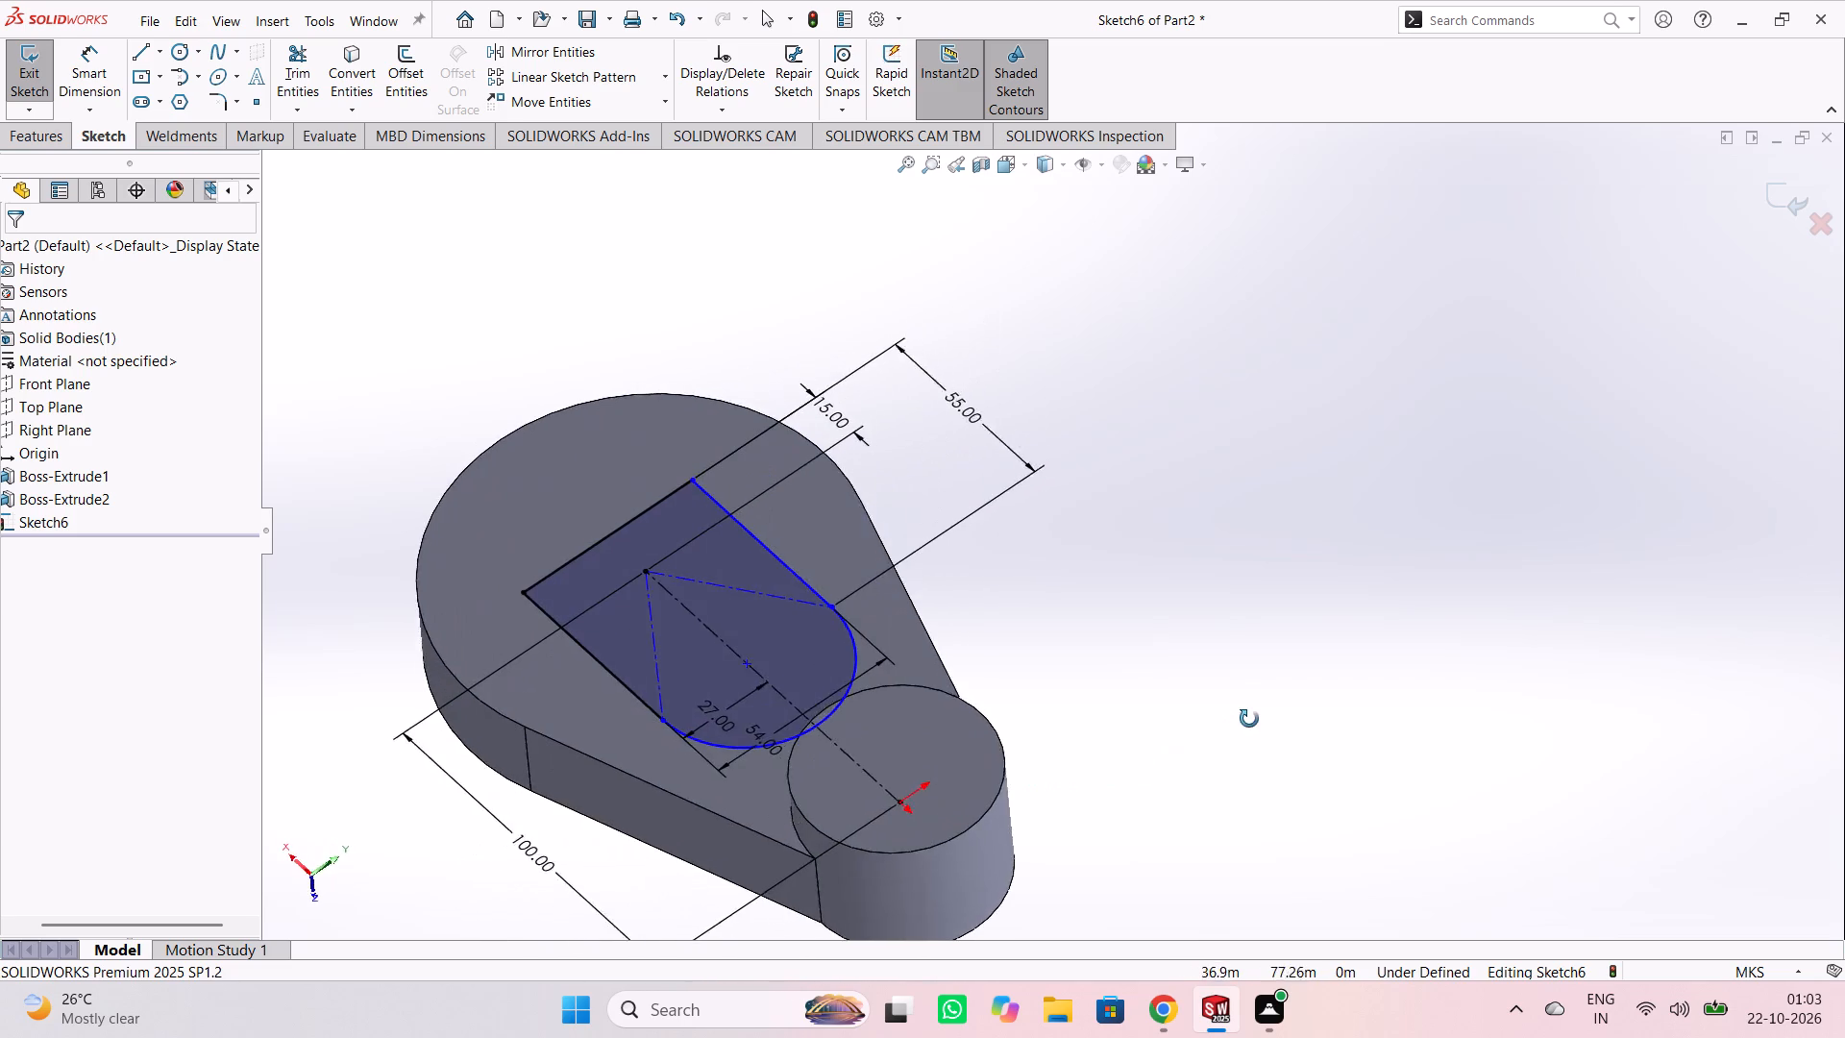
{"action": "middle_click_drag", "start_coordinate": [1249, 719], "coordinate": [1283, 579]}
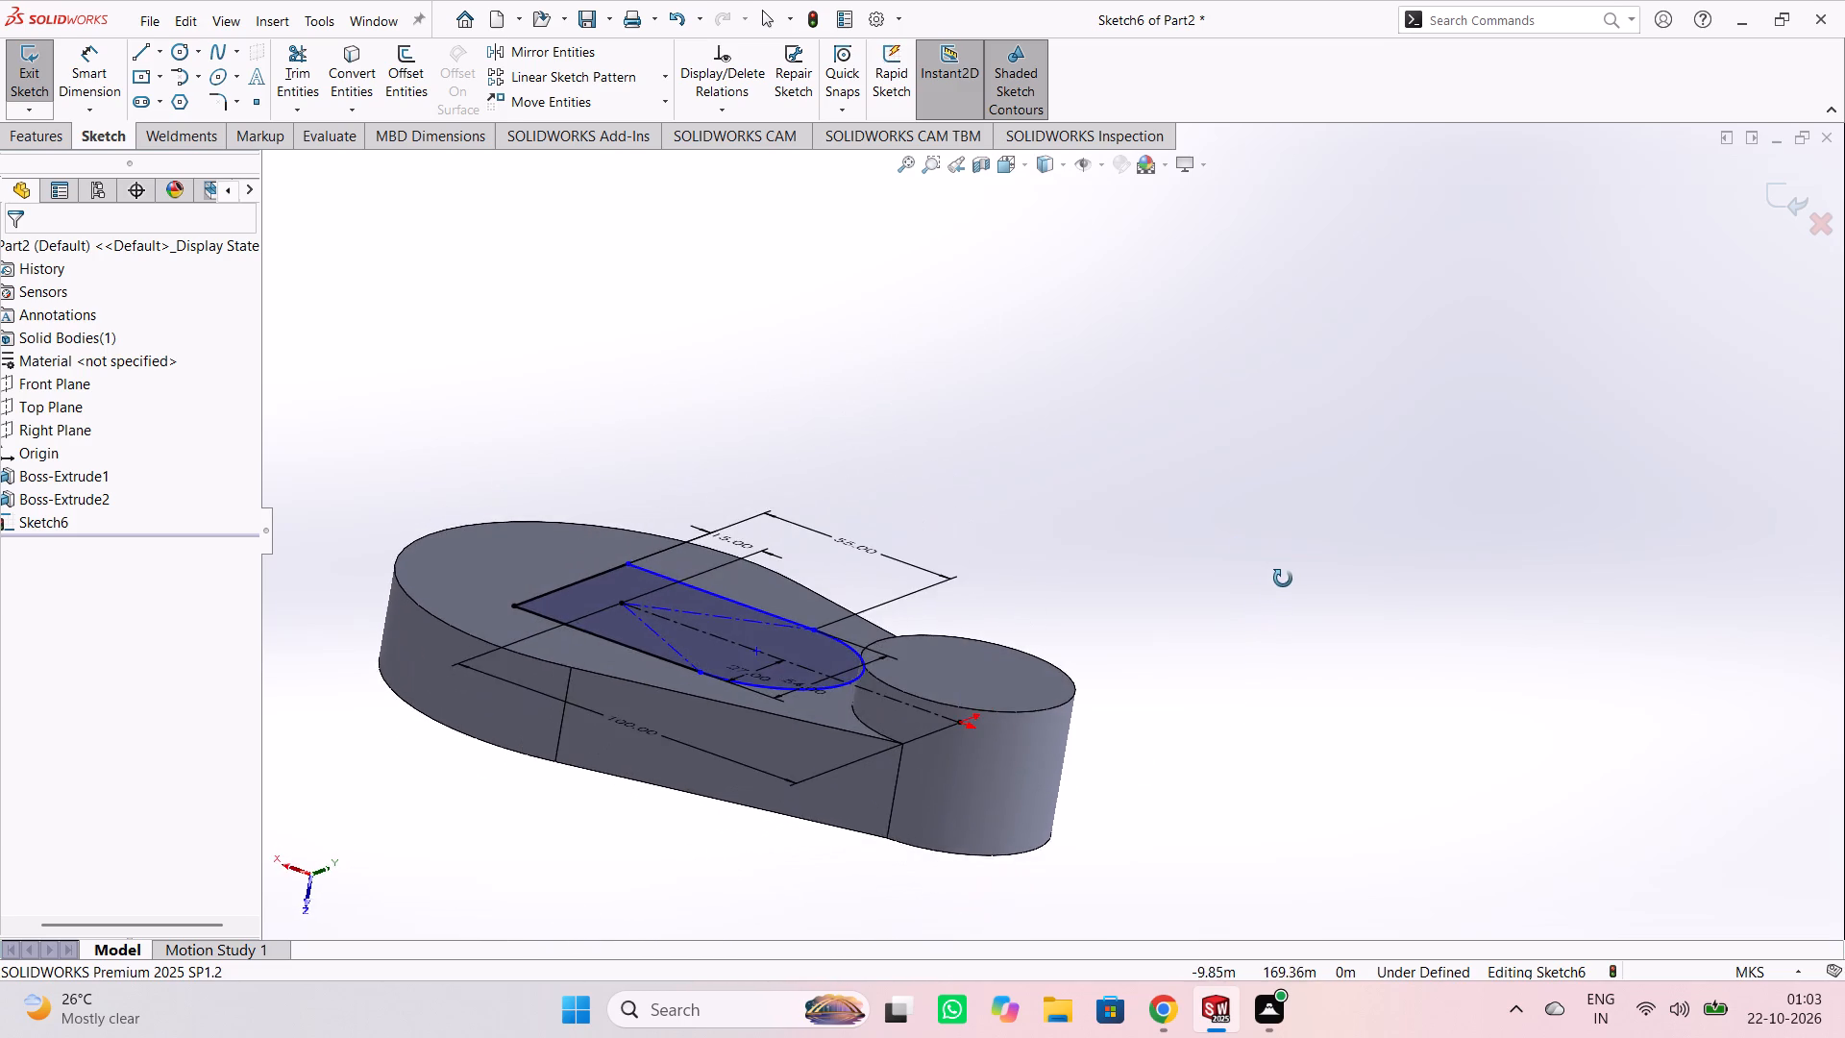
{"action": "middle_click_drag", "start_coordinate": [1283, 579], "coordinate": [1247, 540]}
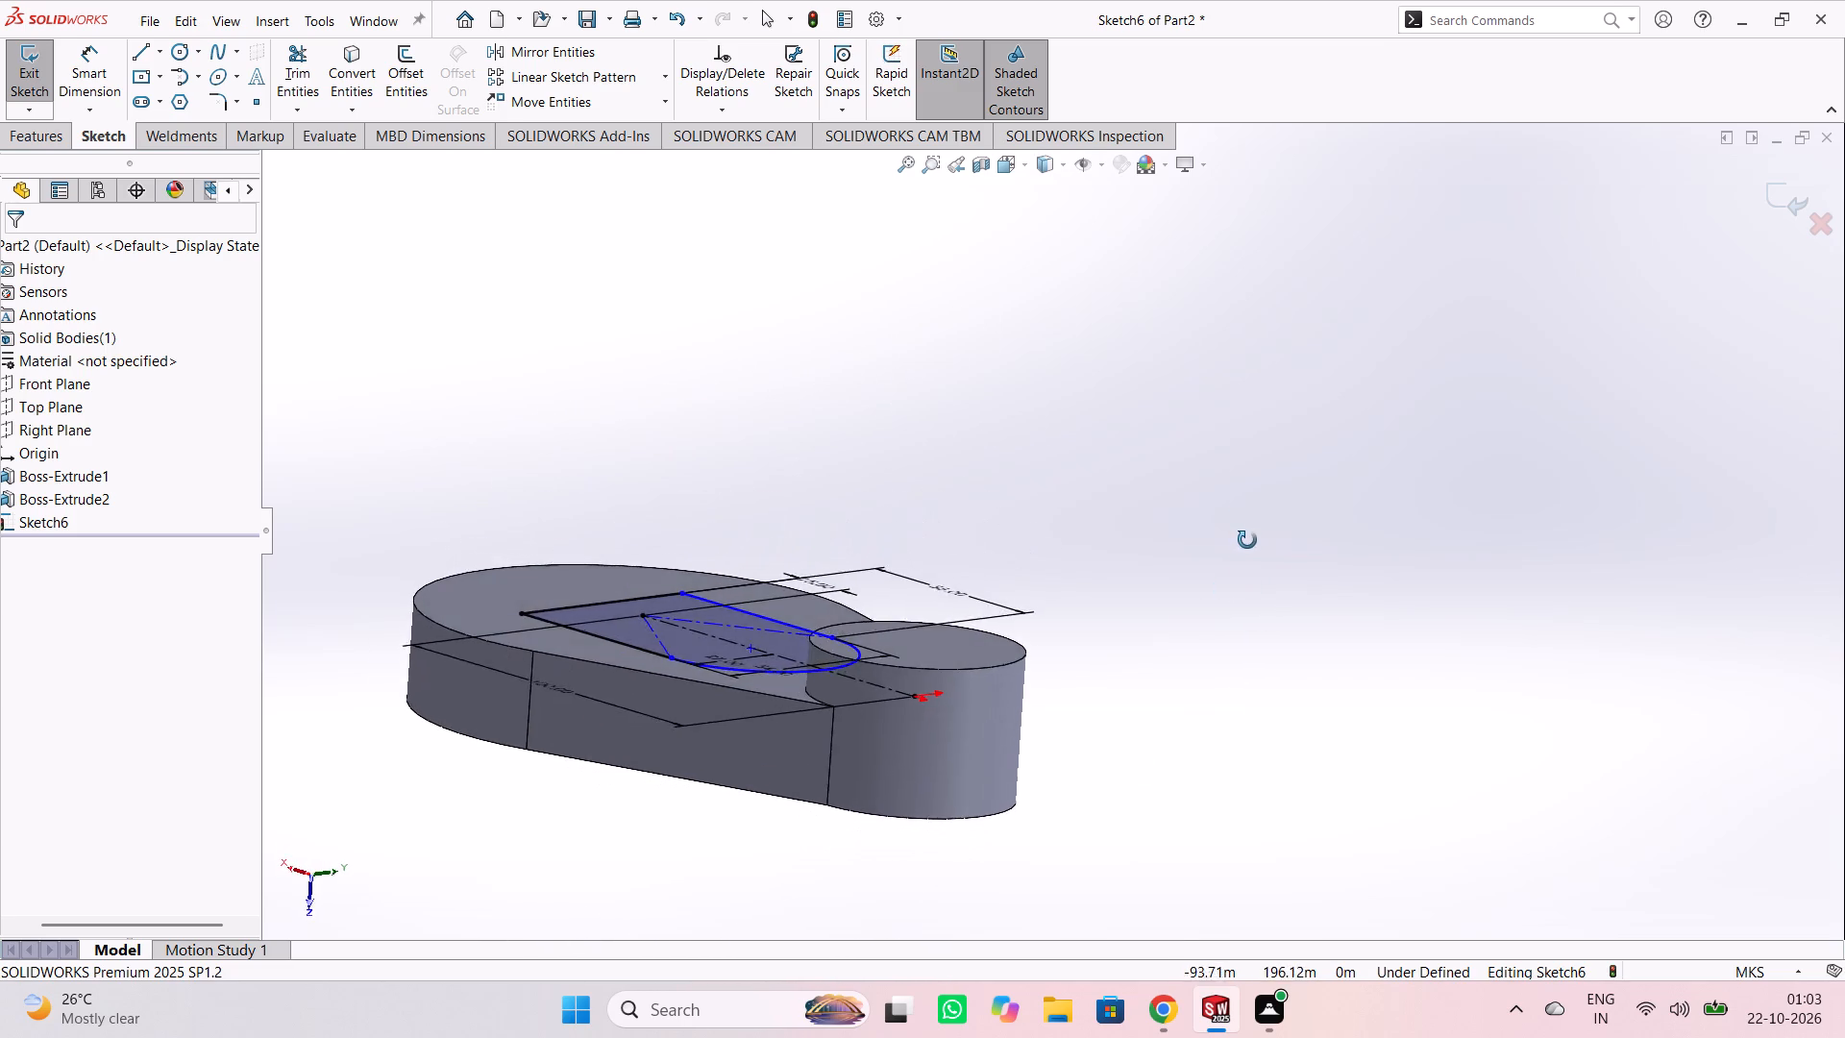
{"action": "middle_click_drag", "start_coordinate": [1247, 540], "coordinate": [1220, 586]}
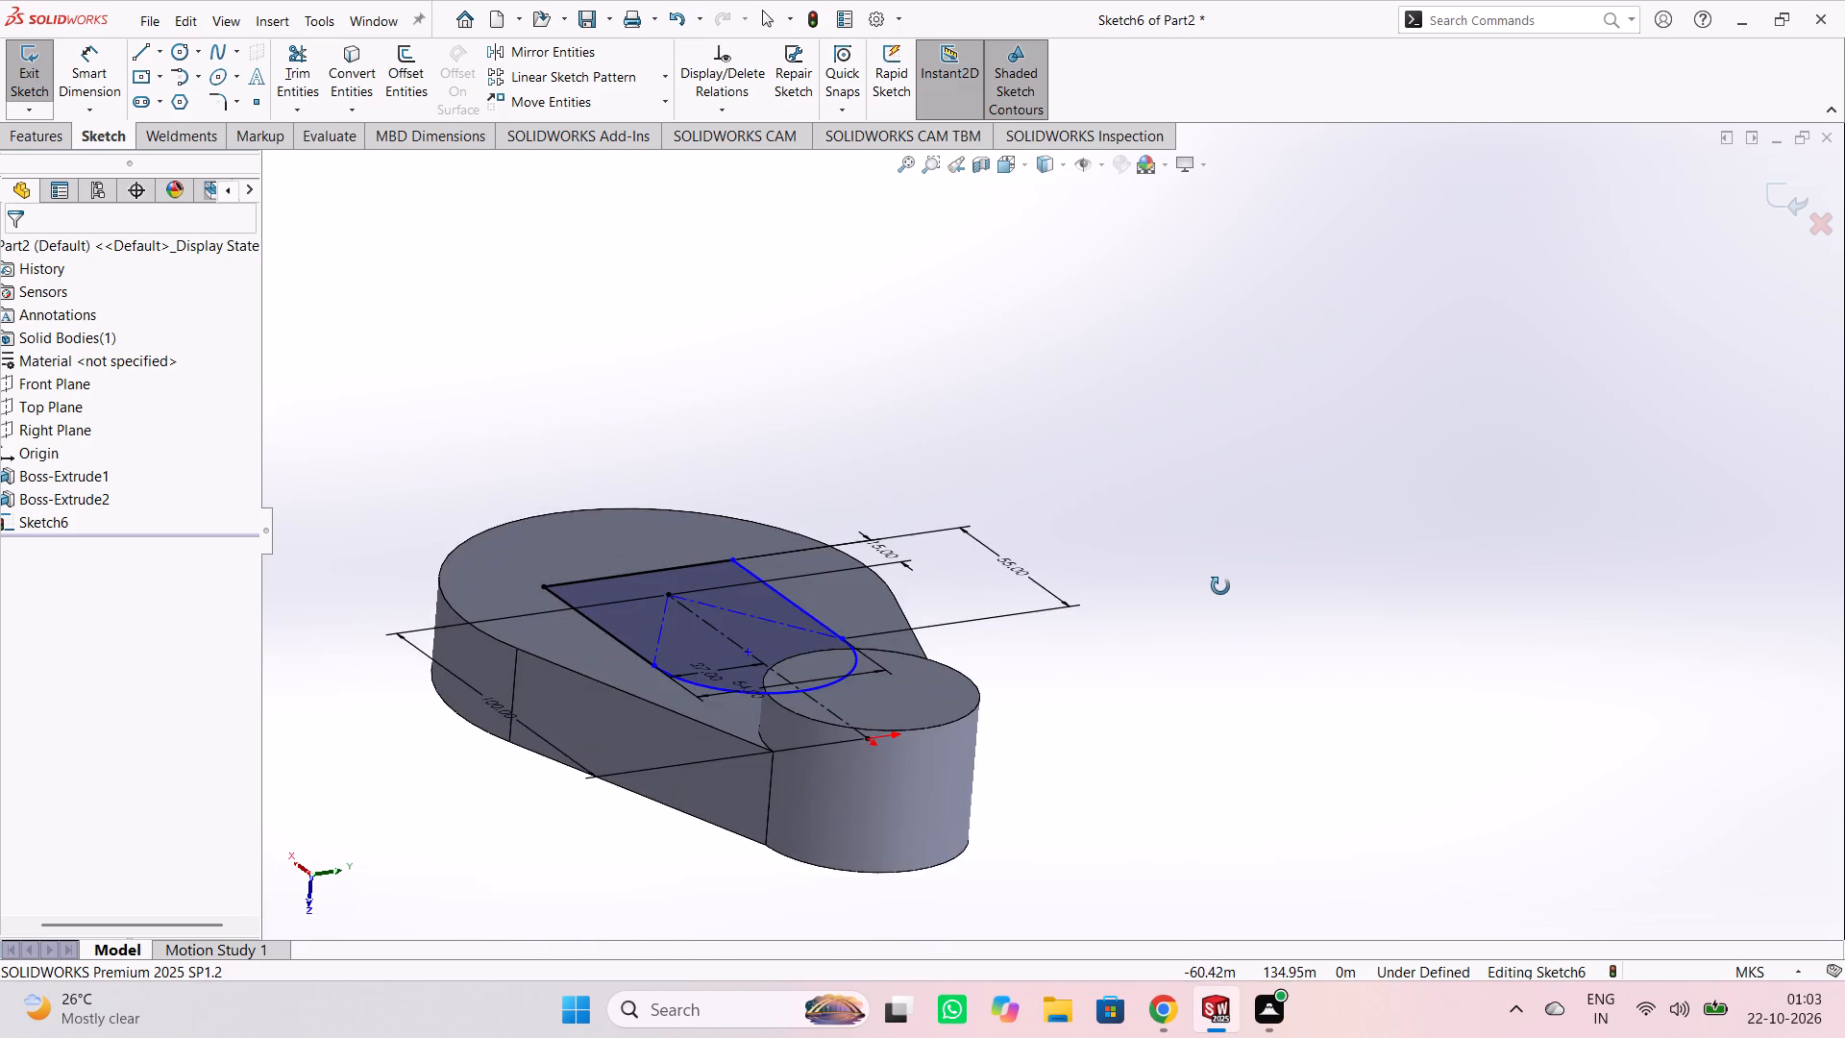
{"action": "middle_click_drag", "start_coordinate": [1220, 586], "coordinate": [1235, 575]}
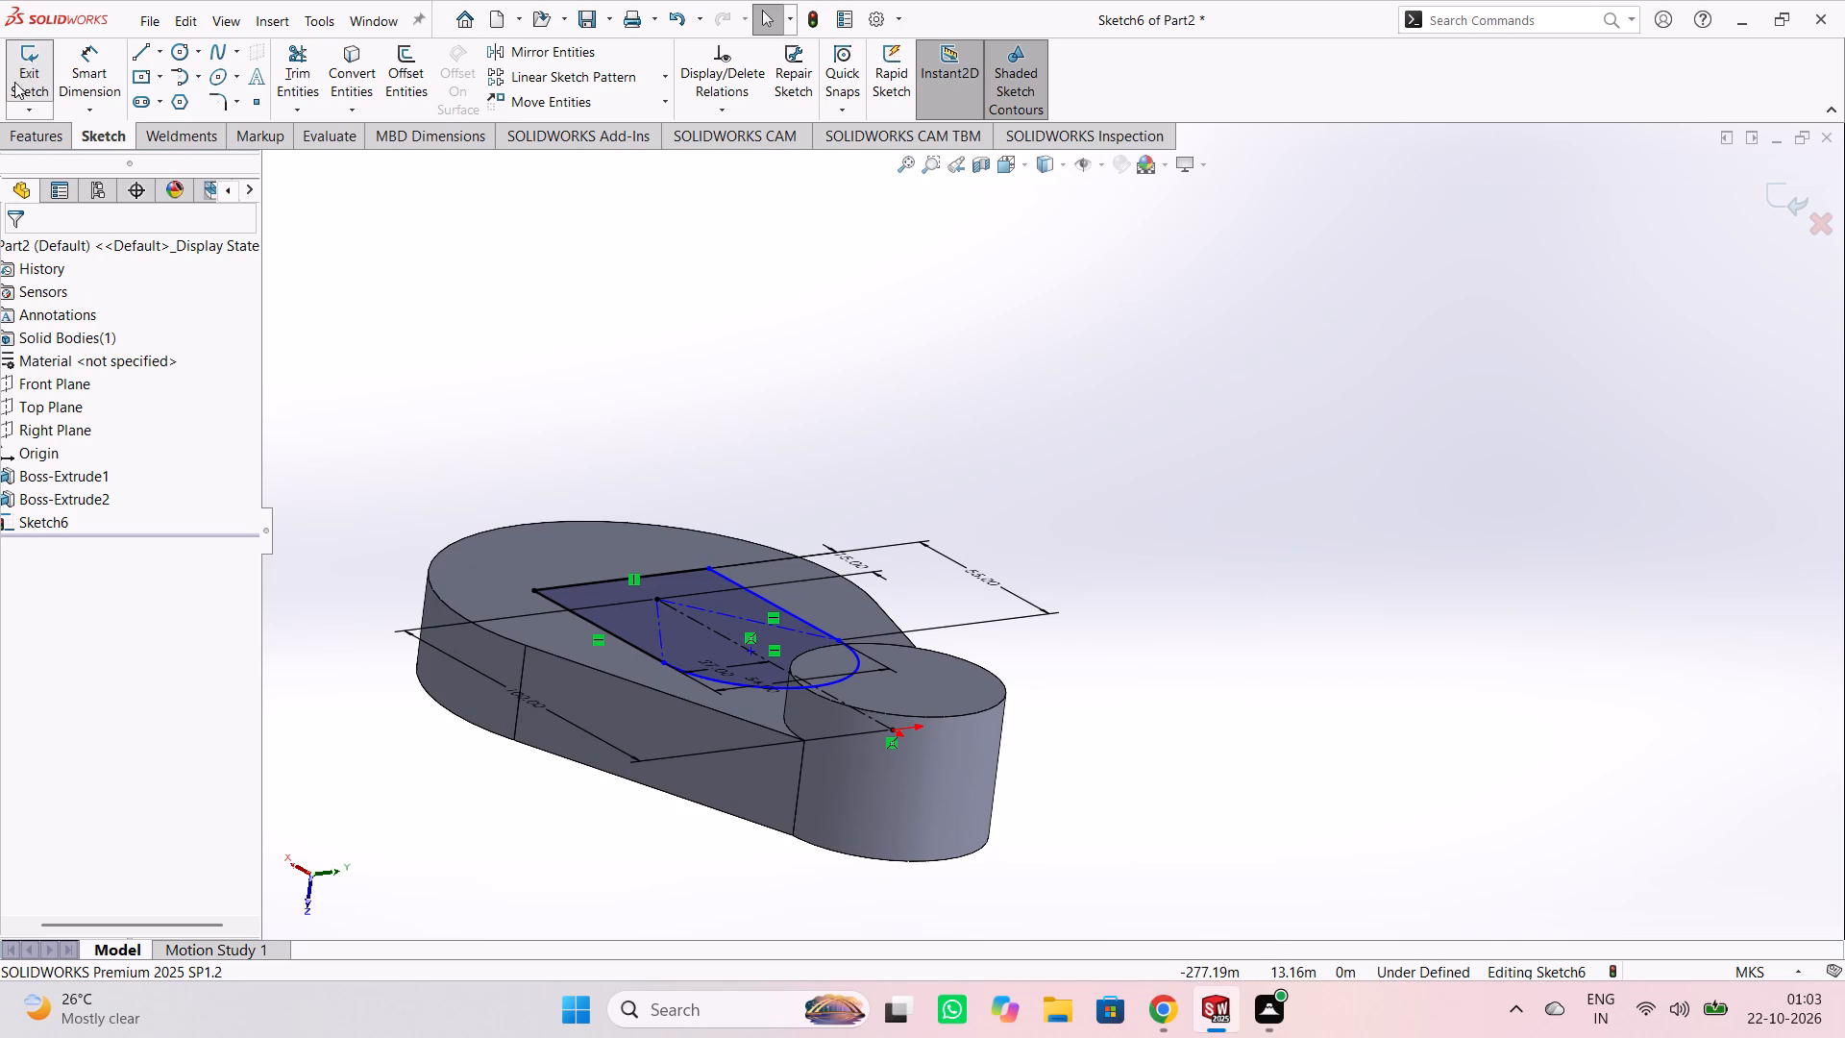
Extrude the D-shaped sketch 60 m as a blind boss outward from the tapered plate's face, merged with the body.
{"action": "left_click", "coordinate": [28, 66]}
{"action": "left_click", "coordinate": [33, 70]}
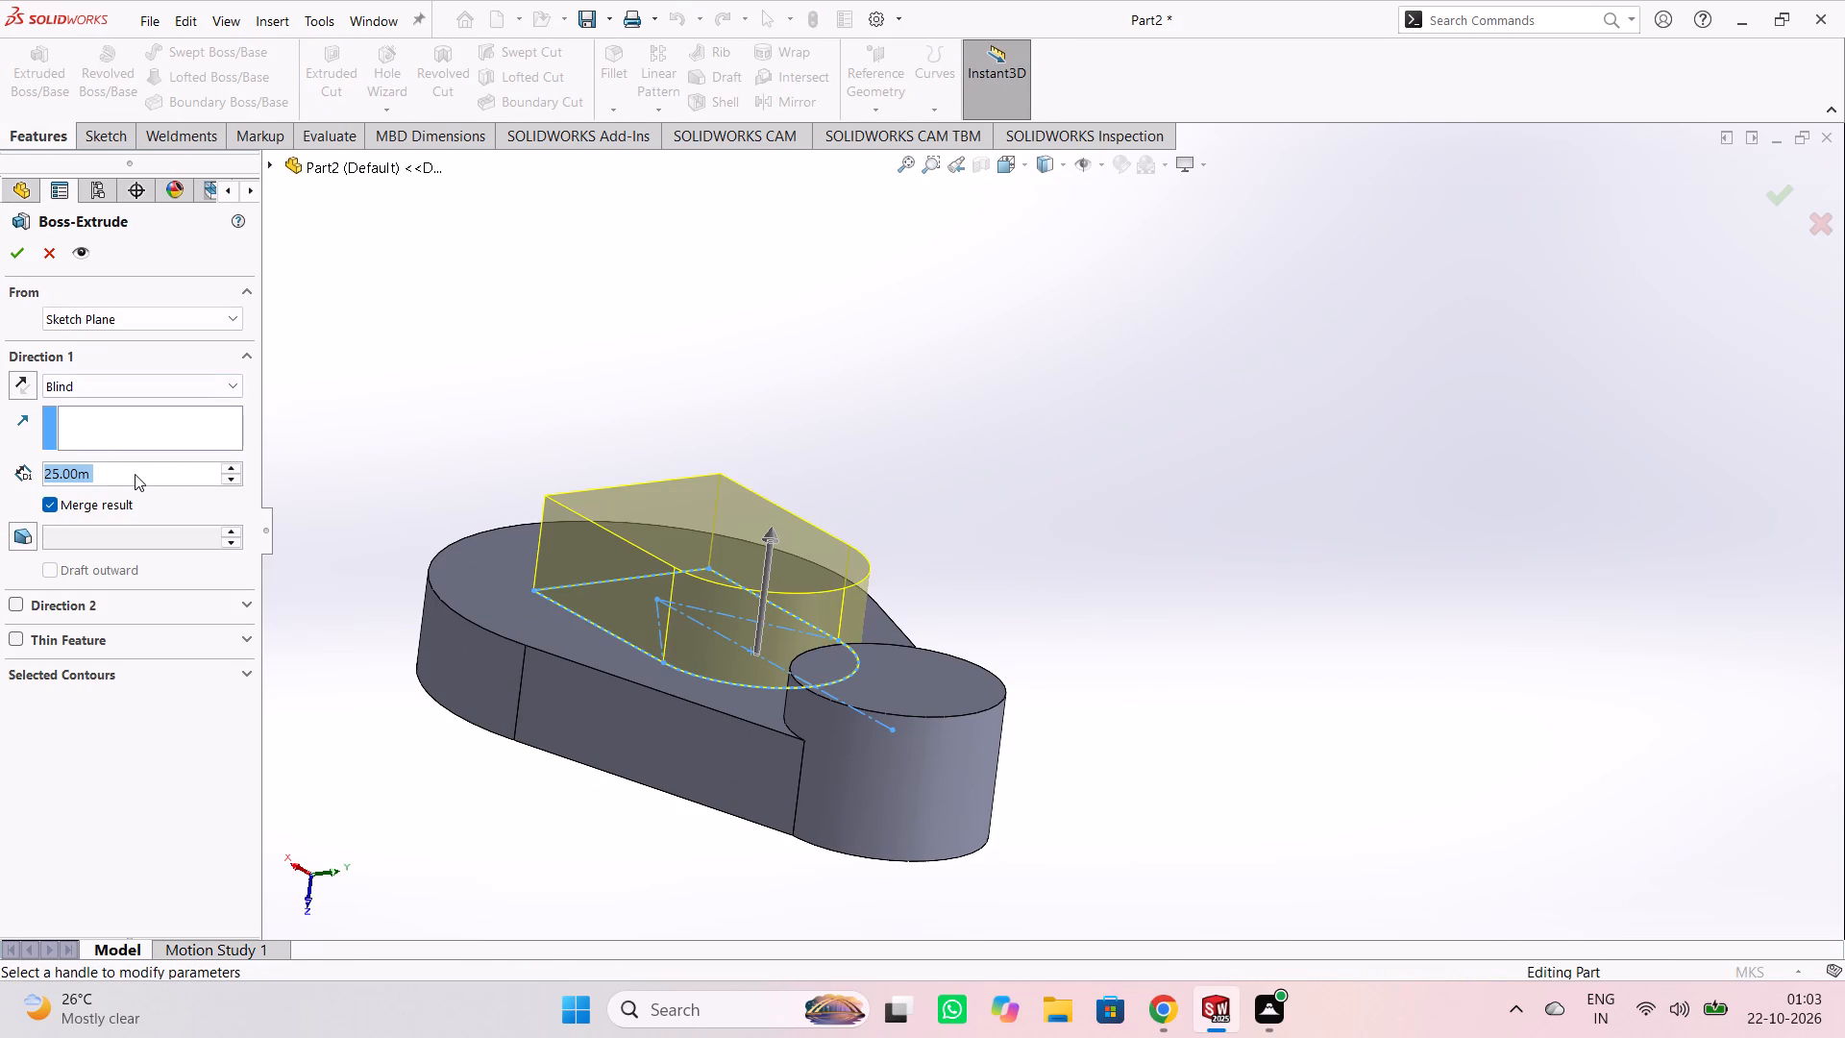
{"action": "double_click", "coordinate": [133, 470]}
{"action": "type", "text": "60"}
{"action": "key", "text": "Return"}
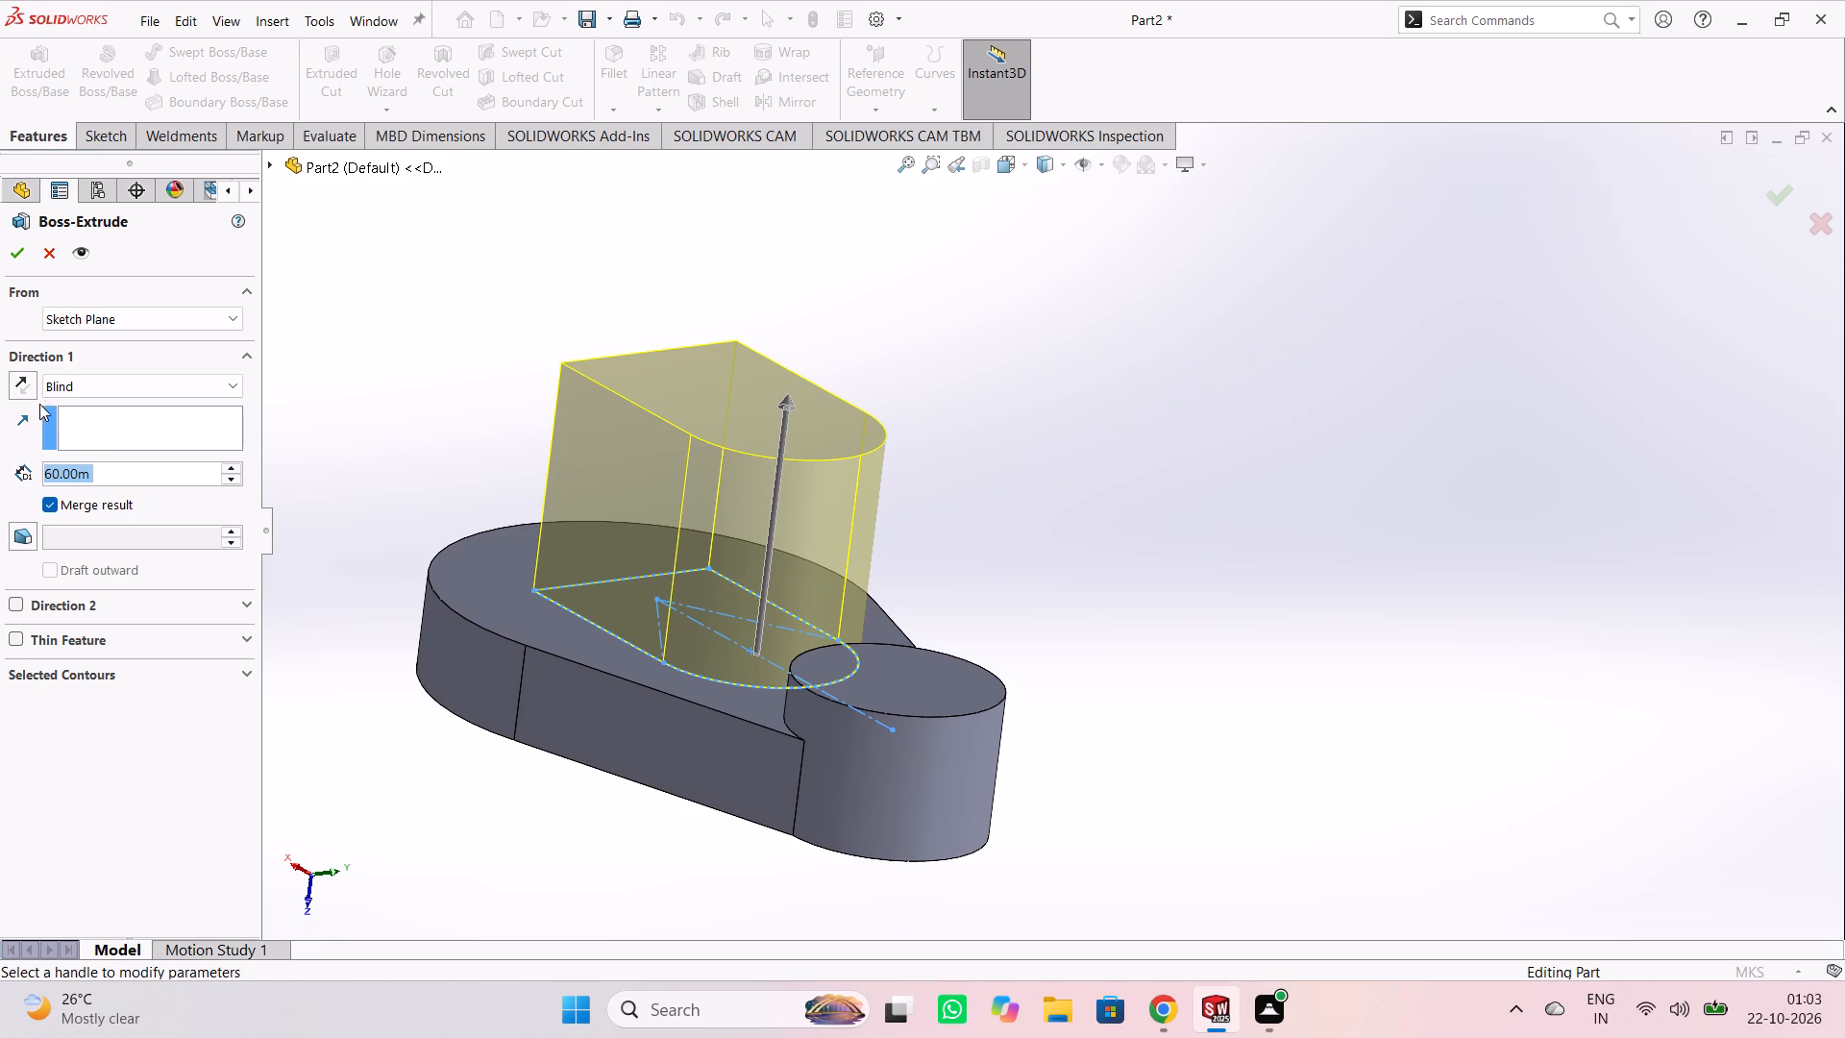
{"action": "left_click", "coordinate": [15, 254]}
{"action": "left_click", "coordinate": [380, 360]}
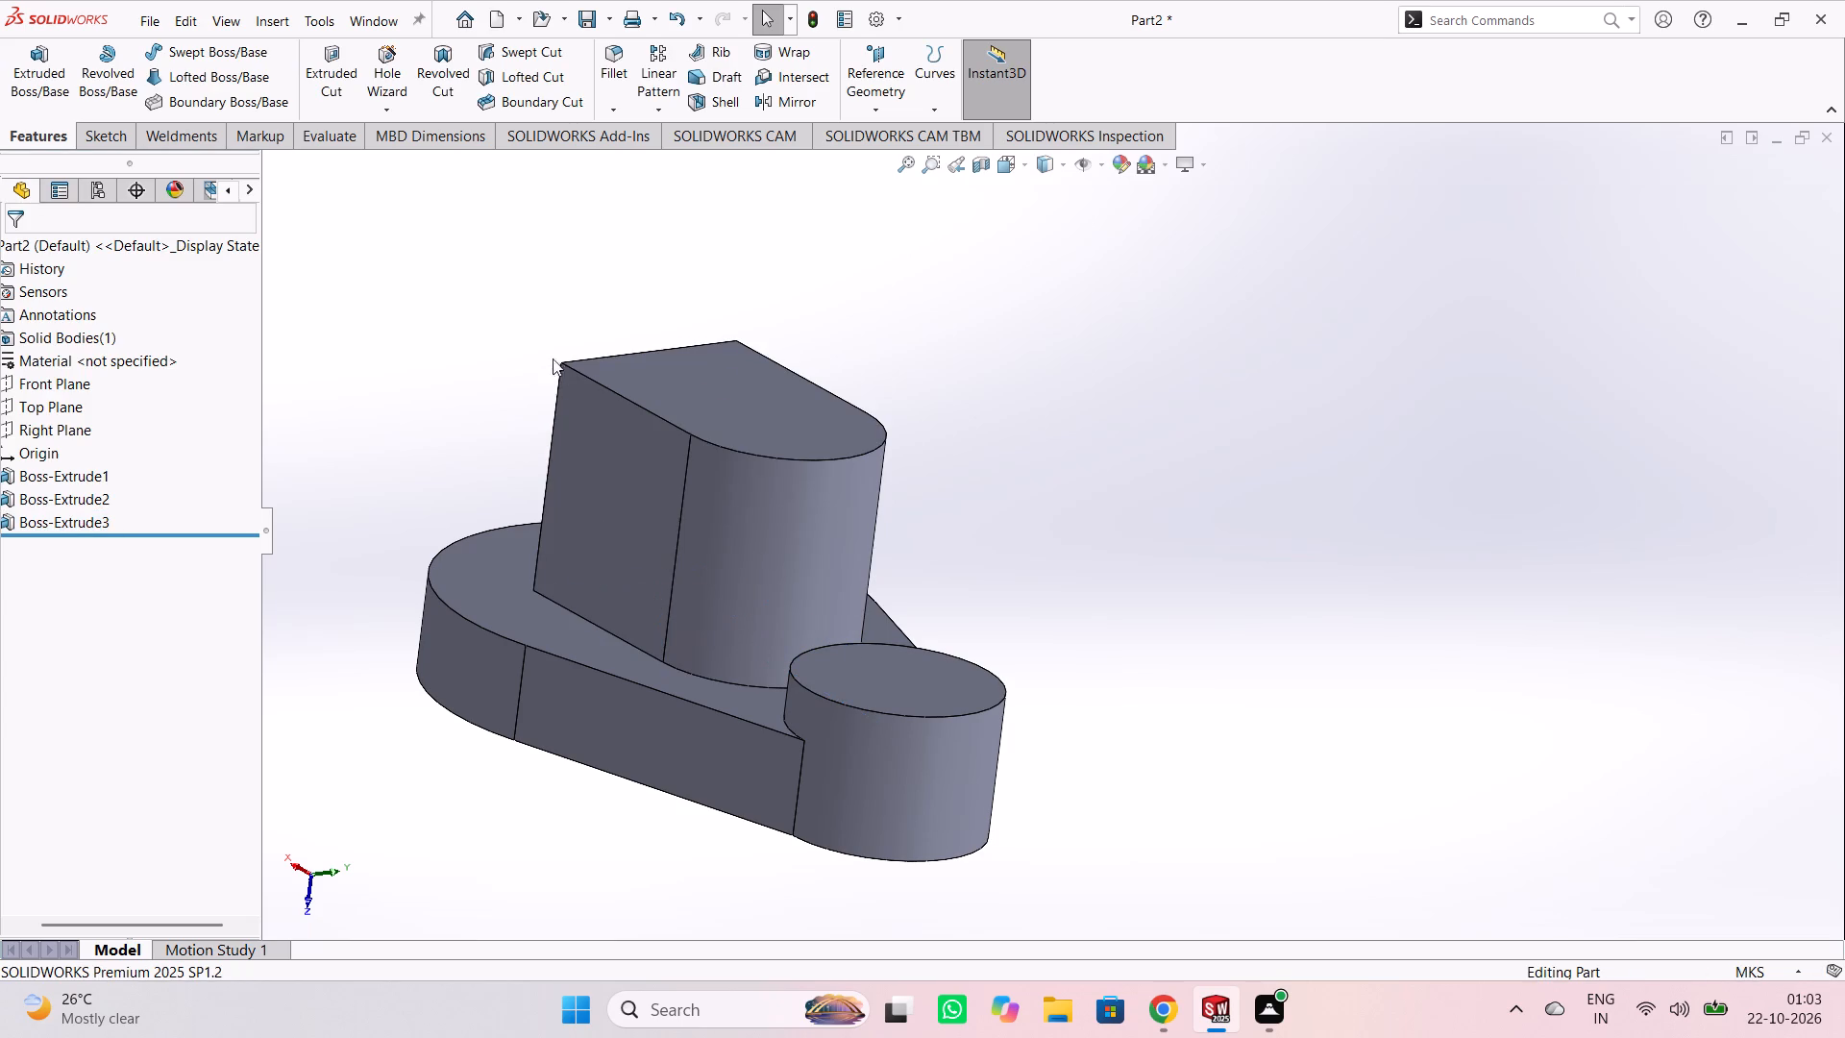
Sketch a circle of about 12.9 m radius on the D-shaped boss's end face, centred on its rounded edge's arc centre.
{"action": "middle_click_drag", "start_coordinate": [1368, 581], "coordinate": [1286, 659]}
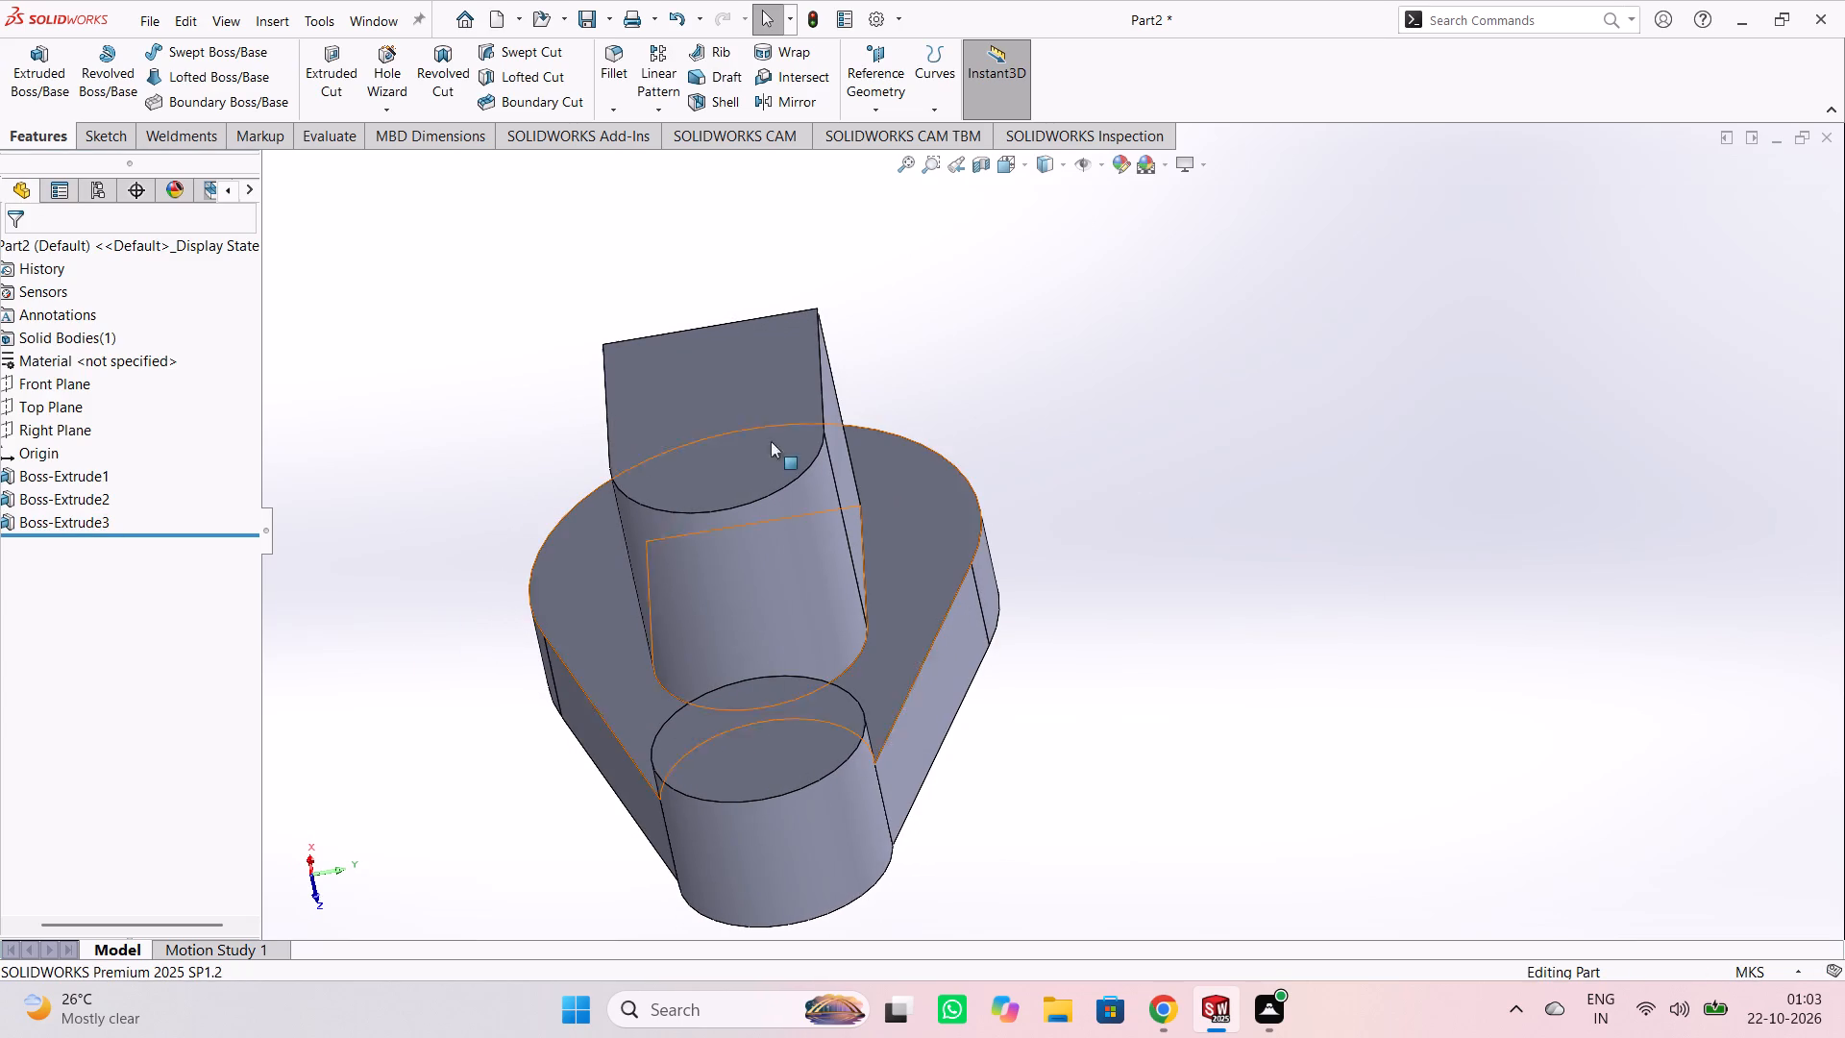
{"action": "left_click", "coordinate": [715, 461]}
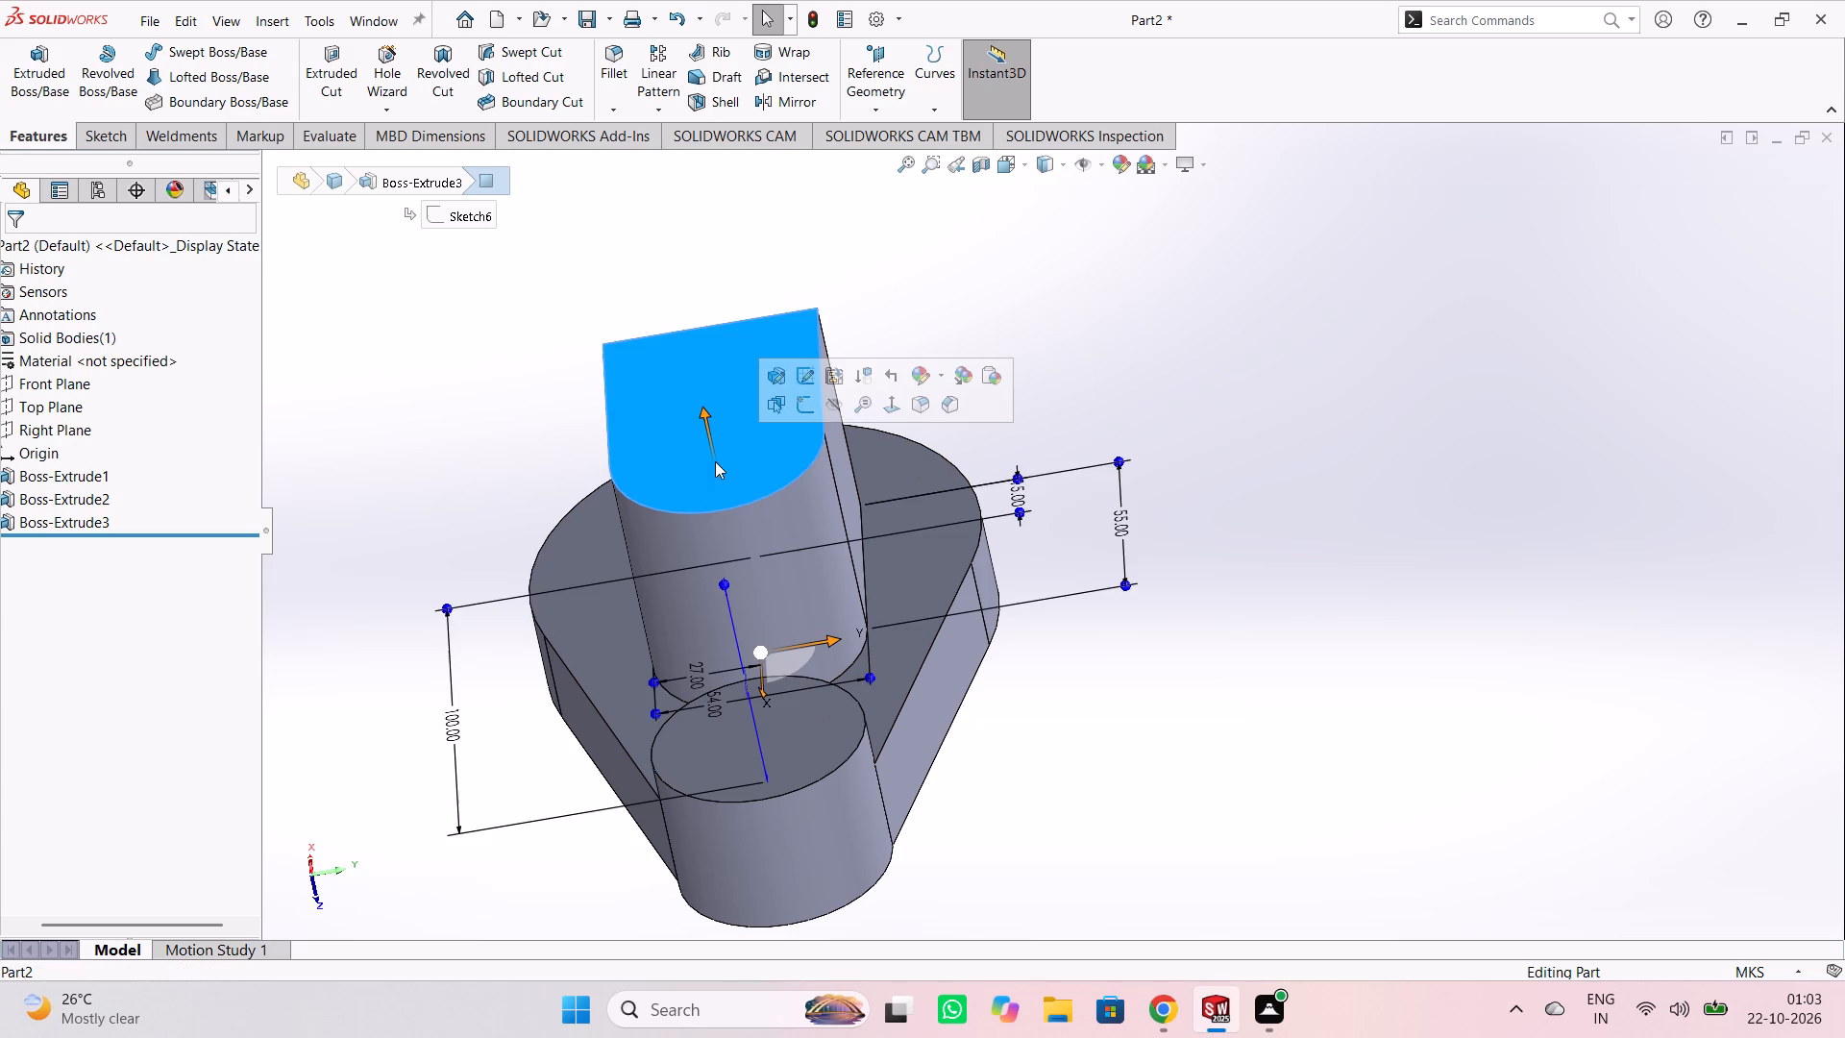
{"action": "left_click", "coordinate": [799, 408]}
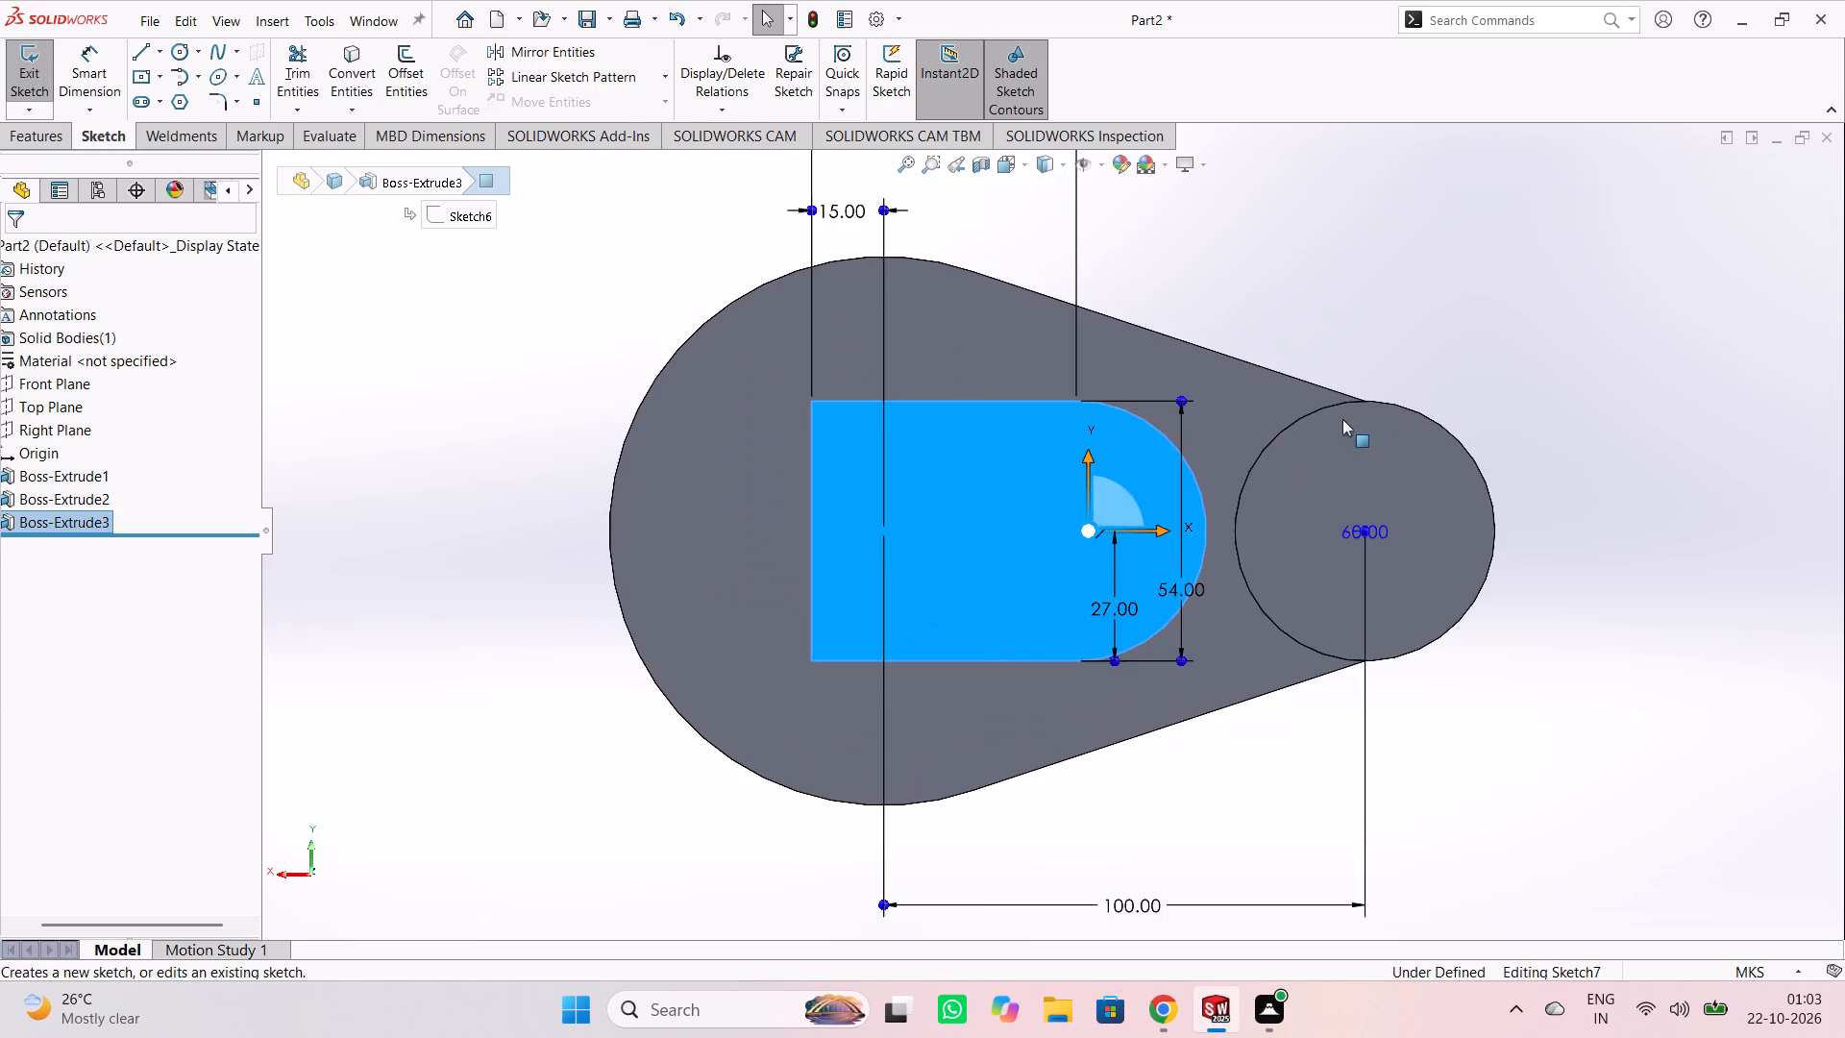
{"action": "left_click", "coordinate": [1426, 295]}
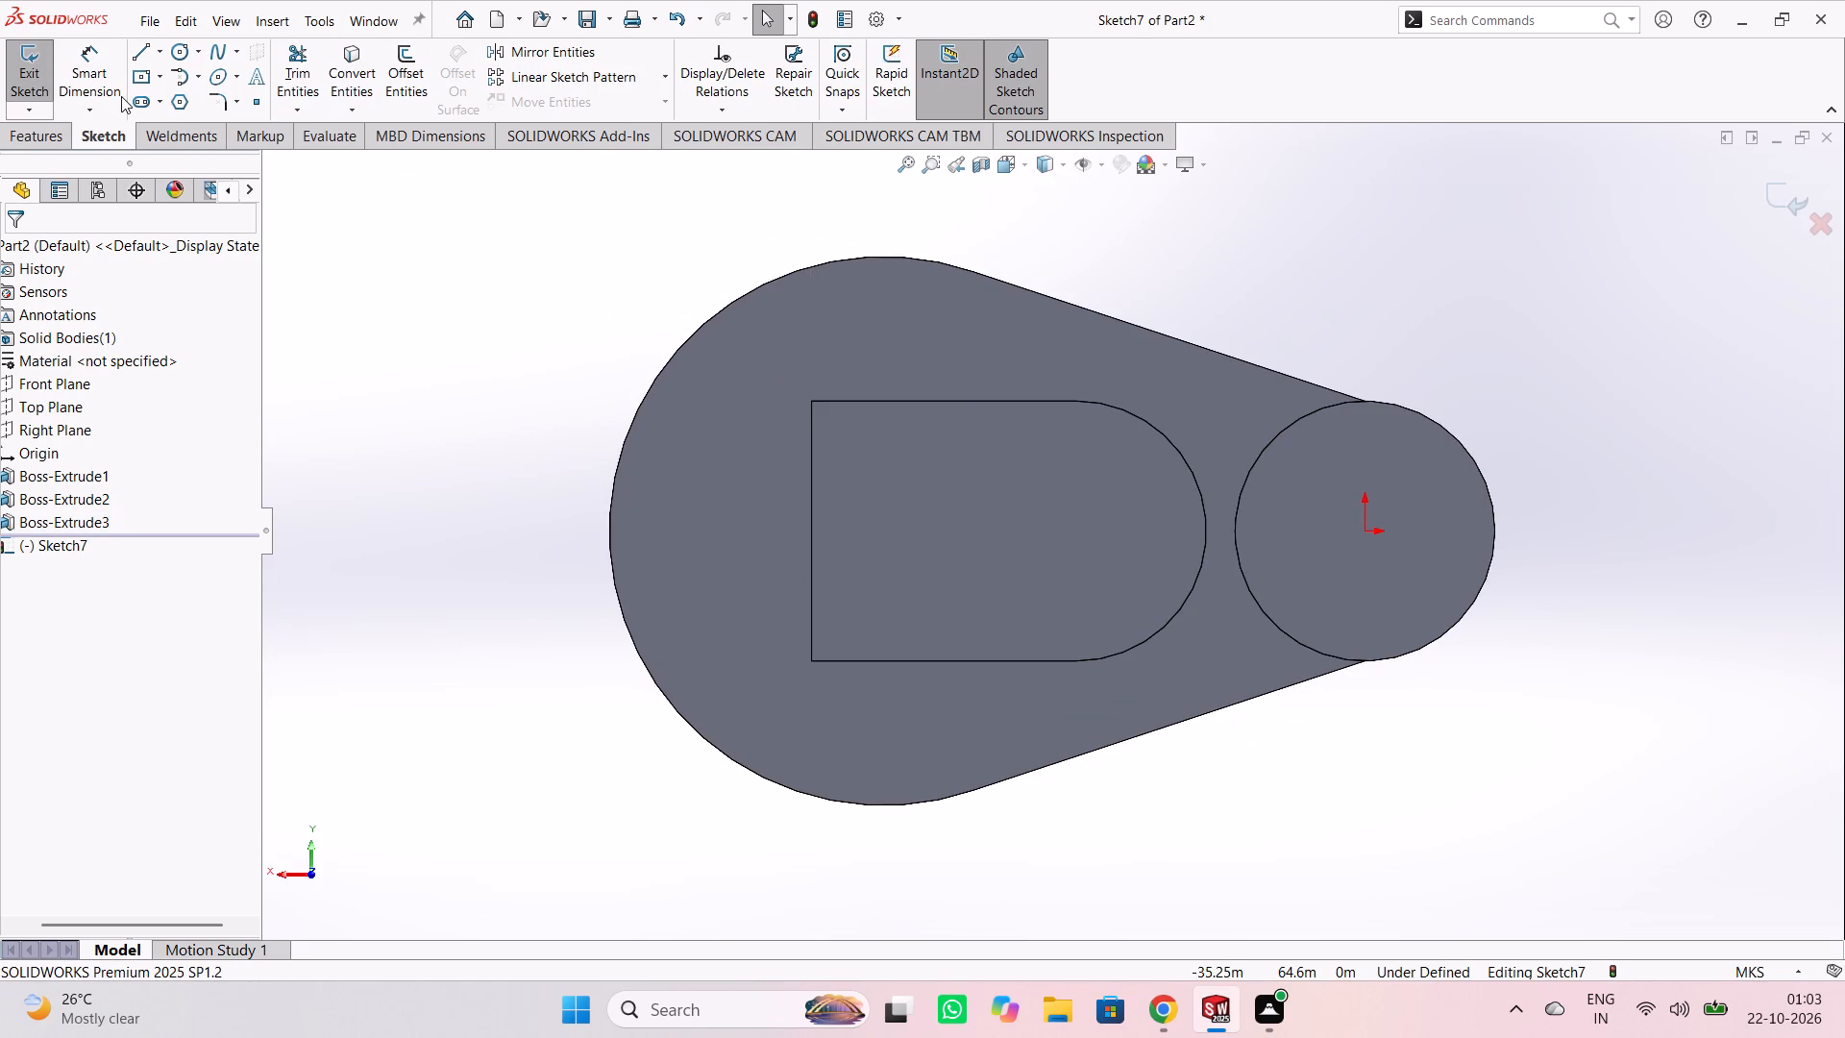
{"action": "left_click", "coordinate": [174, 51]}
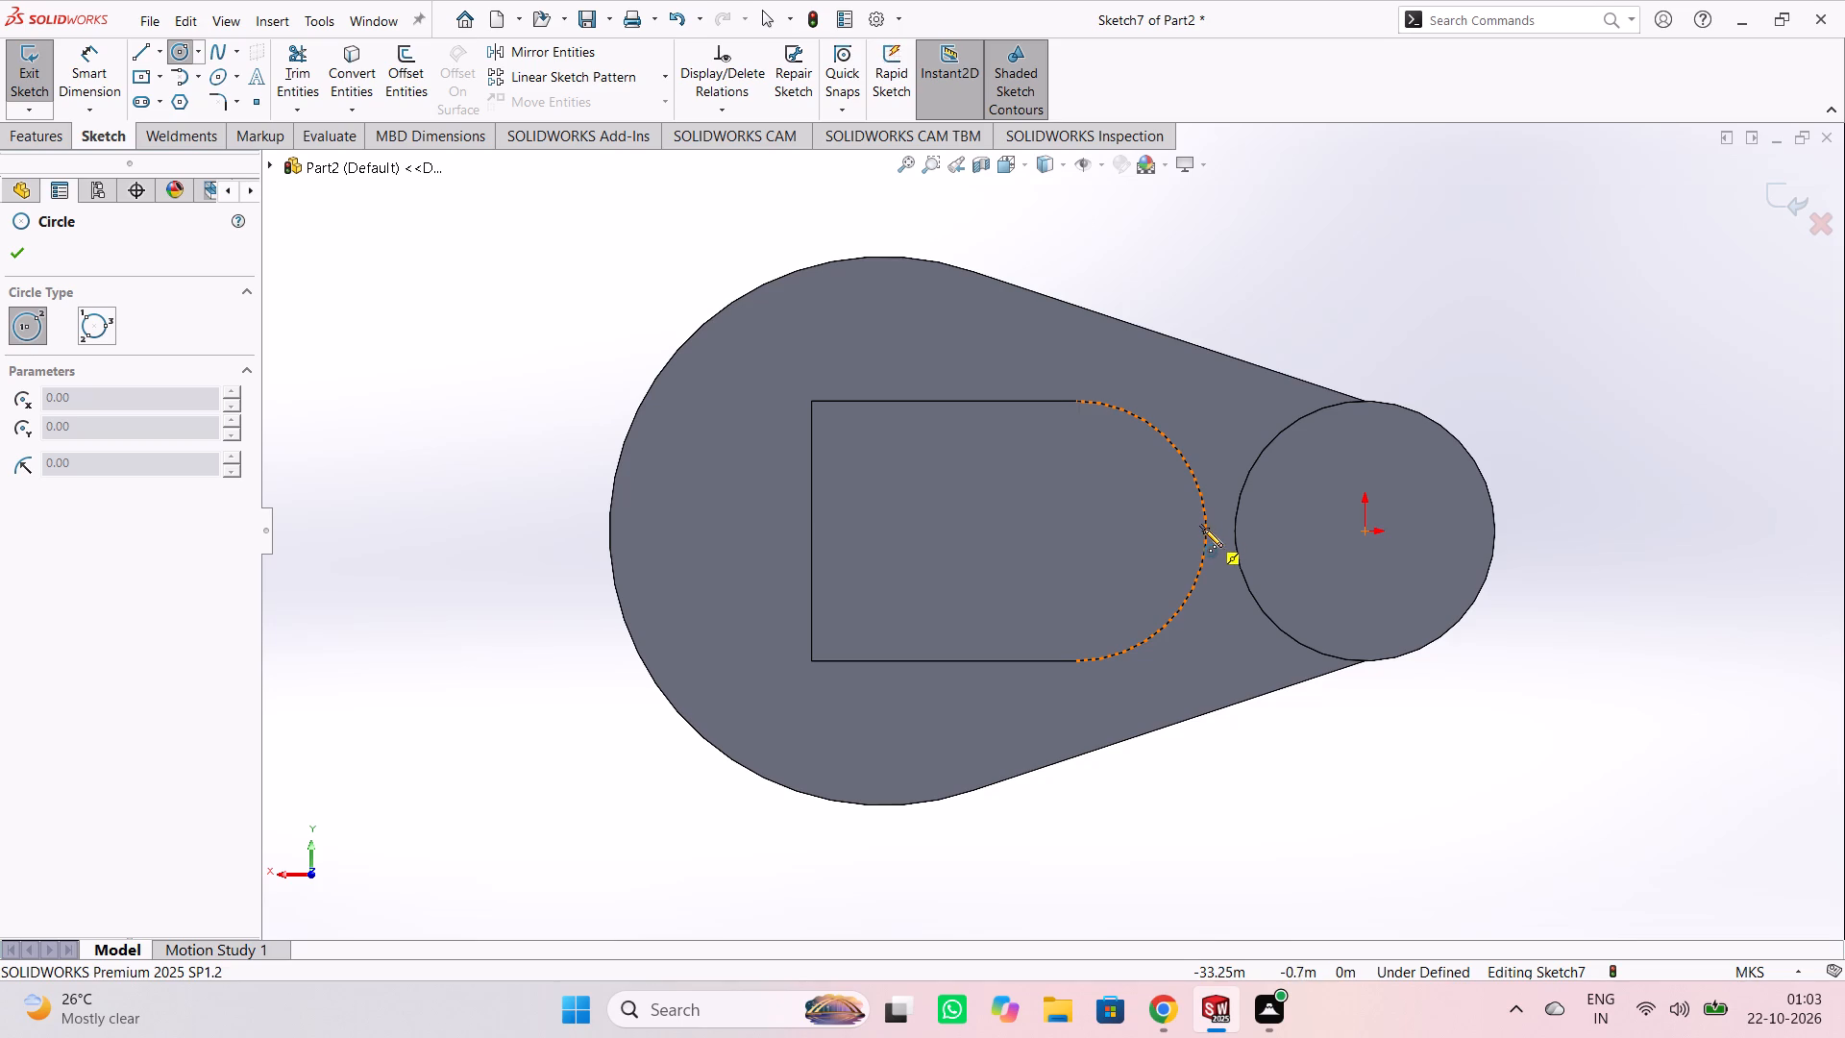
{"action": "left_click", "coordinate": [1076, 529]}
{"action": "left_click", "coordinate": [1110, 583]}
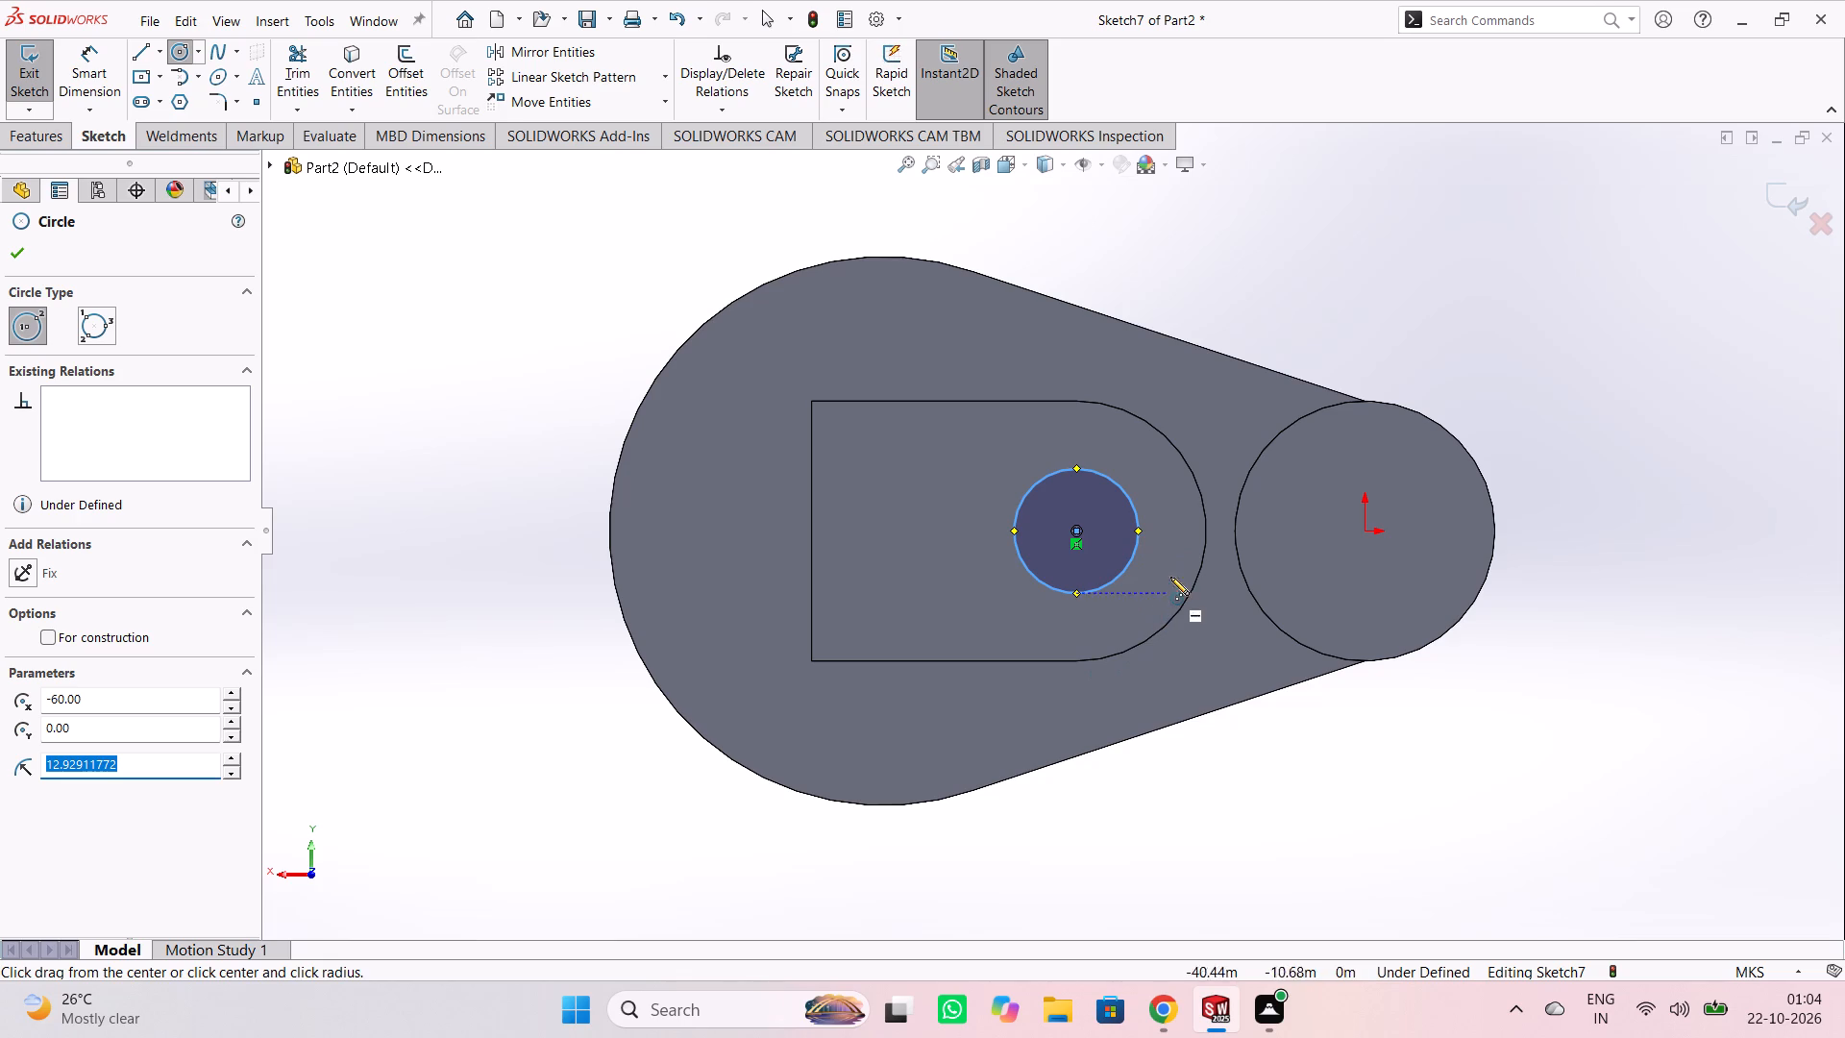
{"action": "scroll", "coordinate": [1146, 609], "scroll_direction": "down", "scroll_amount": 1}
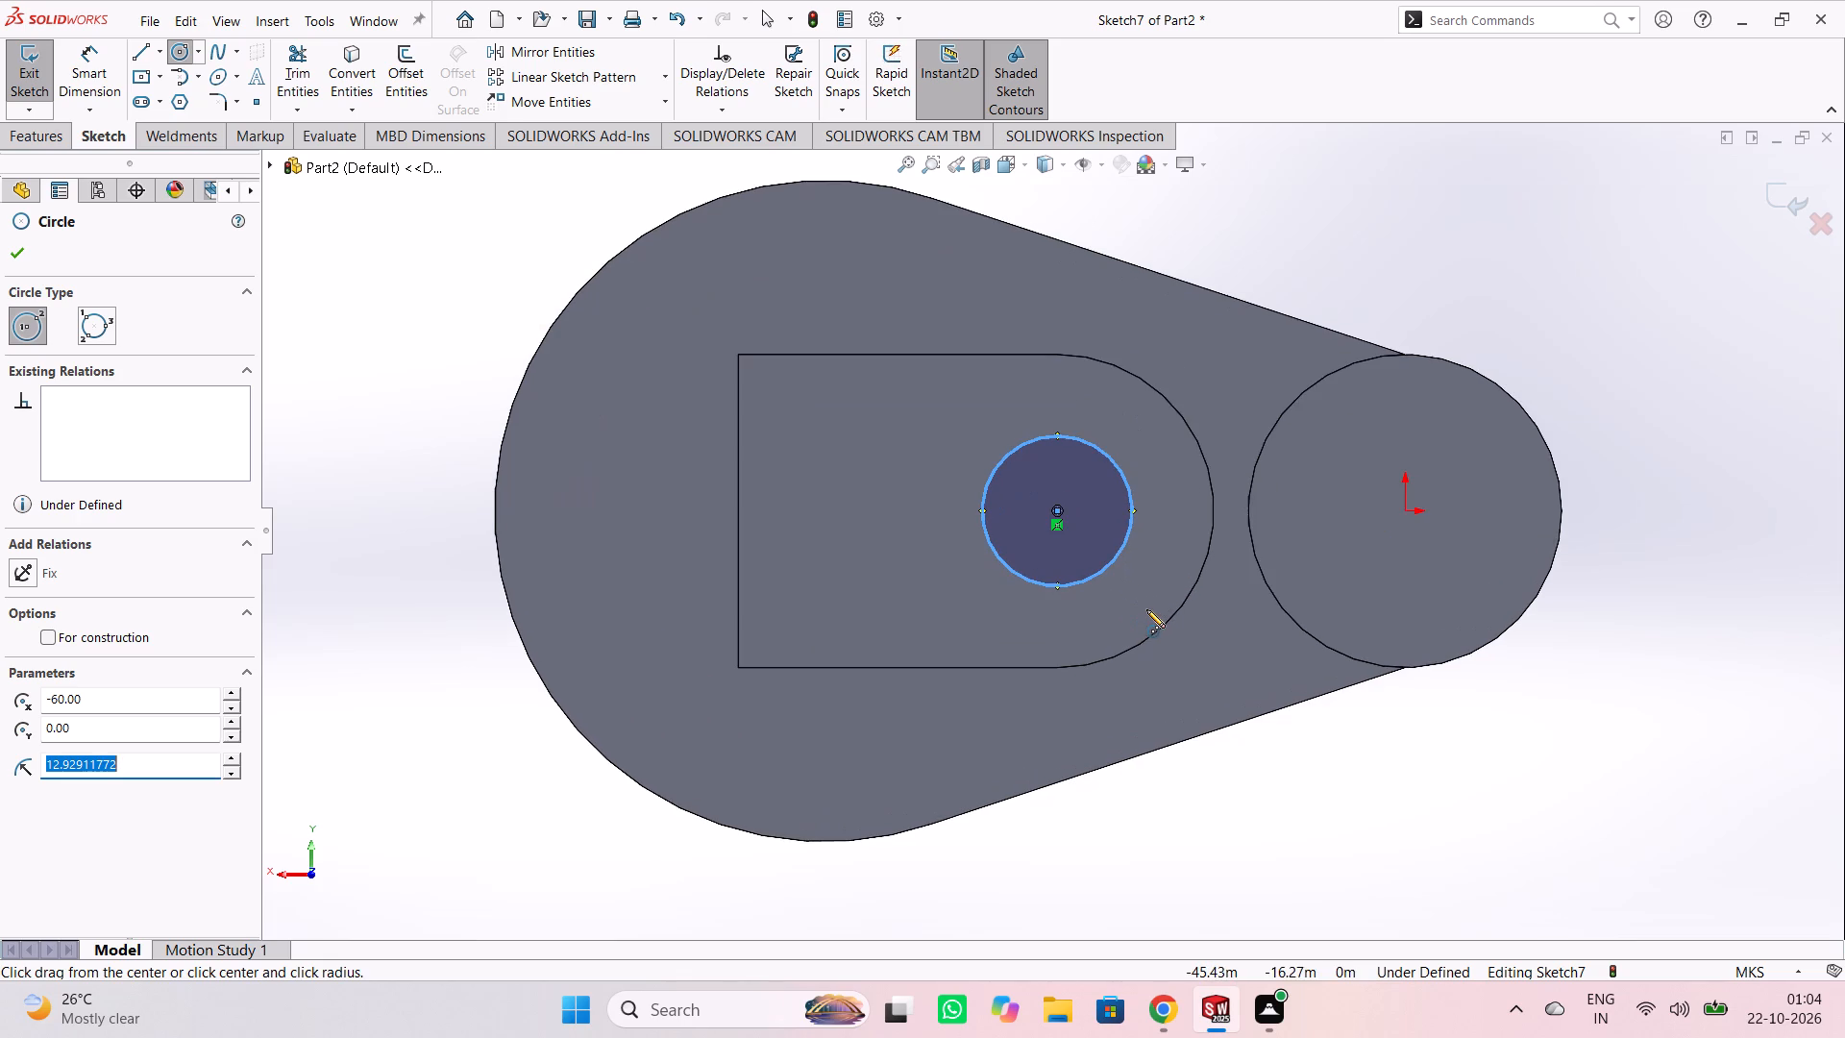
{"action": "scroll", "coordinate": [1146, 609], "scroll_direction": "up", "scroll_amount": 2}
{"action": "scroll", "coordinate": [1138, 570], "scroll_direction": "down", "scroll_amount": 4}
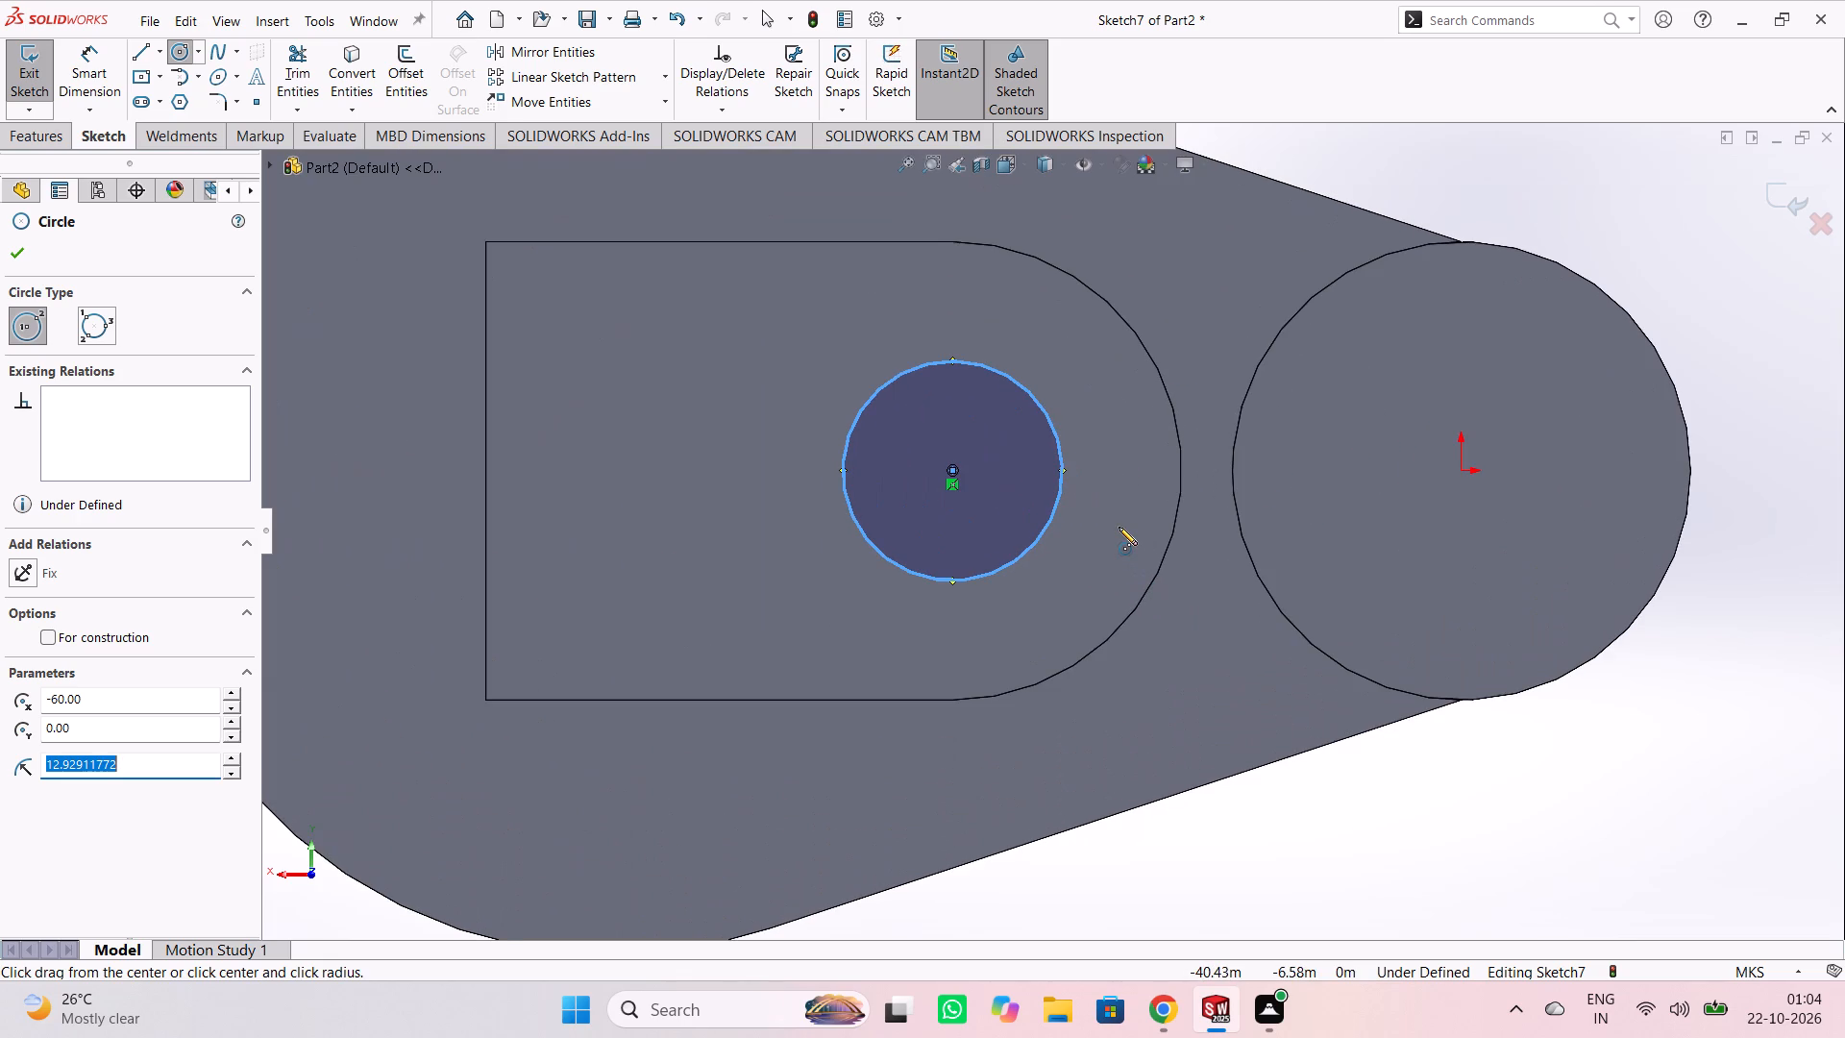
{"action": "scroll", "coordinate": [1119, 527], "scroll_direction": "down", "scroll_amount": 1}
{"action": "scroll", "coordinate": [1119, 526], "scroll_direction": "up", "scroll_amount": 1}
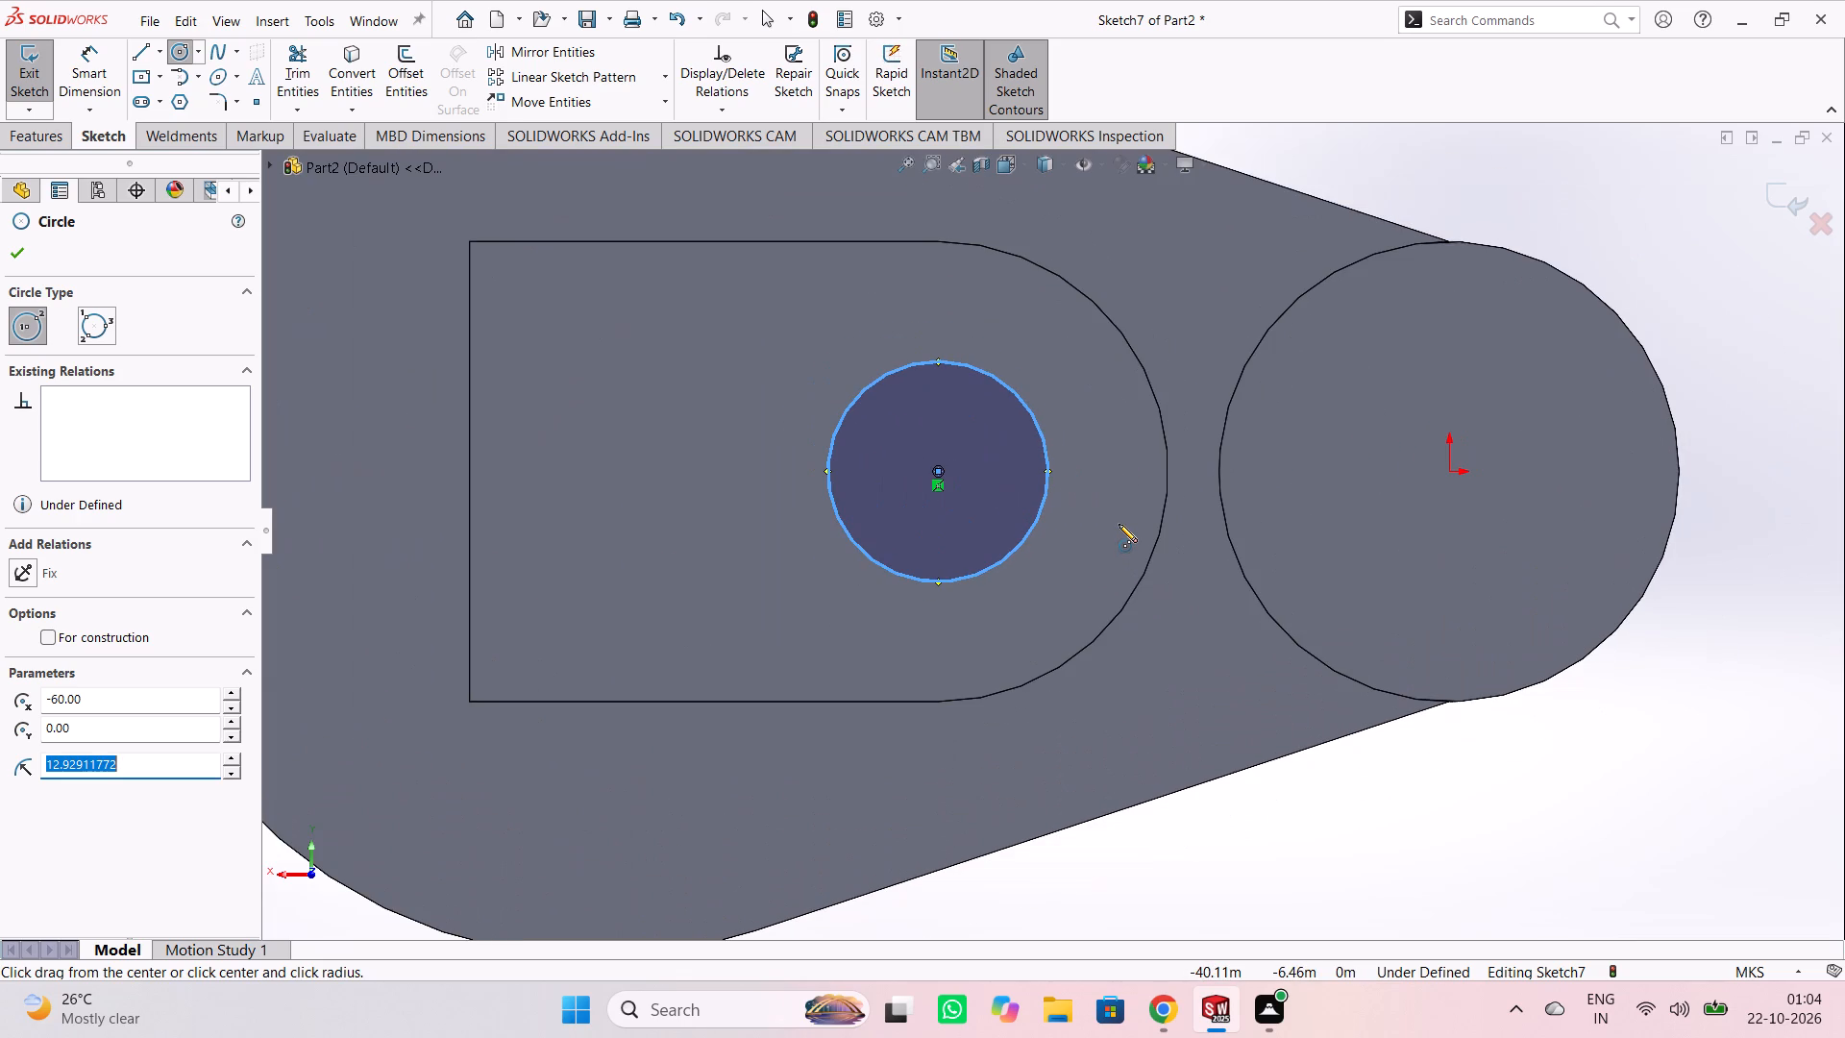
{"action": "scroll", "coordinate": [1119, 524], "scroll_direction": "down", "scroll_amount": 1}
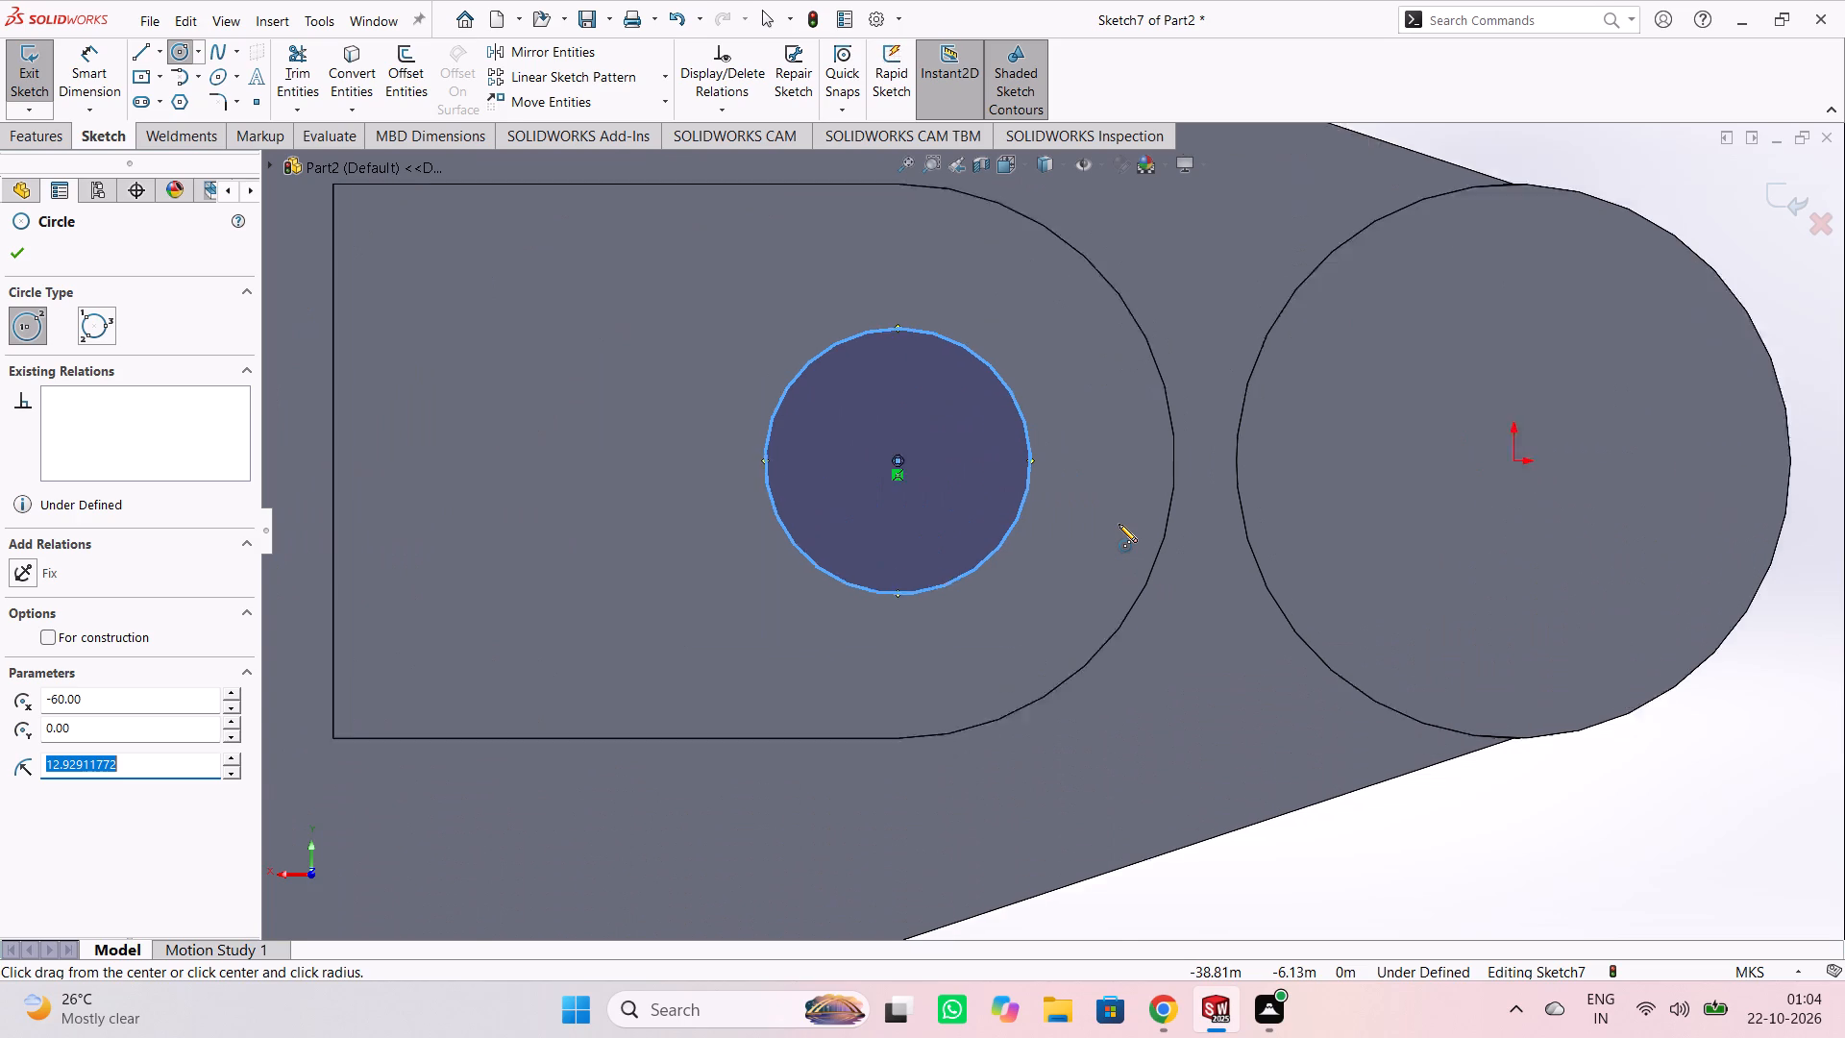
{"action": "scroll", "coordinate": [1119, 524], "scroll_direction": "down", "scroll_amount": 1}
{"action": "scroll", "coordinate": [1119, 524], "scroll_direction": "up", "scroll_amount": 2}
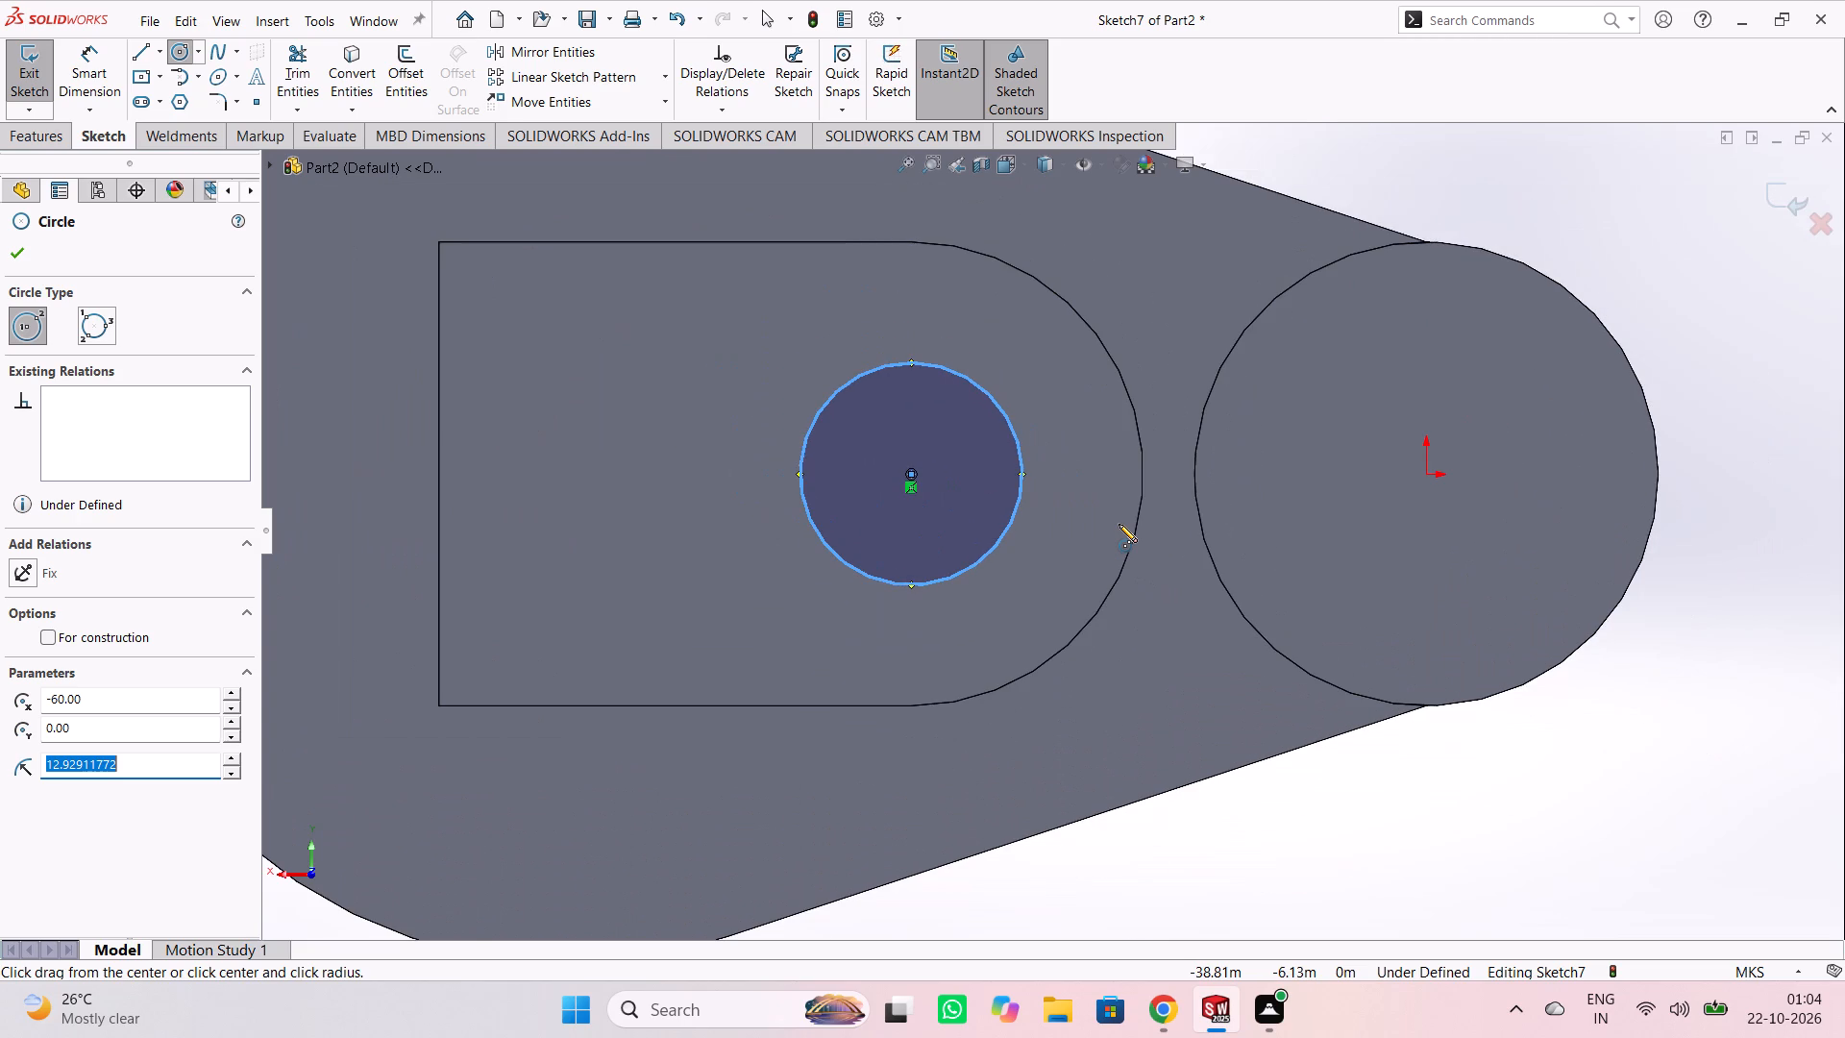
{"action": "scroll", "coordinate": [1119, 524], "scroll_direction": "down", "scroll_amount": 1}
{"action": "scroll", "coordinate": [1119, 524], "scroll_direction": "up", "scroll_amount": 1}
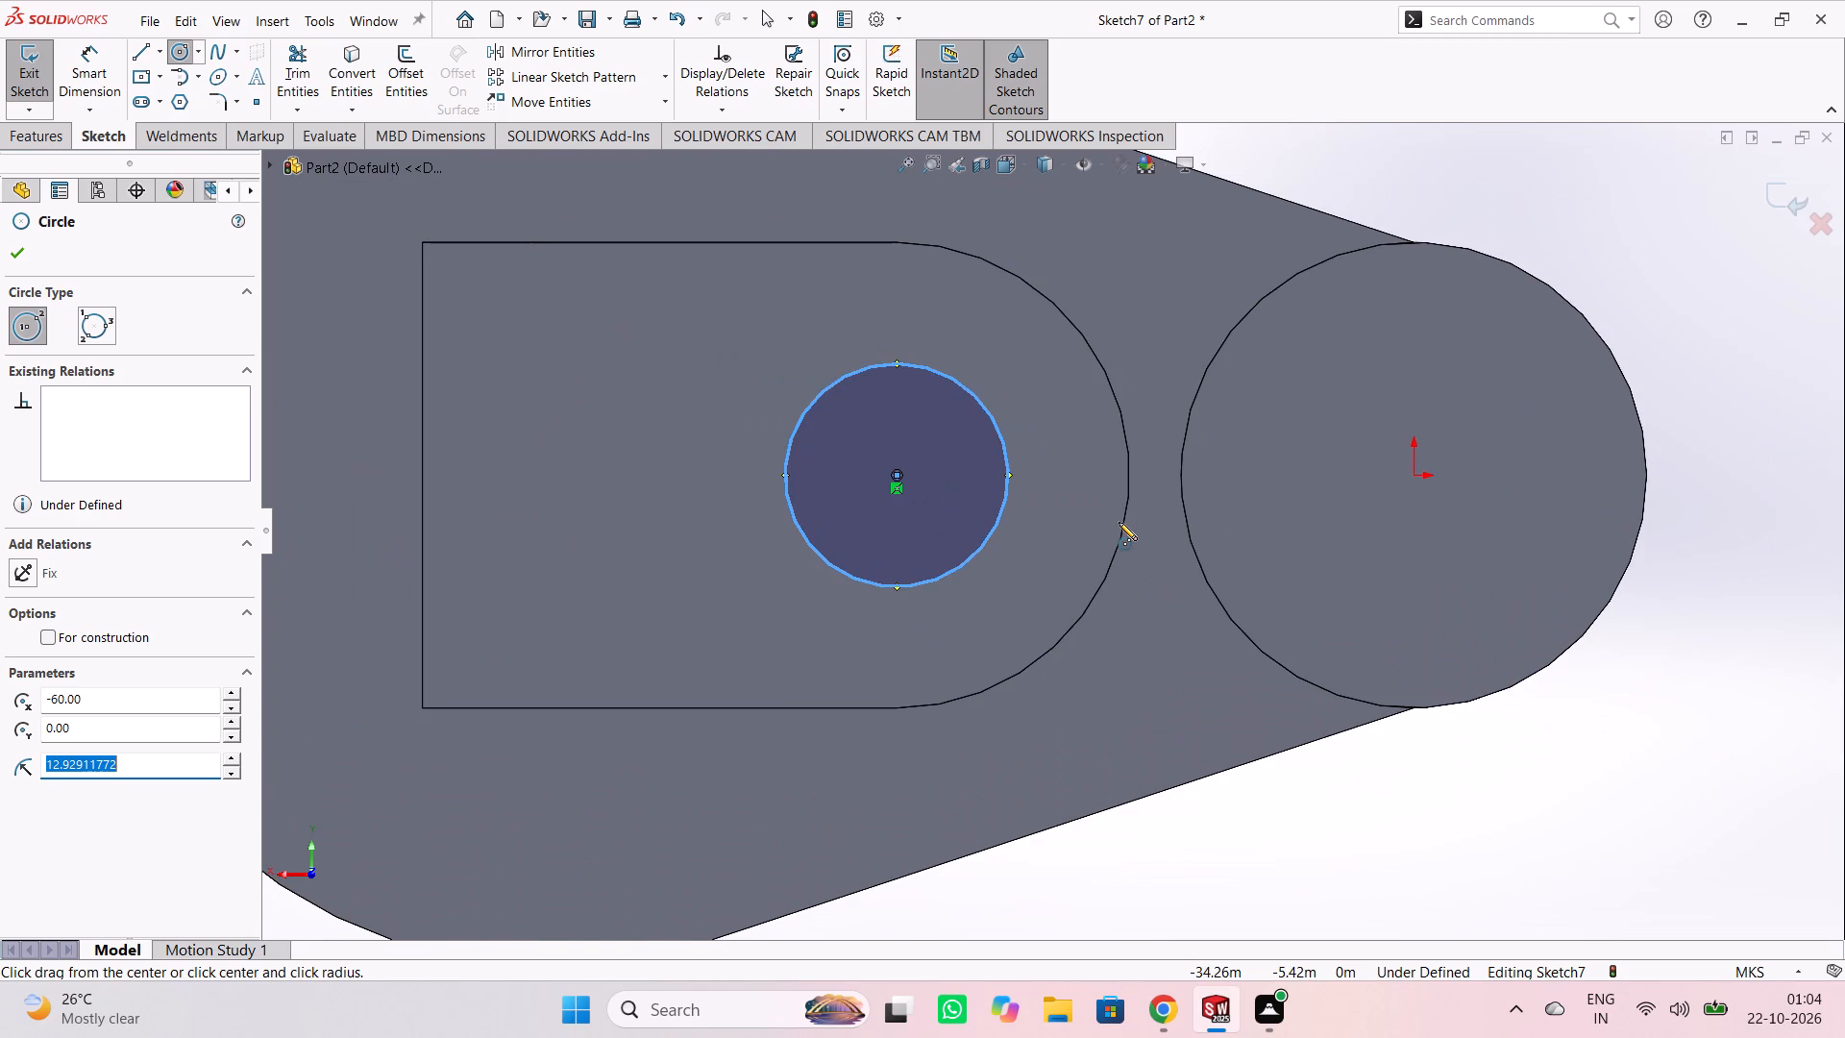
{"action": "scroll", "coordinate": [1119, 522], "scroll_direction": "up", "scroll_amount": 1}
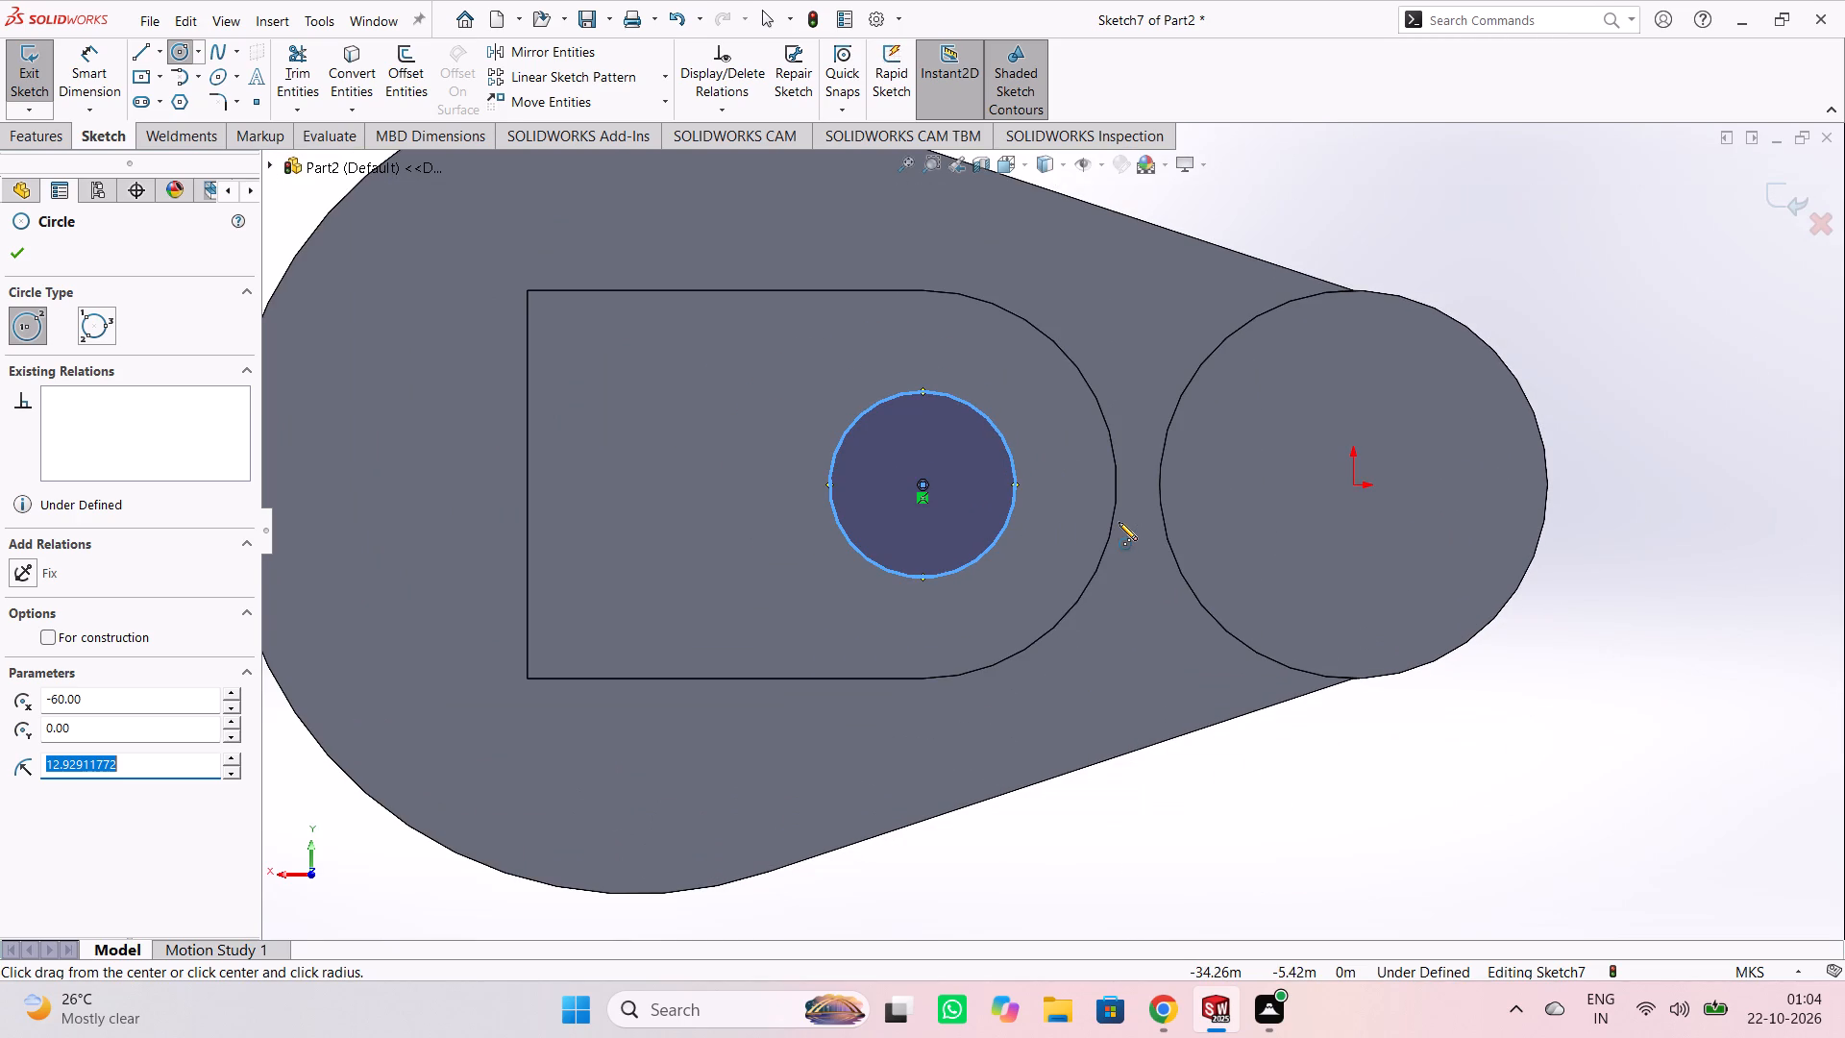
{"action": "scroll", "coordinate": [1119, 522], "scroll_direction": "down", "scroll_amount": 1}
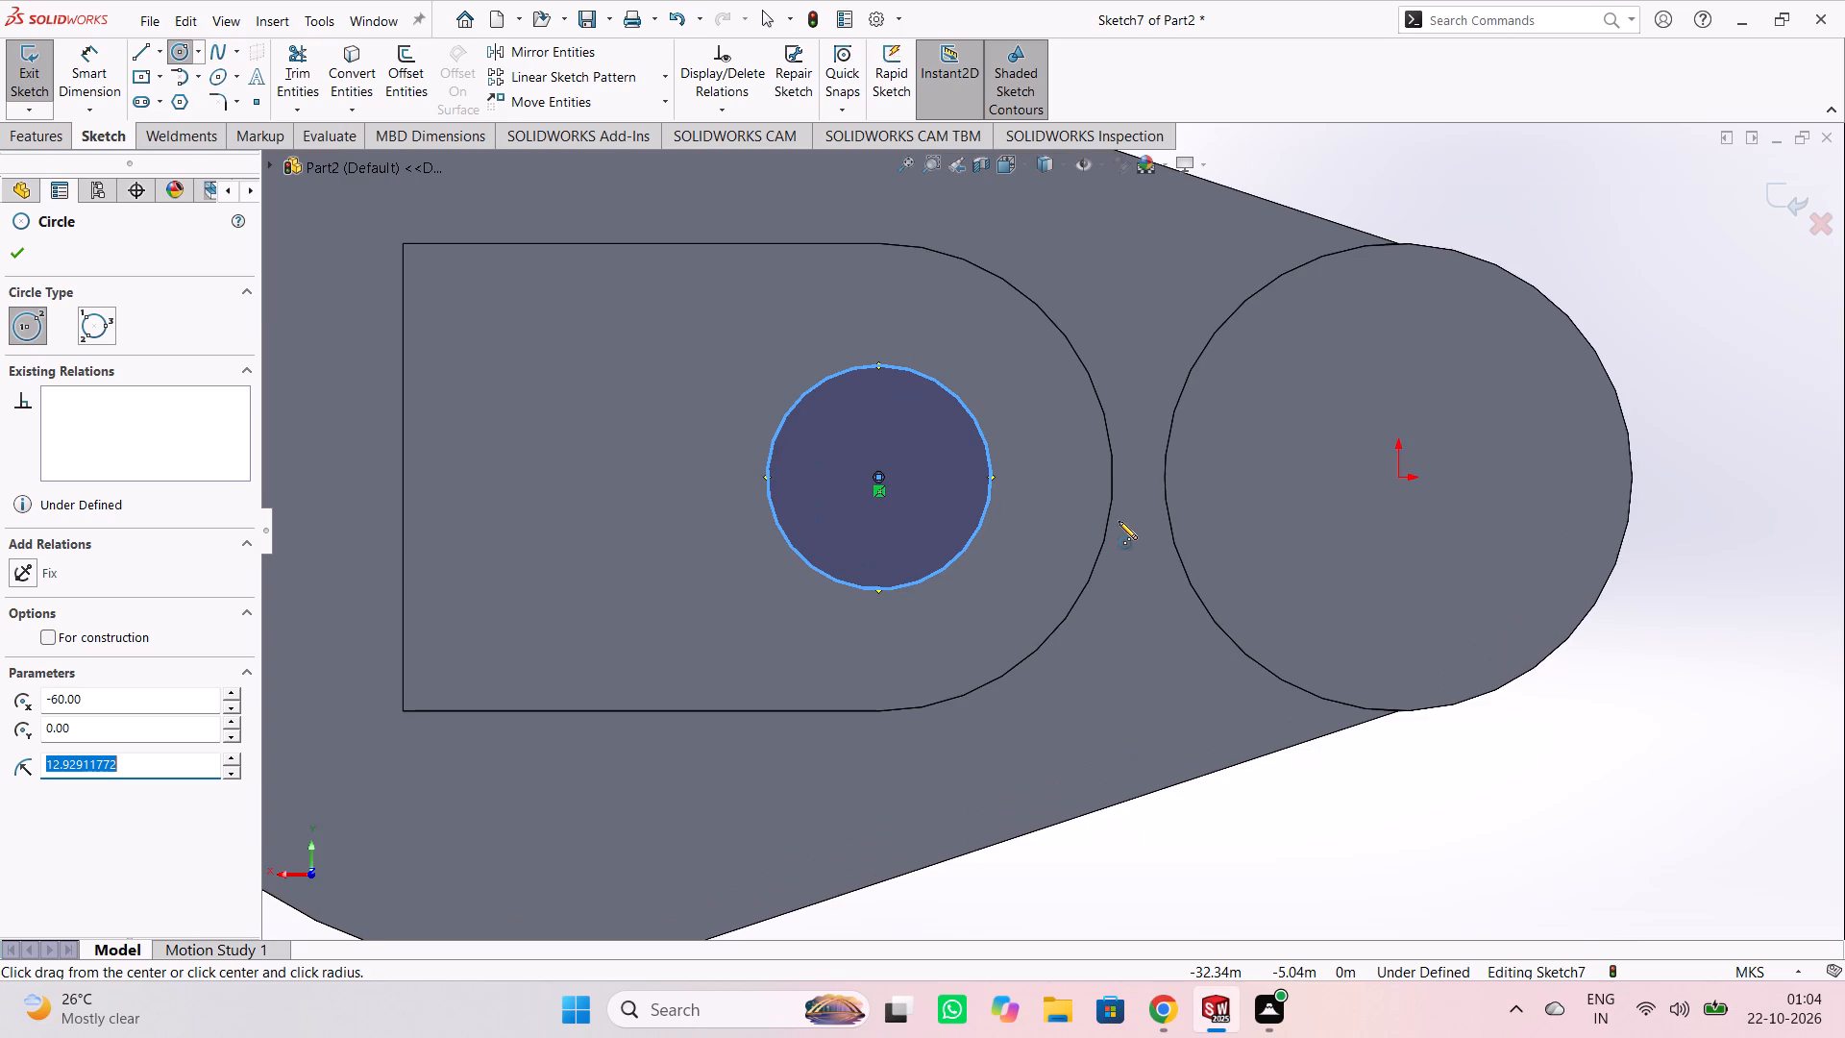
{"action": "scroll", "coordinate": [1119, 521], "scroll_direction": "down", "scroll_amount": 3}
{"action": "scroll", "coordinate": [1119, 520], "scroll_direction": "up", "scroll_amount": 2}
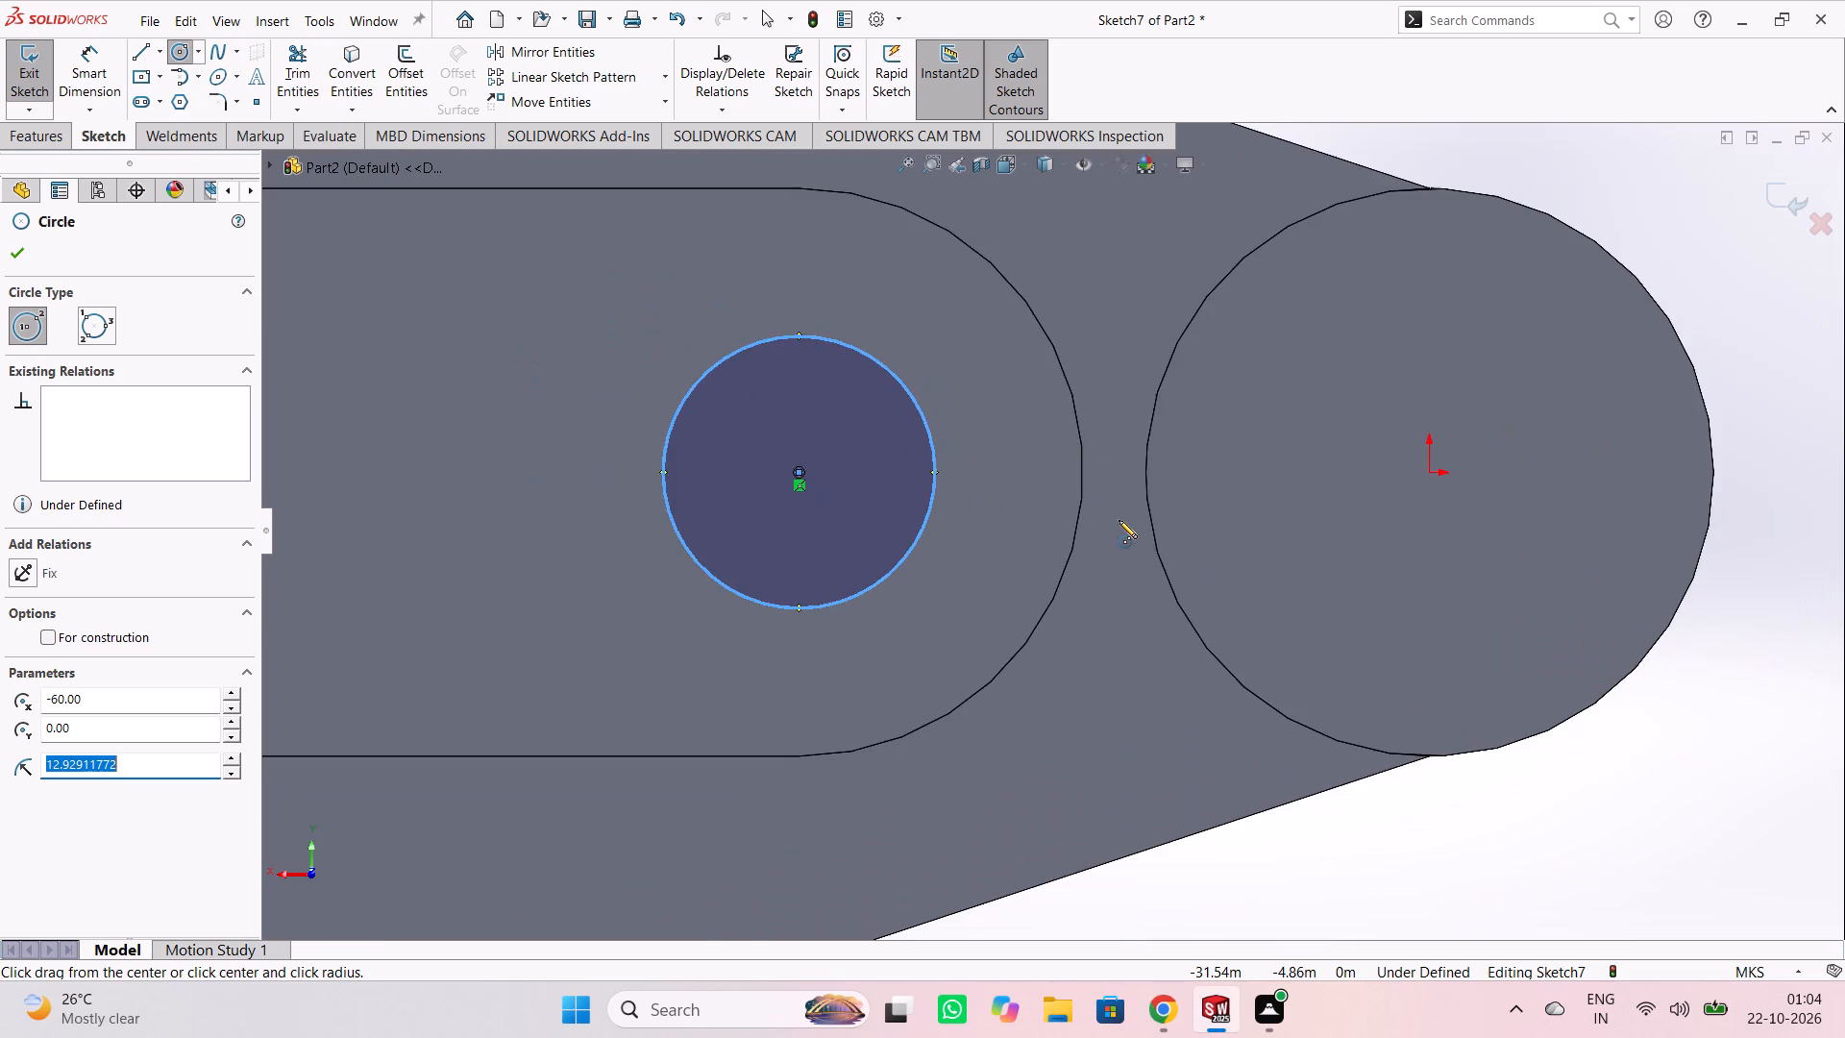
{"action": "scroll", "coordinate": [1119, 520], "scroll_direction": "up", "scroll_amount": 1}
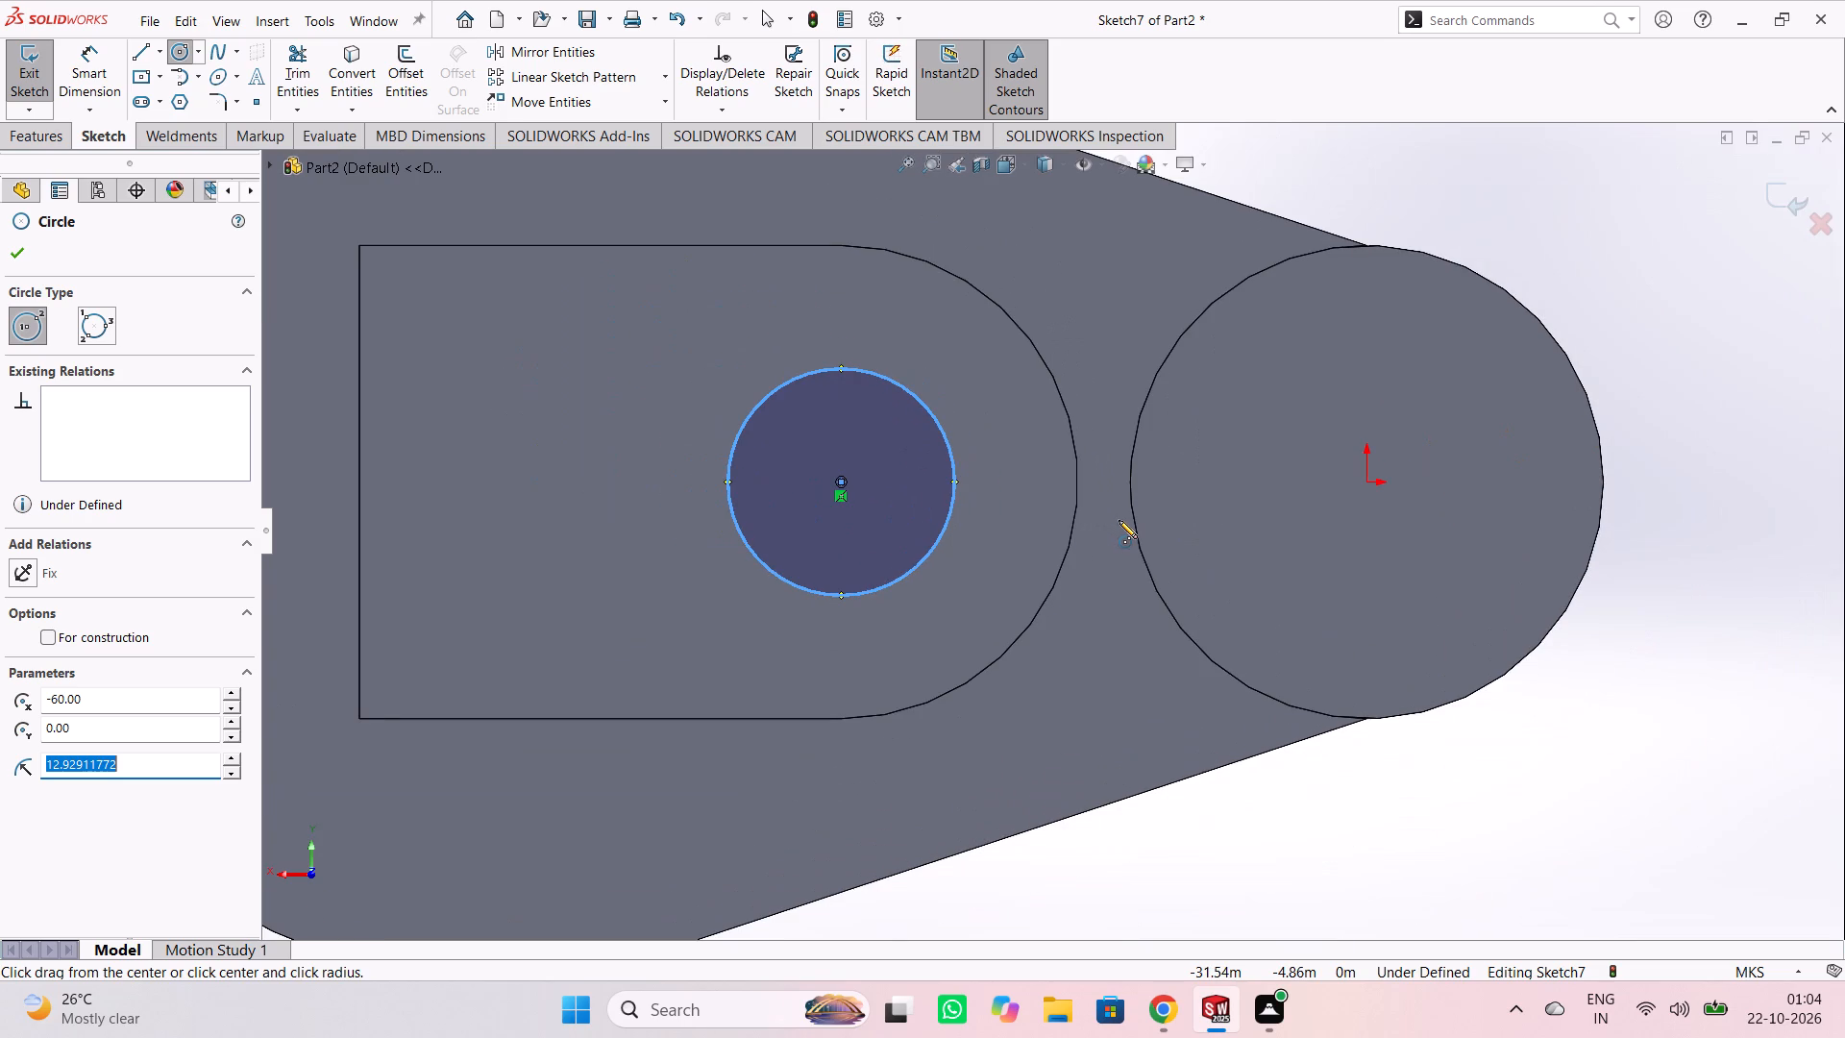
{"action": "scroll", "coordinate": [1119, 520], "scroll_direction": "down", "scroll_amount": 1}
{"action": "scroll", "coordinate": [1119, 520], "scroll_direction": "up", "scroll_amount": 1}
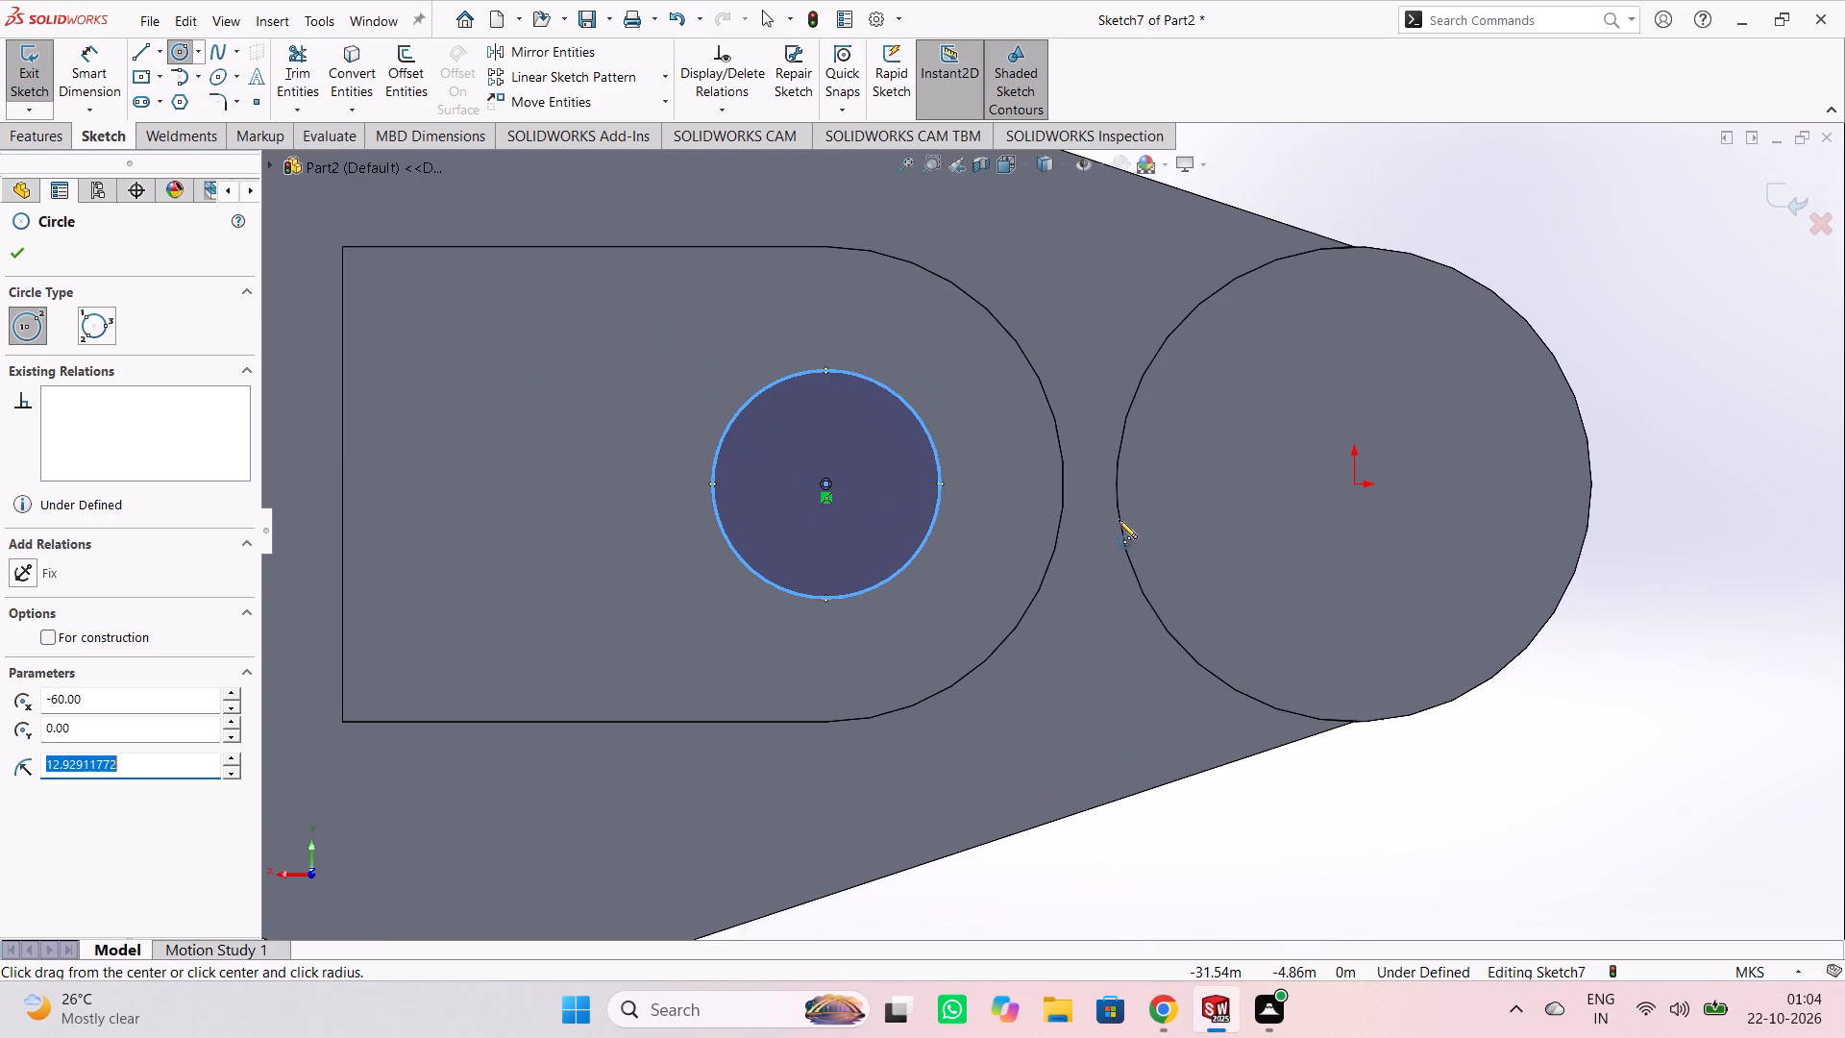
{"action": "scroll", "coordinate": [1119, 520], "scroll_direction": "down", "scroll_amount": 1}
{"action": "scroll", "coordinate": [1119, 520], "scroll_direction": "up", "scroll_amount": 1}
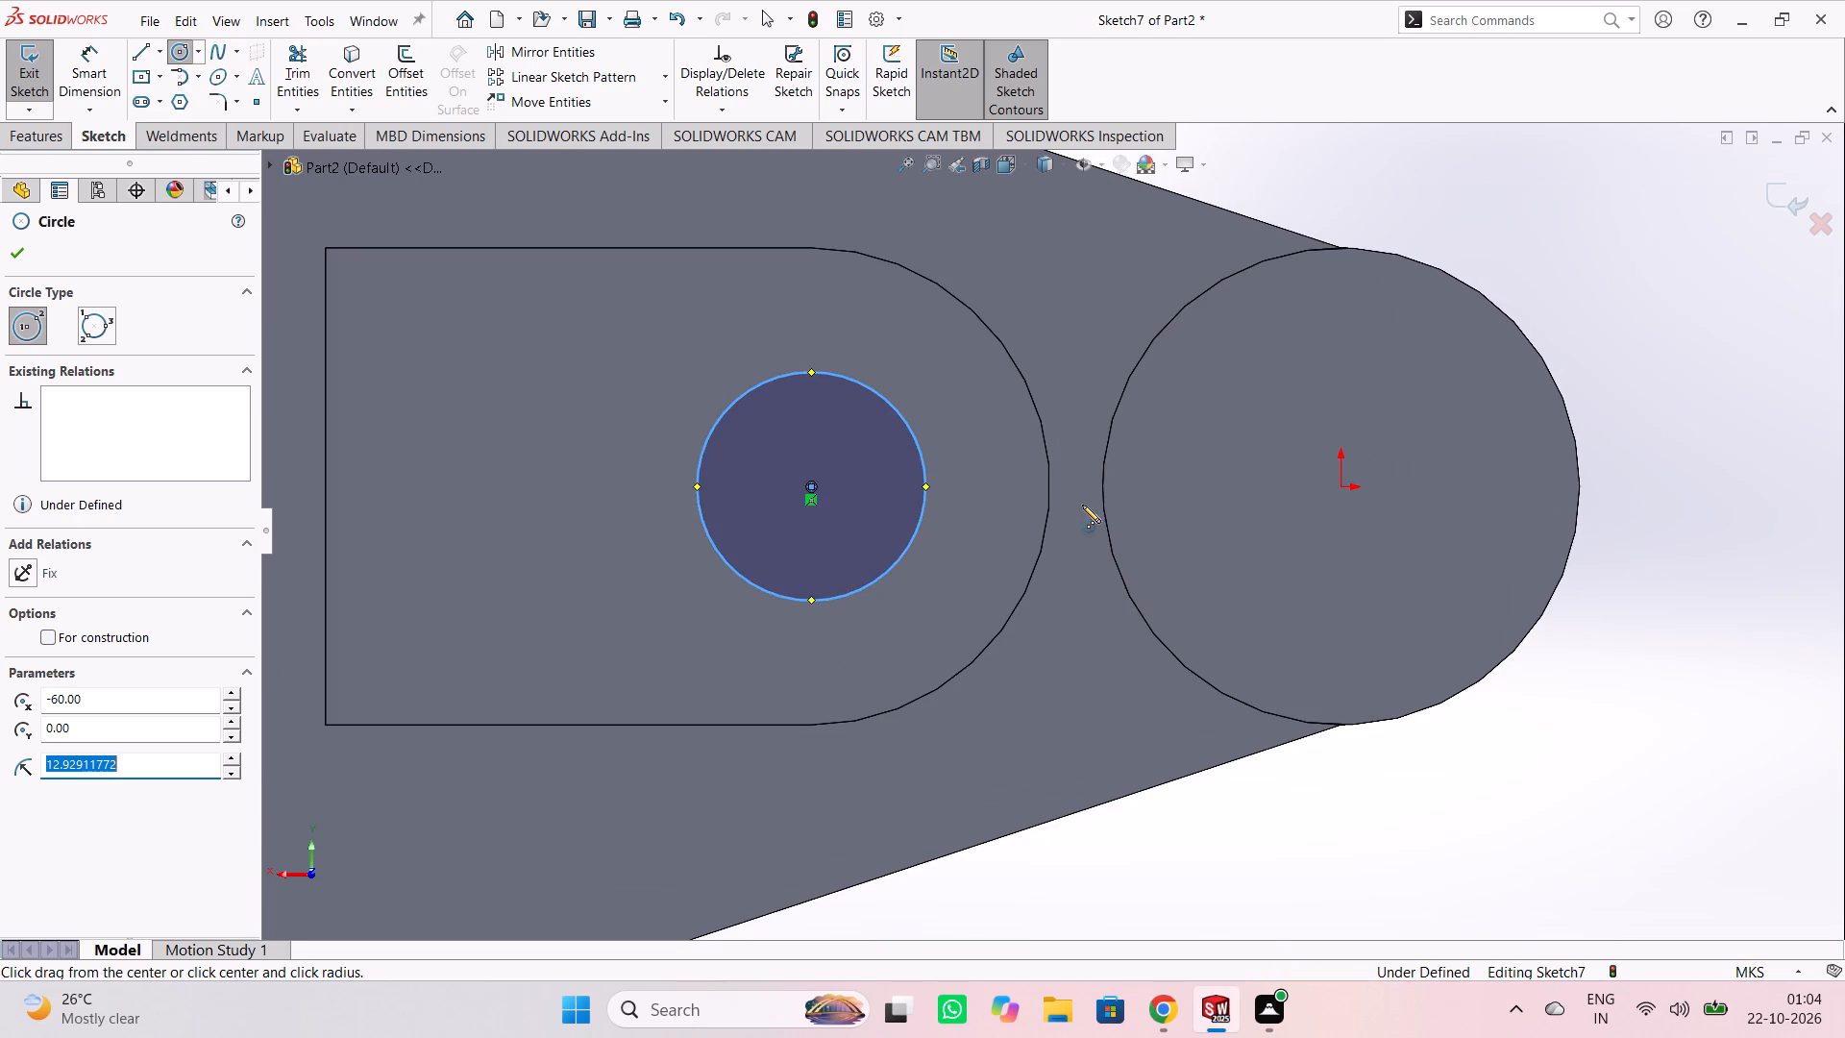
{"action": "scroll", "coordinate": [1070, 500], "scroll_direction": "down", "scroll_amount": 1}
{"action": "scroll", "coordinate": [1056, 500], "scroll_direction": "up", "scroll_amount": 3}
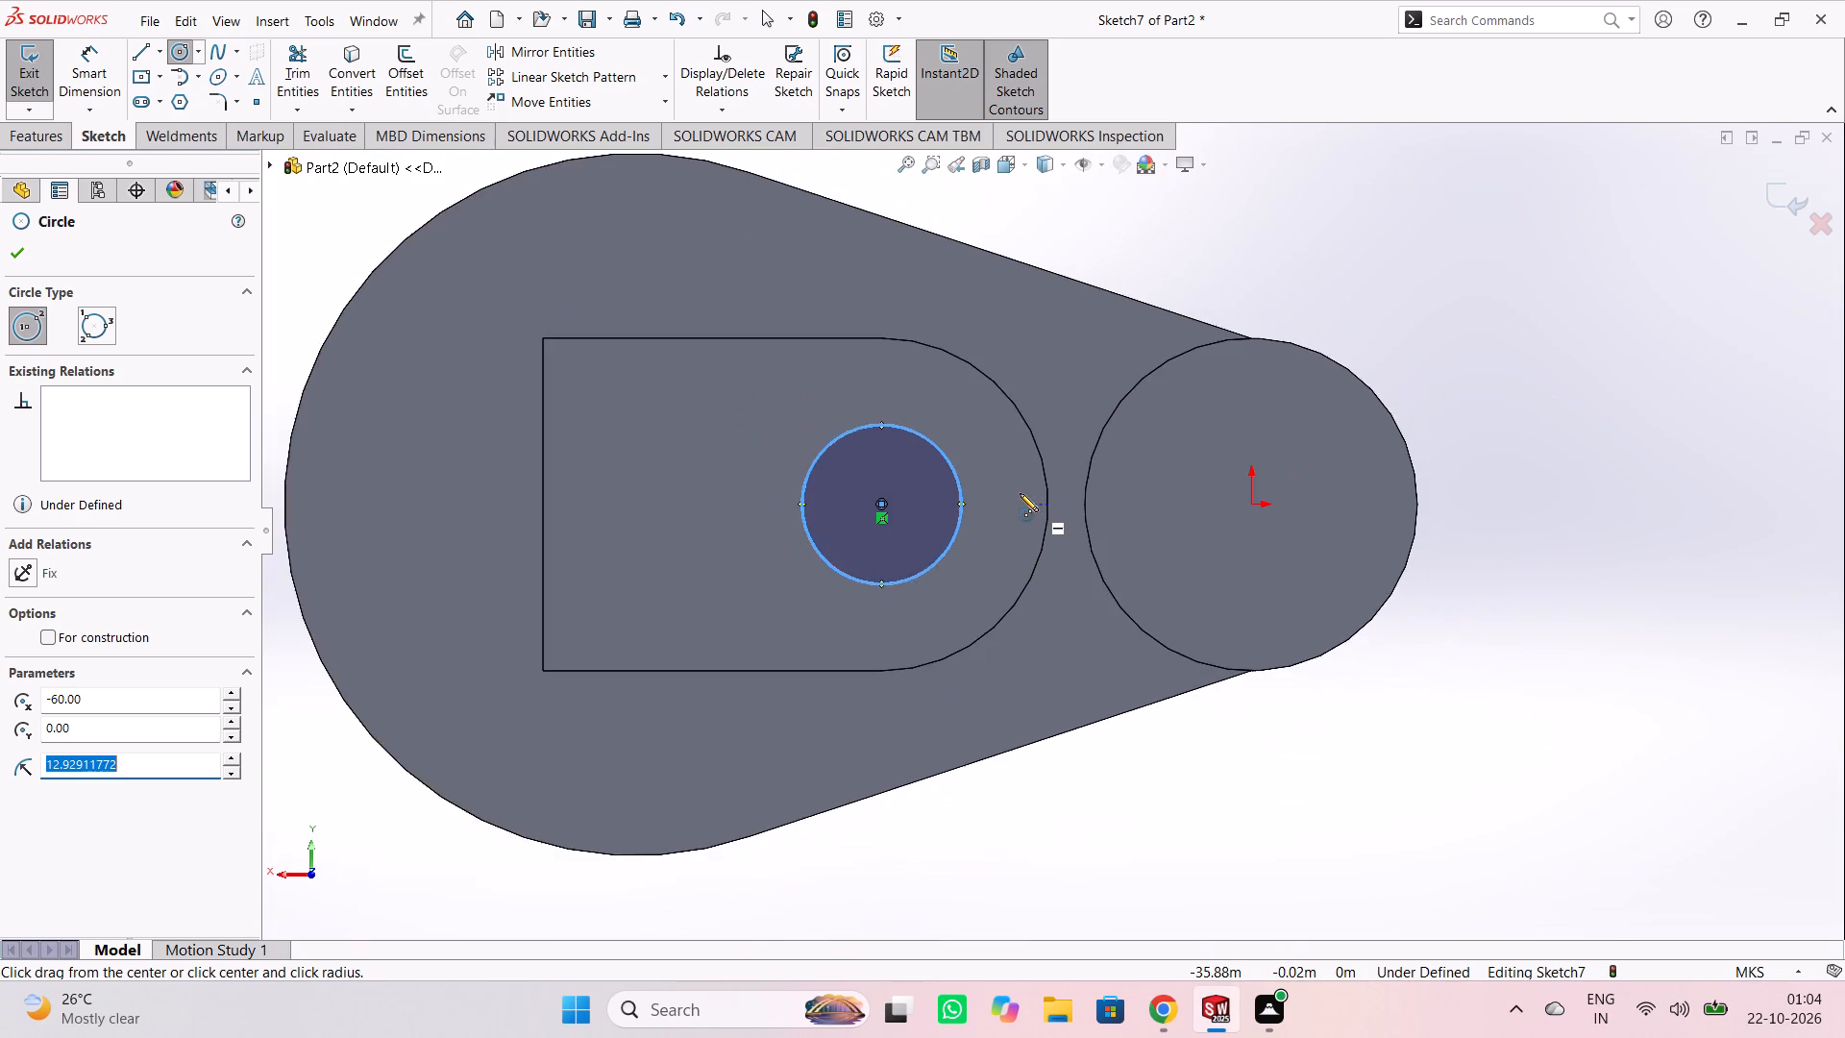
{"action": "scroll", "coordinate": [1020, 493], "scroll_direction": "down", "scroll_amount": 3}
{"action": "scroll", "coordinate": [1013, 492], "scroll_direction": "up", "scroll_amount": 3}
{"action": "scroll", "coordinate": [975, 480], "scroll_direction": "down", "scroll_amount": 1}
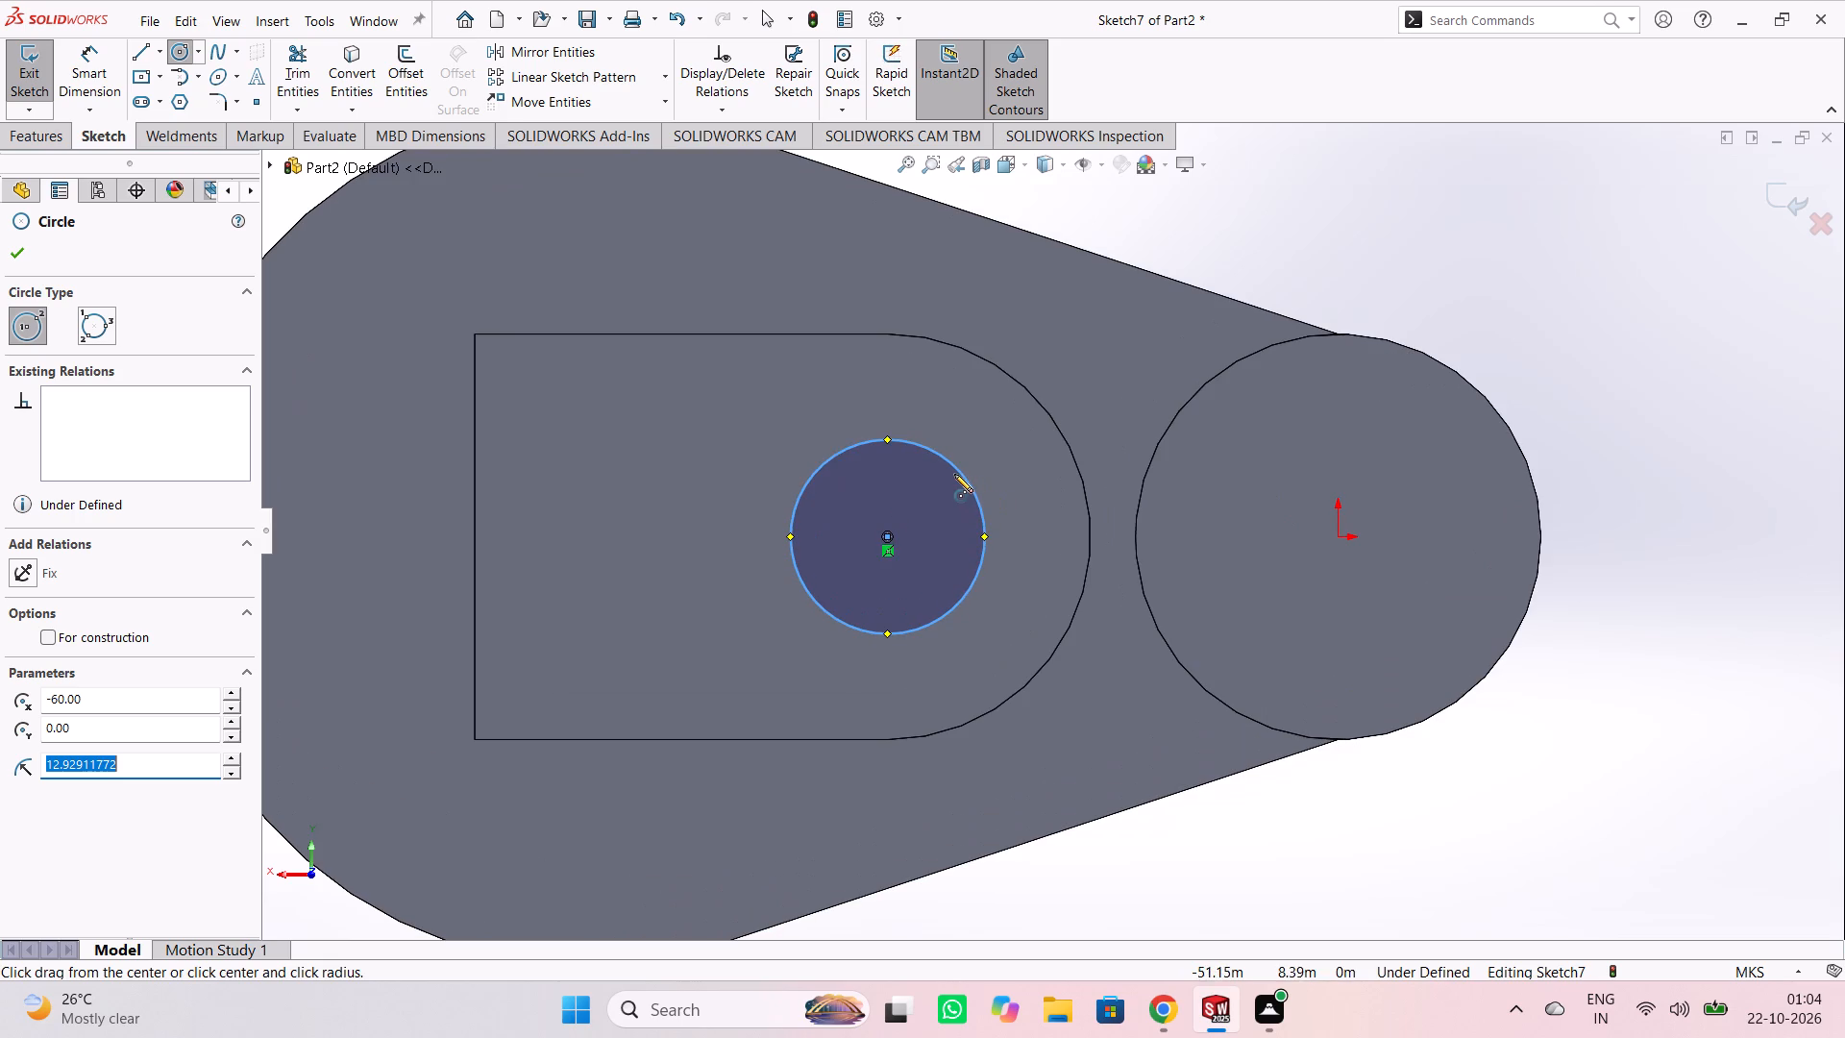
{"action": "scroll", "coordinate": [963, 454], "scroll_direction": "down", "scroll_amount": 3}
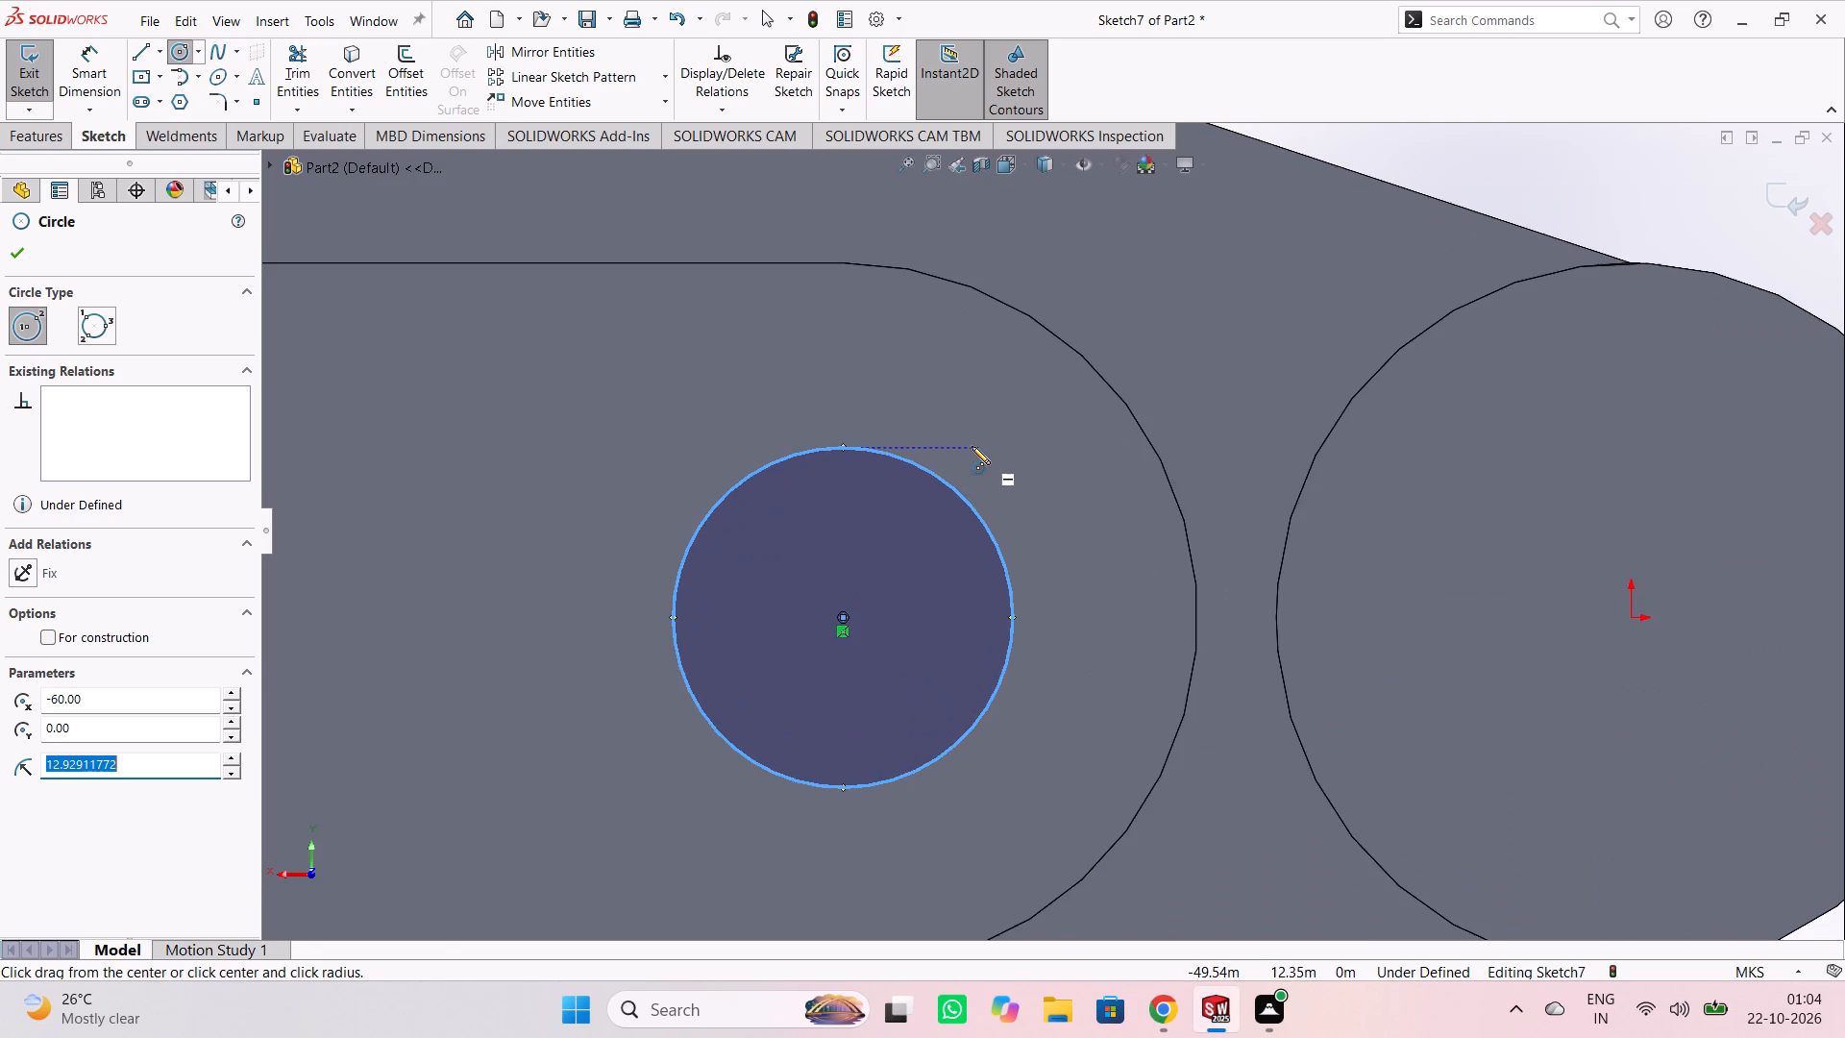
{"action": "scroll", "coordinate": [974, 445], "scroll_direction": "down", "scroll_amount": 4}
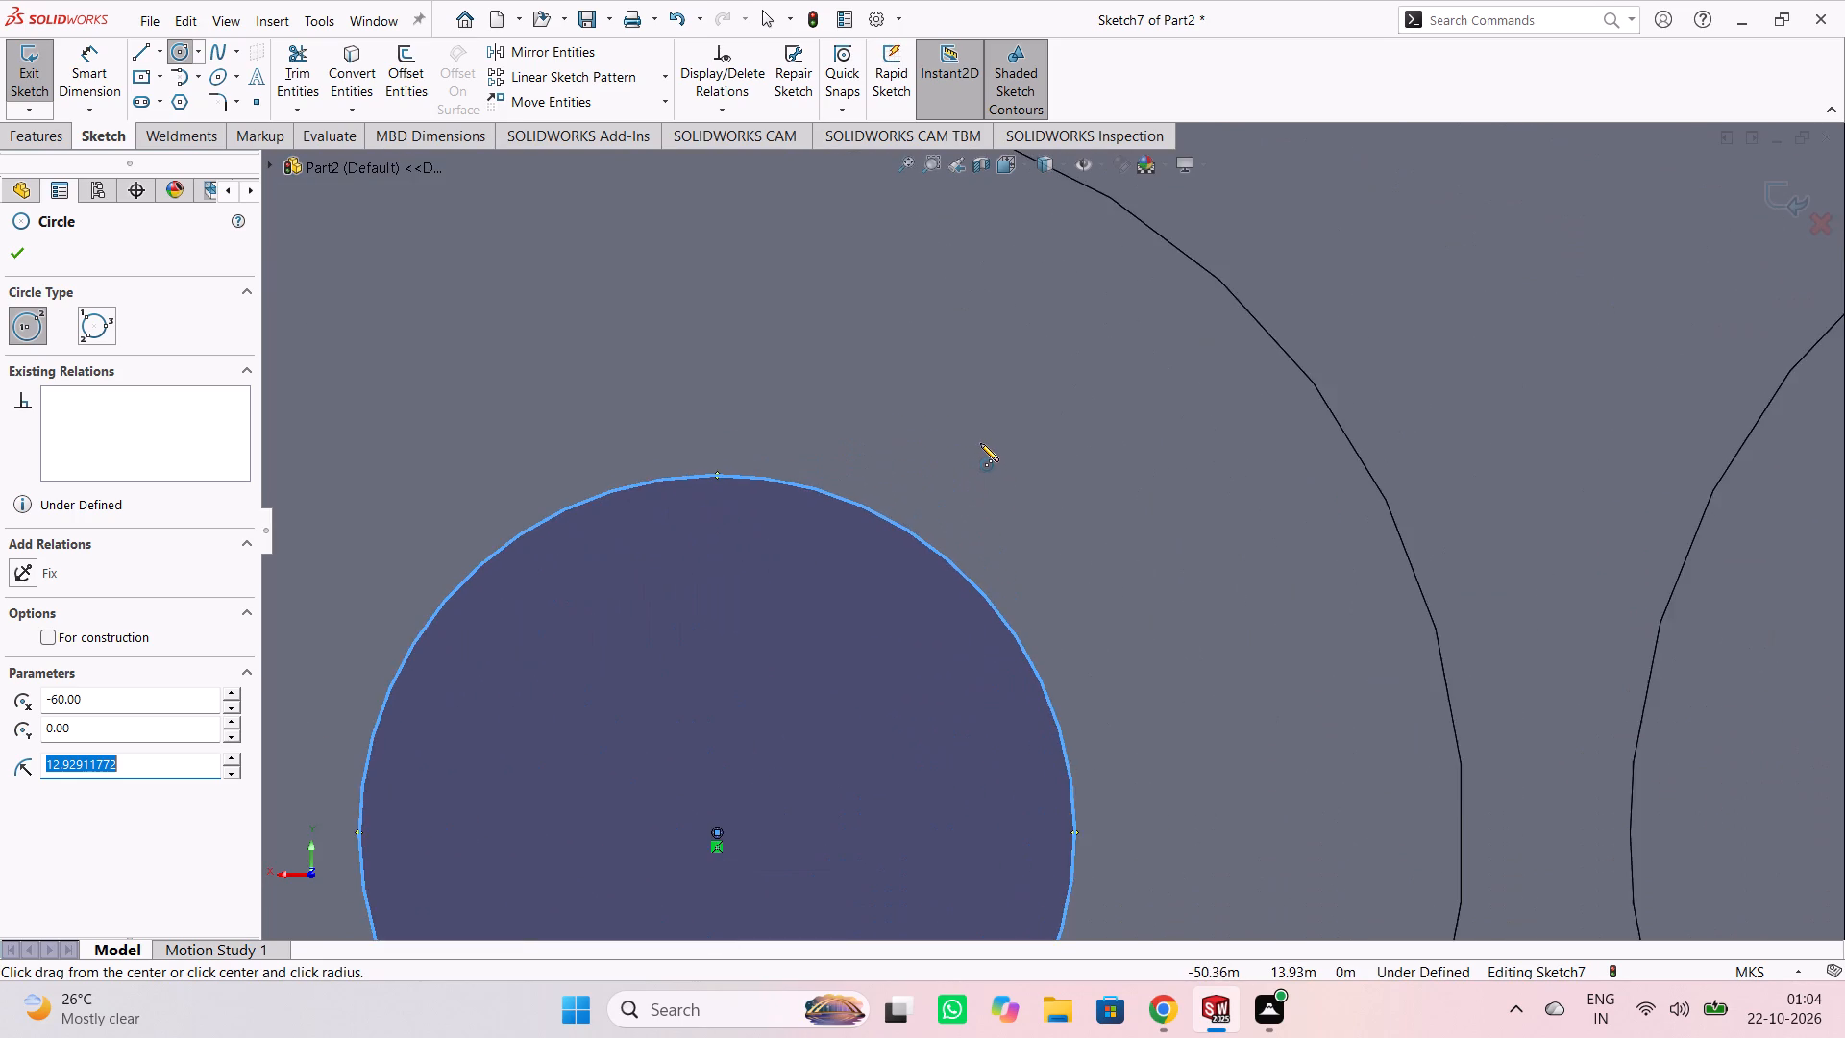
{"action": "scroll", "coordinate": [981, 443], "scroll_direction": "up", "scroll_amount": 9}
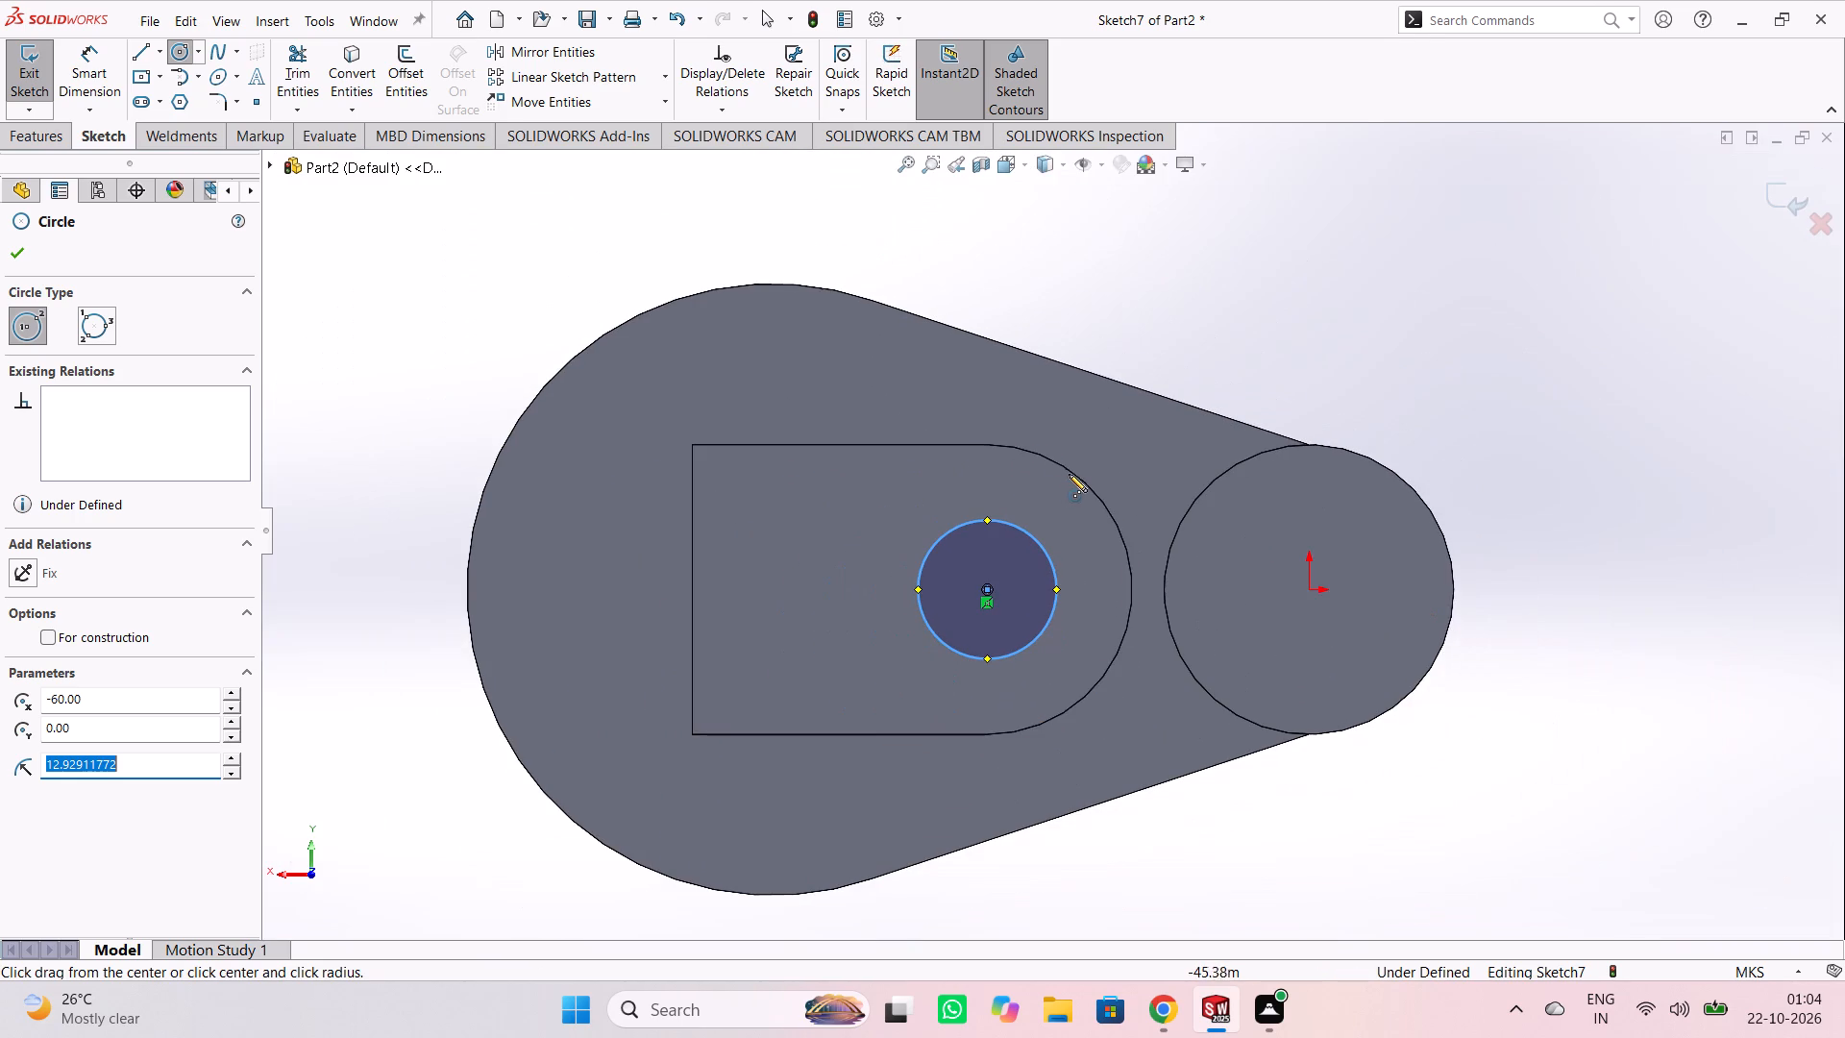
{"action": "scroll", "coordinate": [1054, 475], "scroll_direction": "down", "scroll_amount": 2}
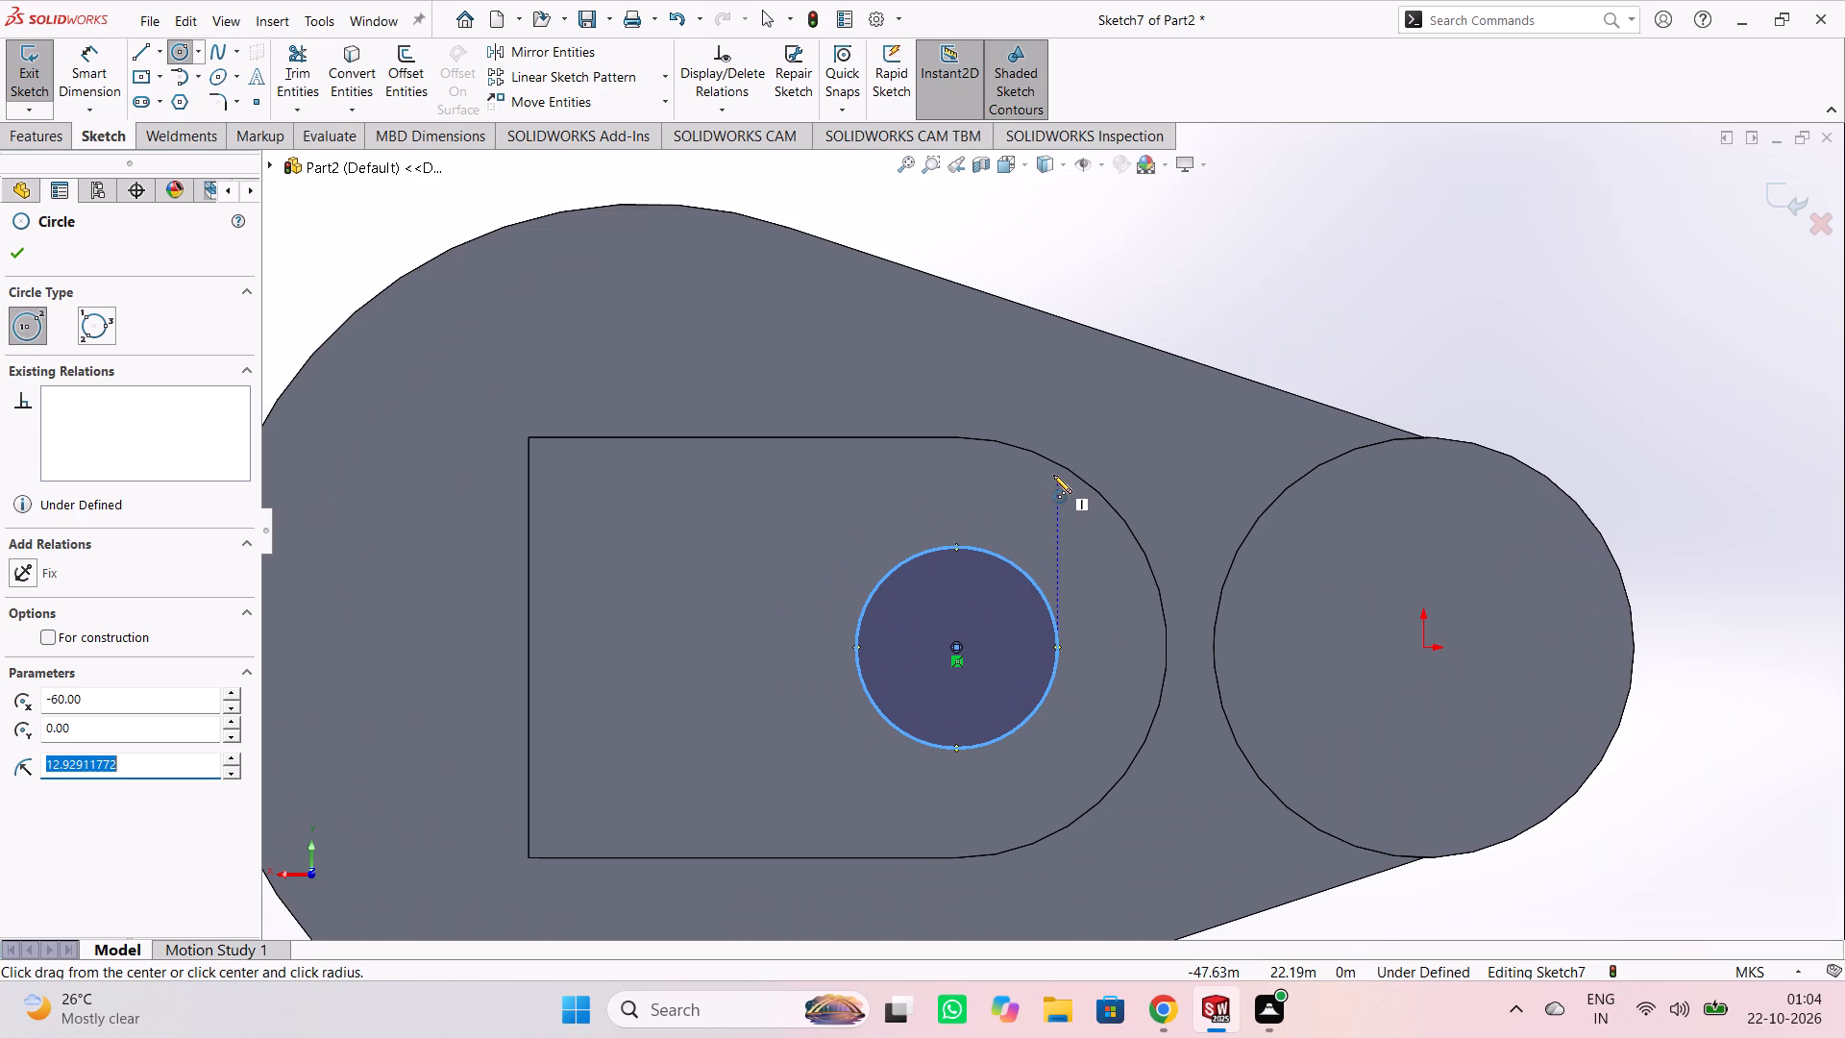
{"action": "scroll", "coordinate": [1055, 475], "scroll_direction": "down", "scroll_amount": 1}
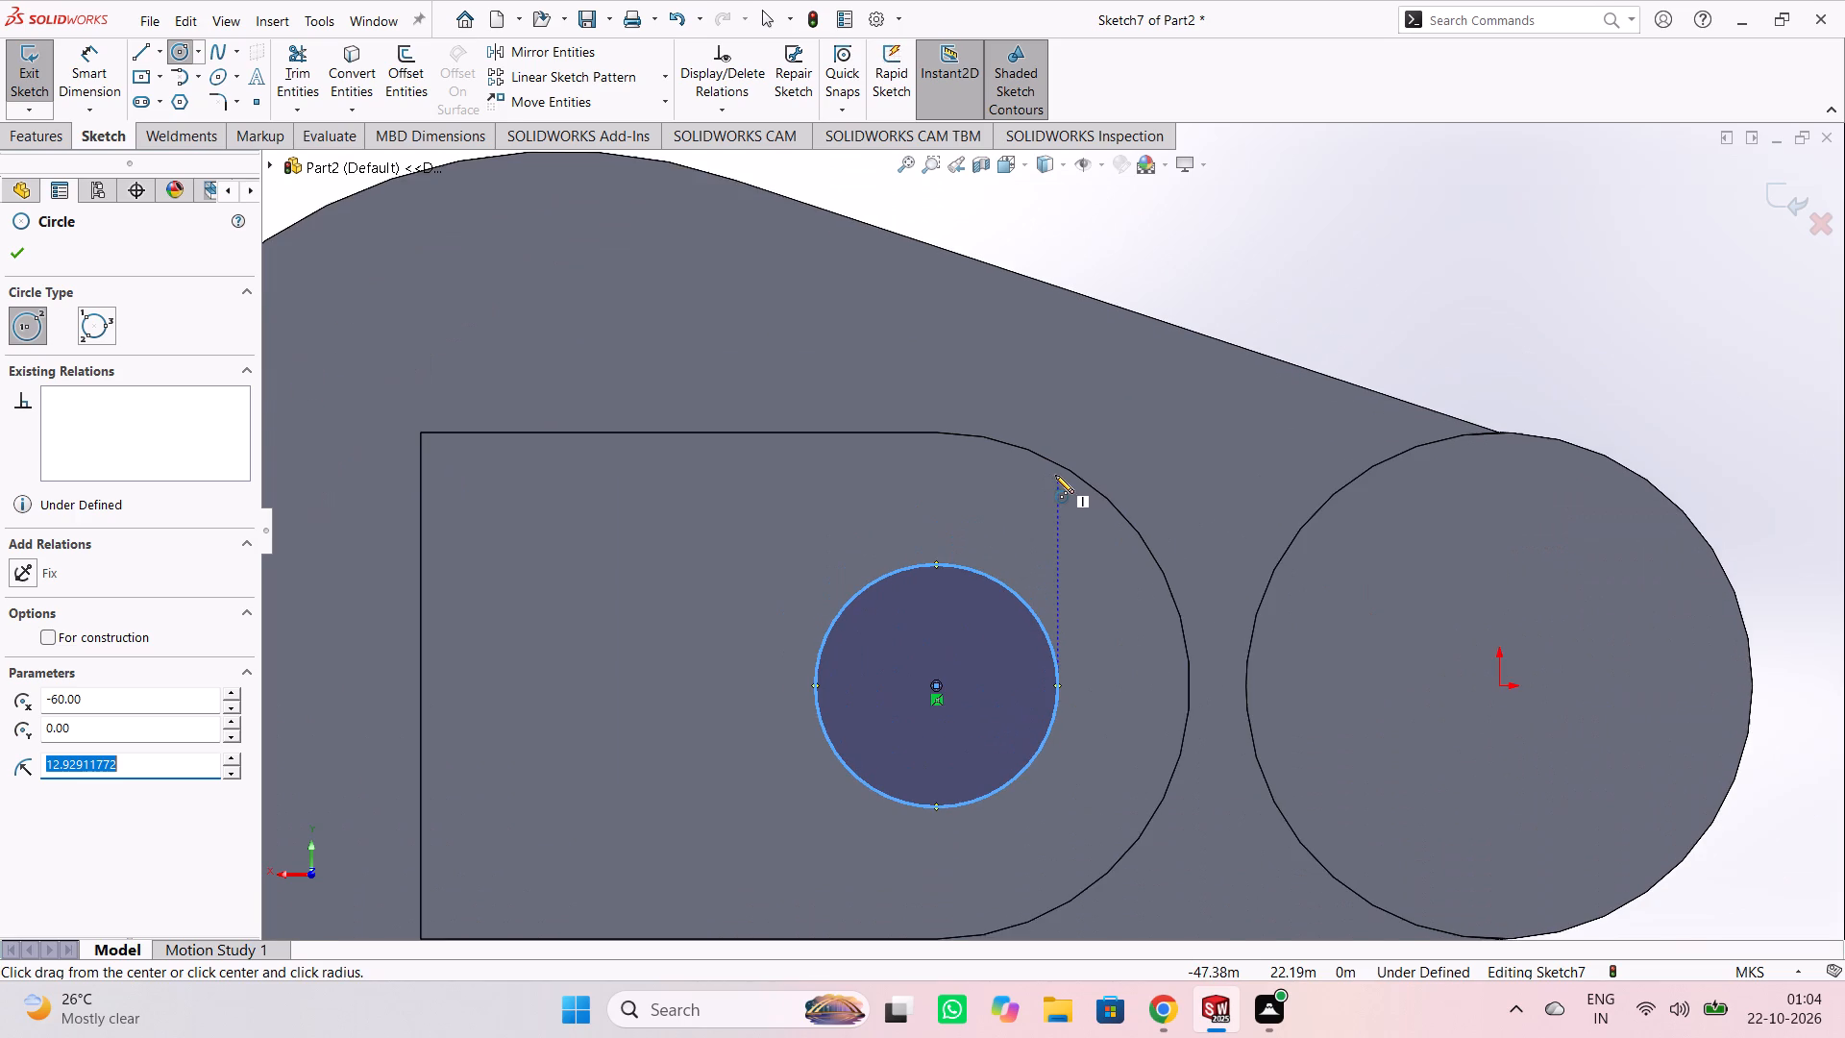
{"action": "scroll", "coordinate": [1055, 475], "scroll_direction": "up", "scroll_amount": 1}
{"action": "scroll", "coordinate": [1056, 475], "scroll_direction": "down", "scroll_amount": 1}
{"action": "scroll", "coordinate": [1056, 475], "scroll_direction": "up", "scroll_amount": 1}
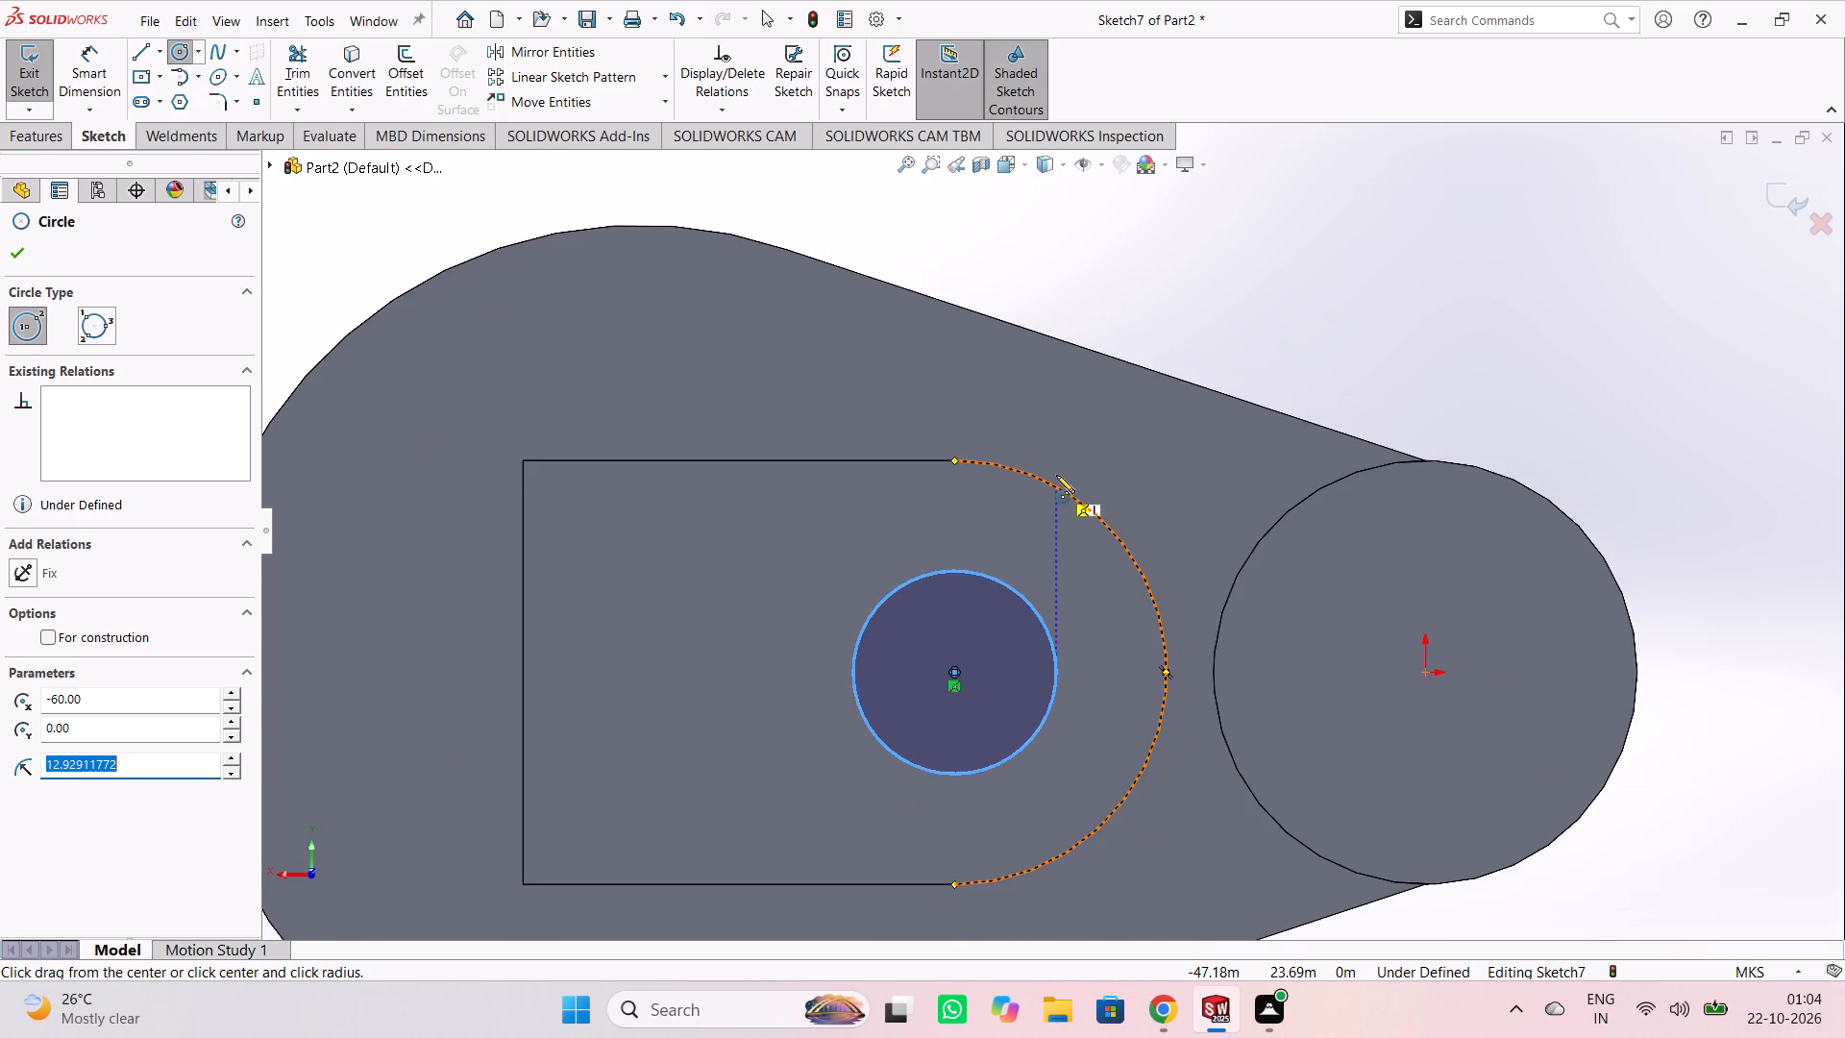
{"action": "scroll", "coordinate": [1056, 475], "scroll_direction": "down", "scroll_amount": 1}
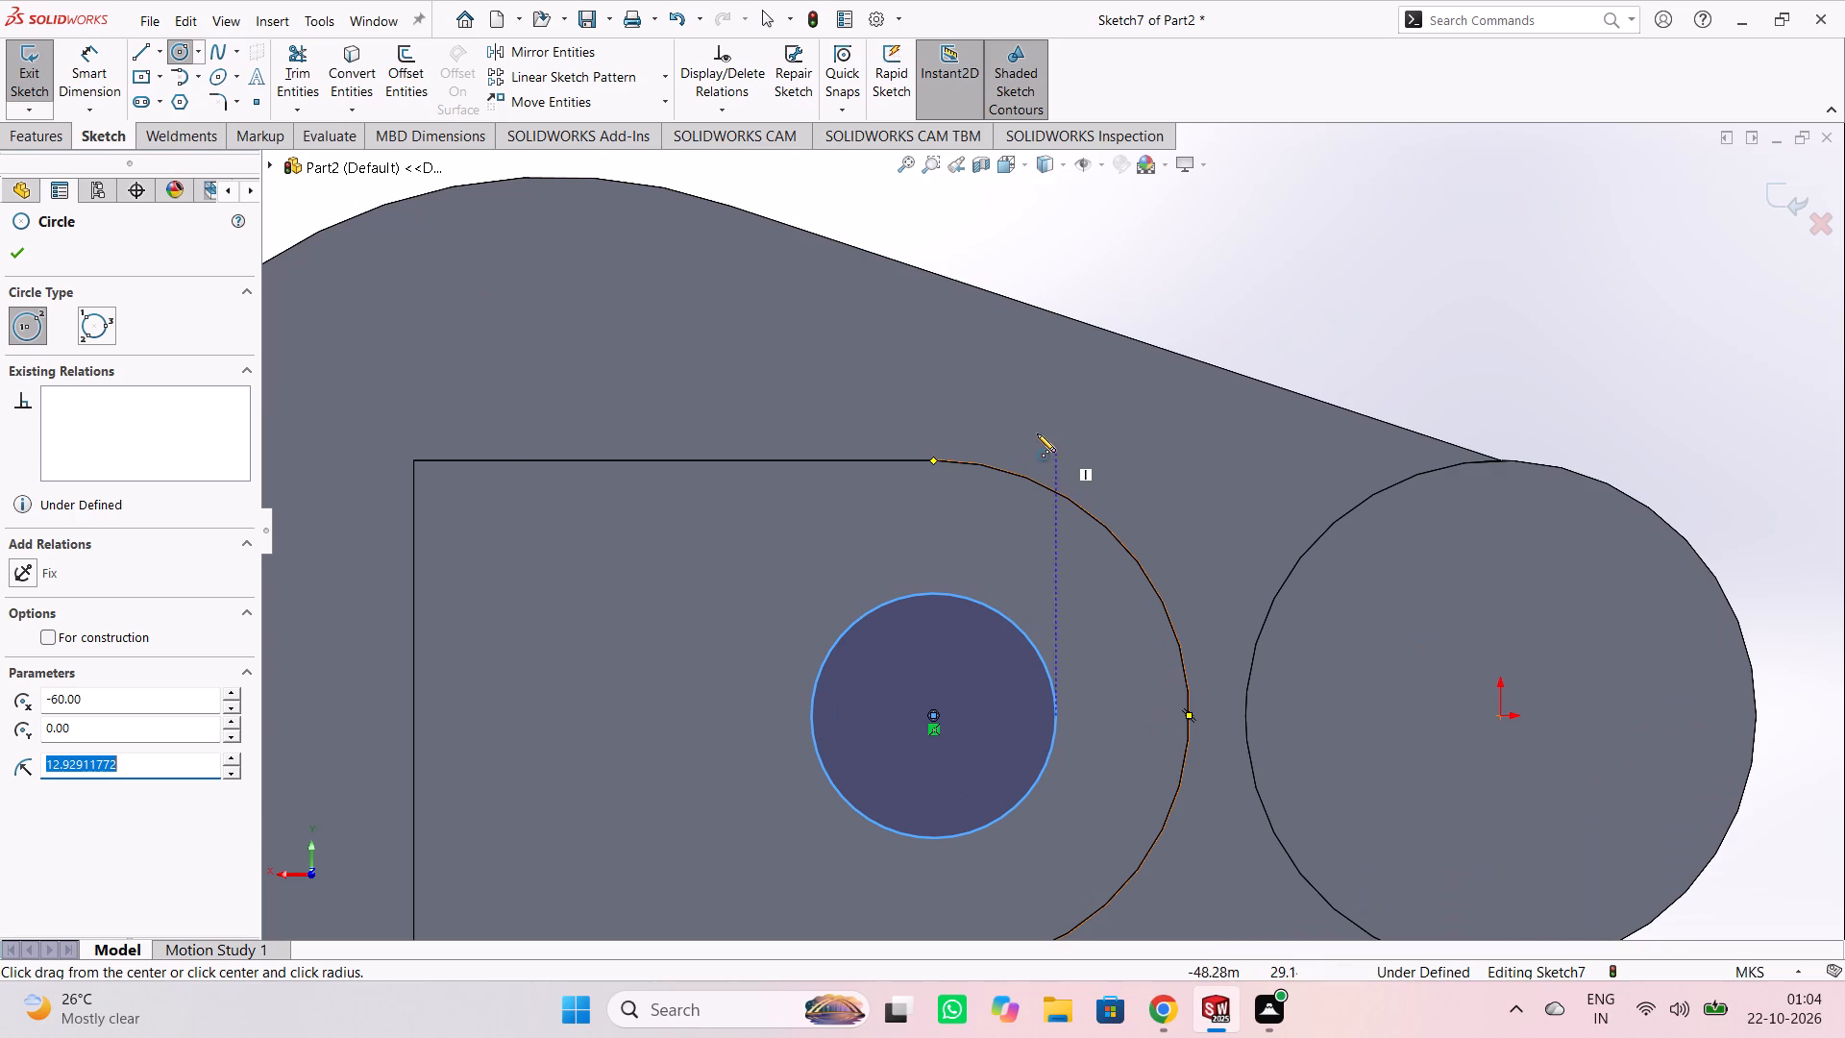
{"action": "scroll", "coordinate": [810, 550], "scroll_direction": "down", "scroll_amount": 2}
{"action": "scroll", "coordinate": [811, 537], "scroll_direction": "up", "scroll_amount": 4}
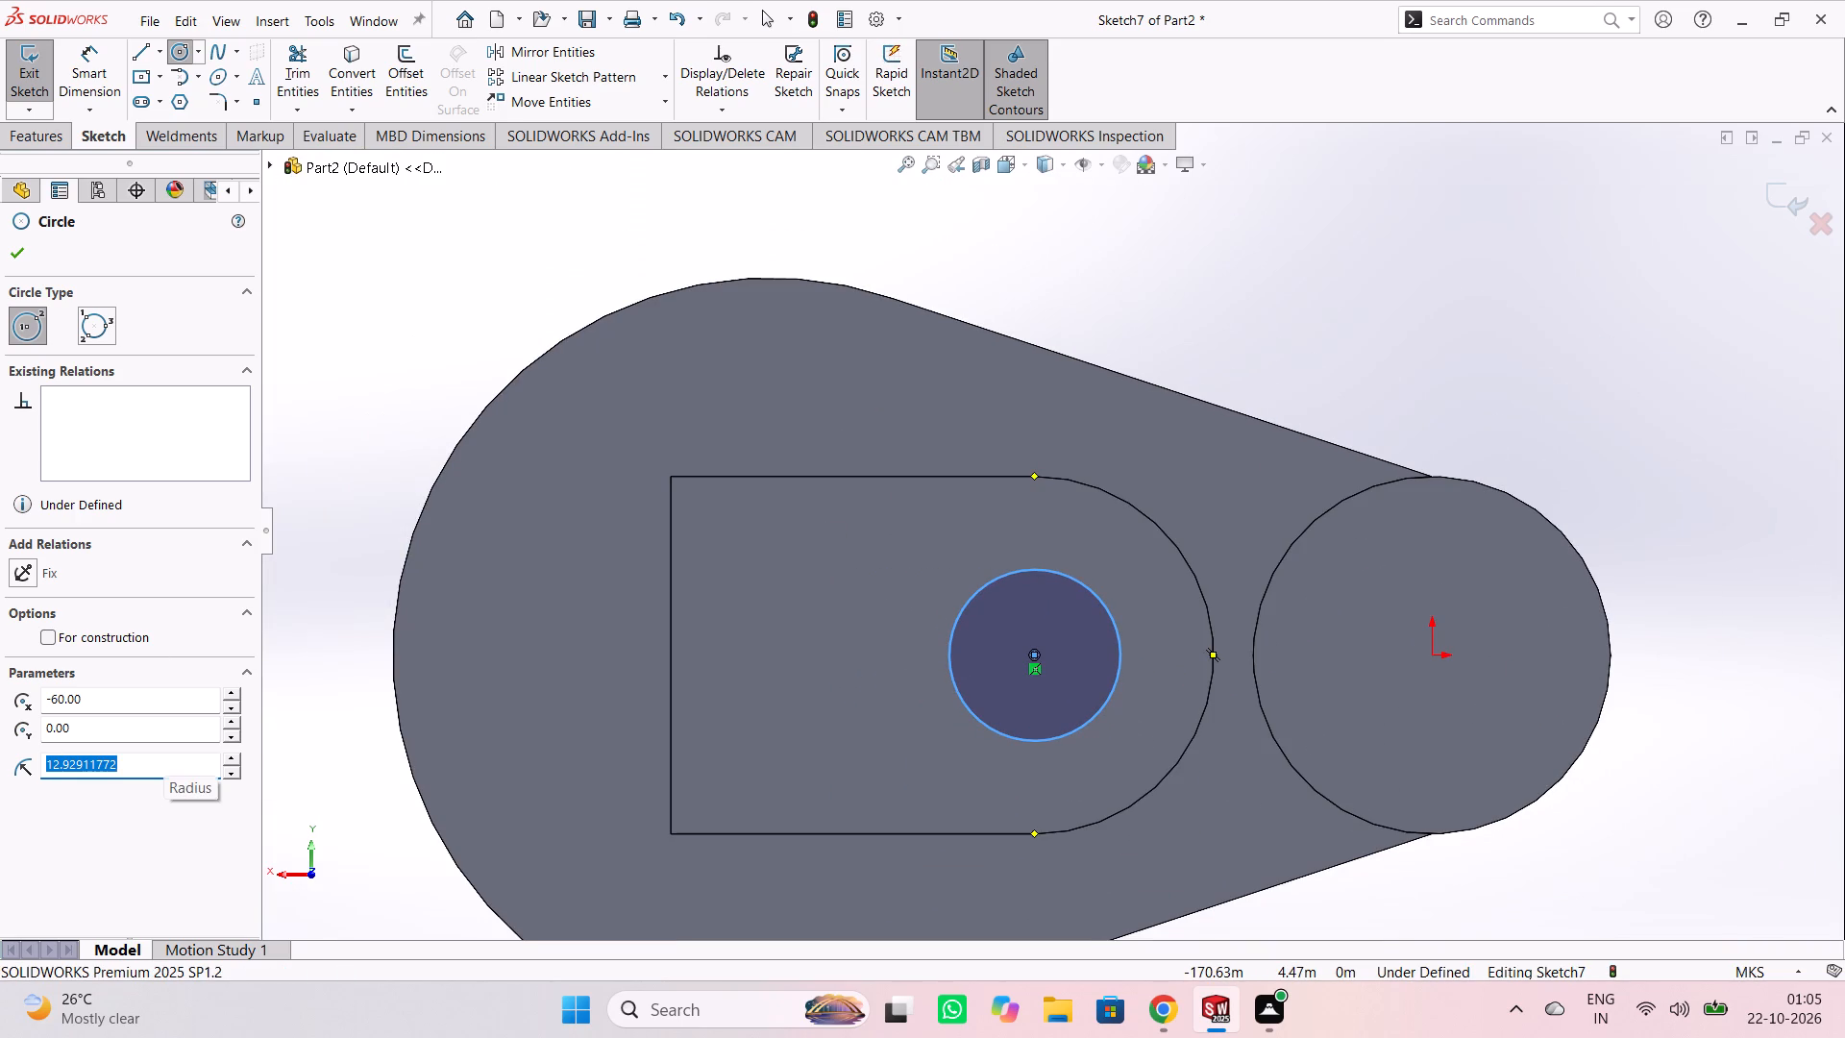
Set the circle's radius to 13.5 m.
{"action": "type", "text": "13.5"}
{"action": "key", "text": "Return"}
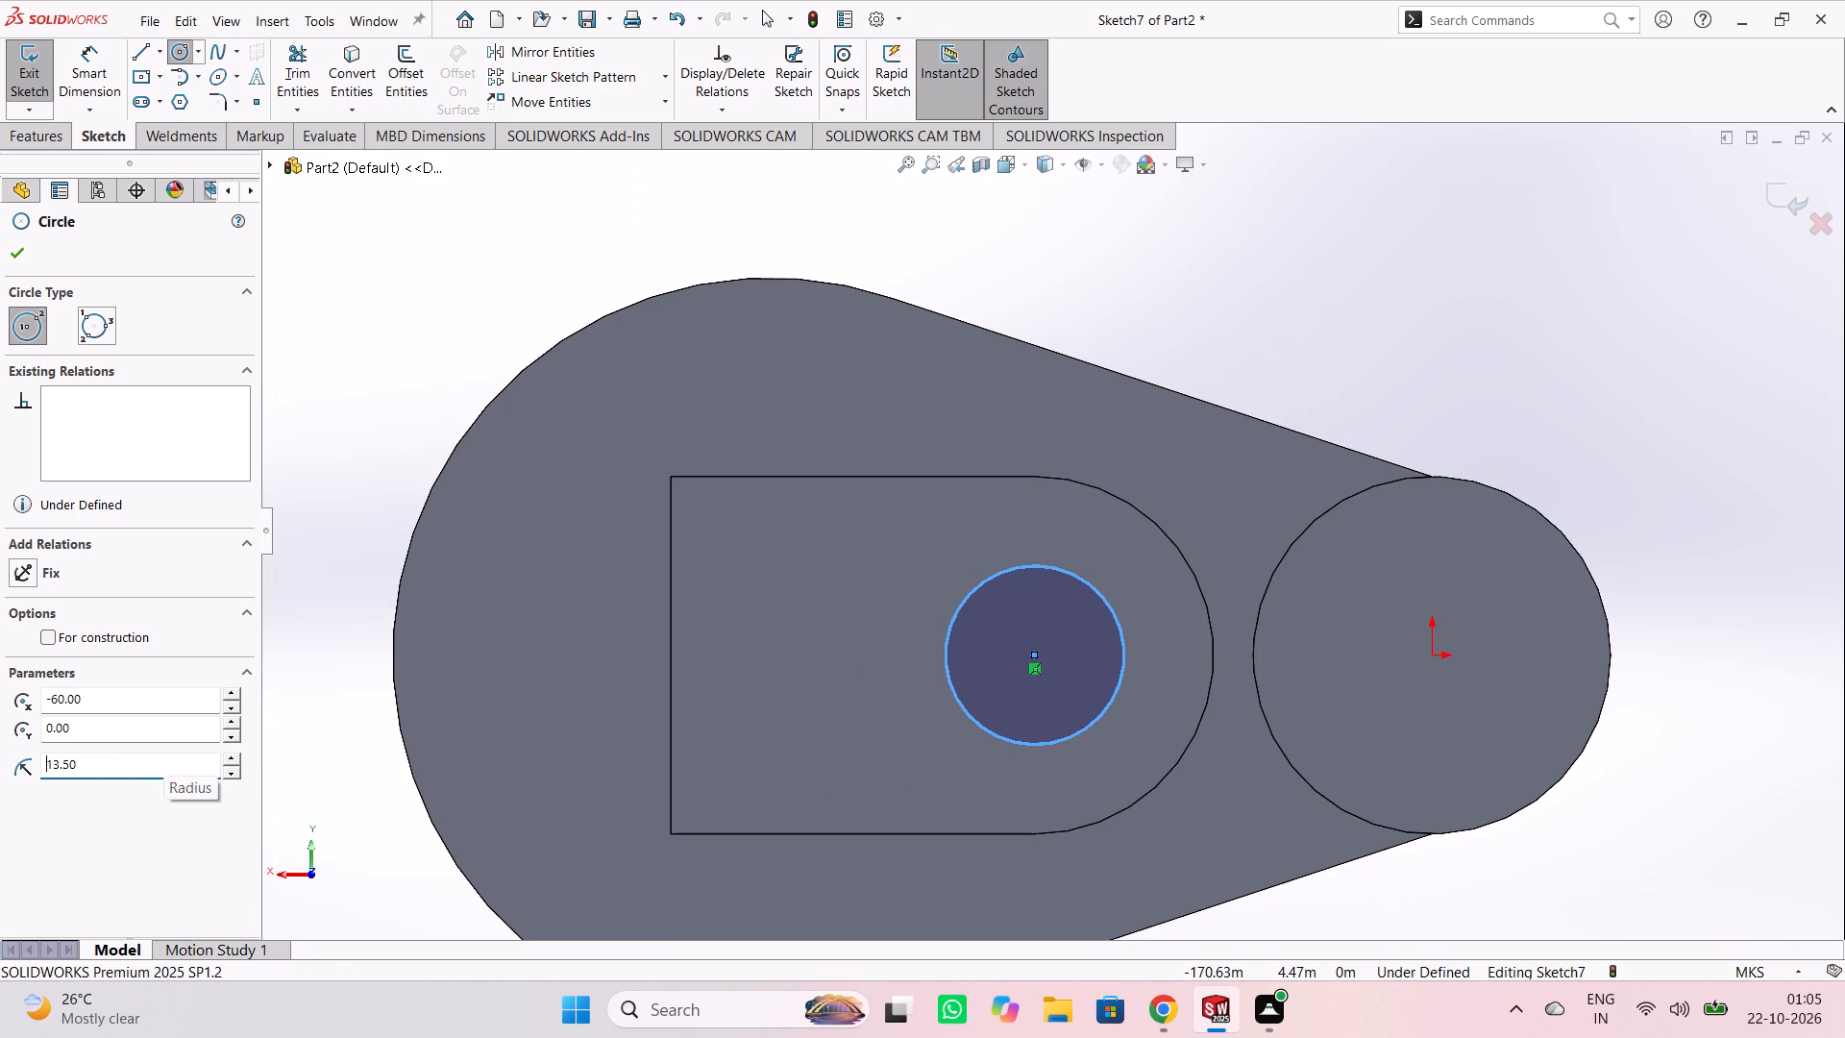
{"action": "left_click", "coordinate": [20, 256]}
{"action": "left_click", "coordinate": [339, 279]}
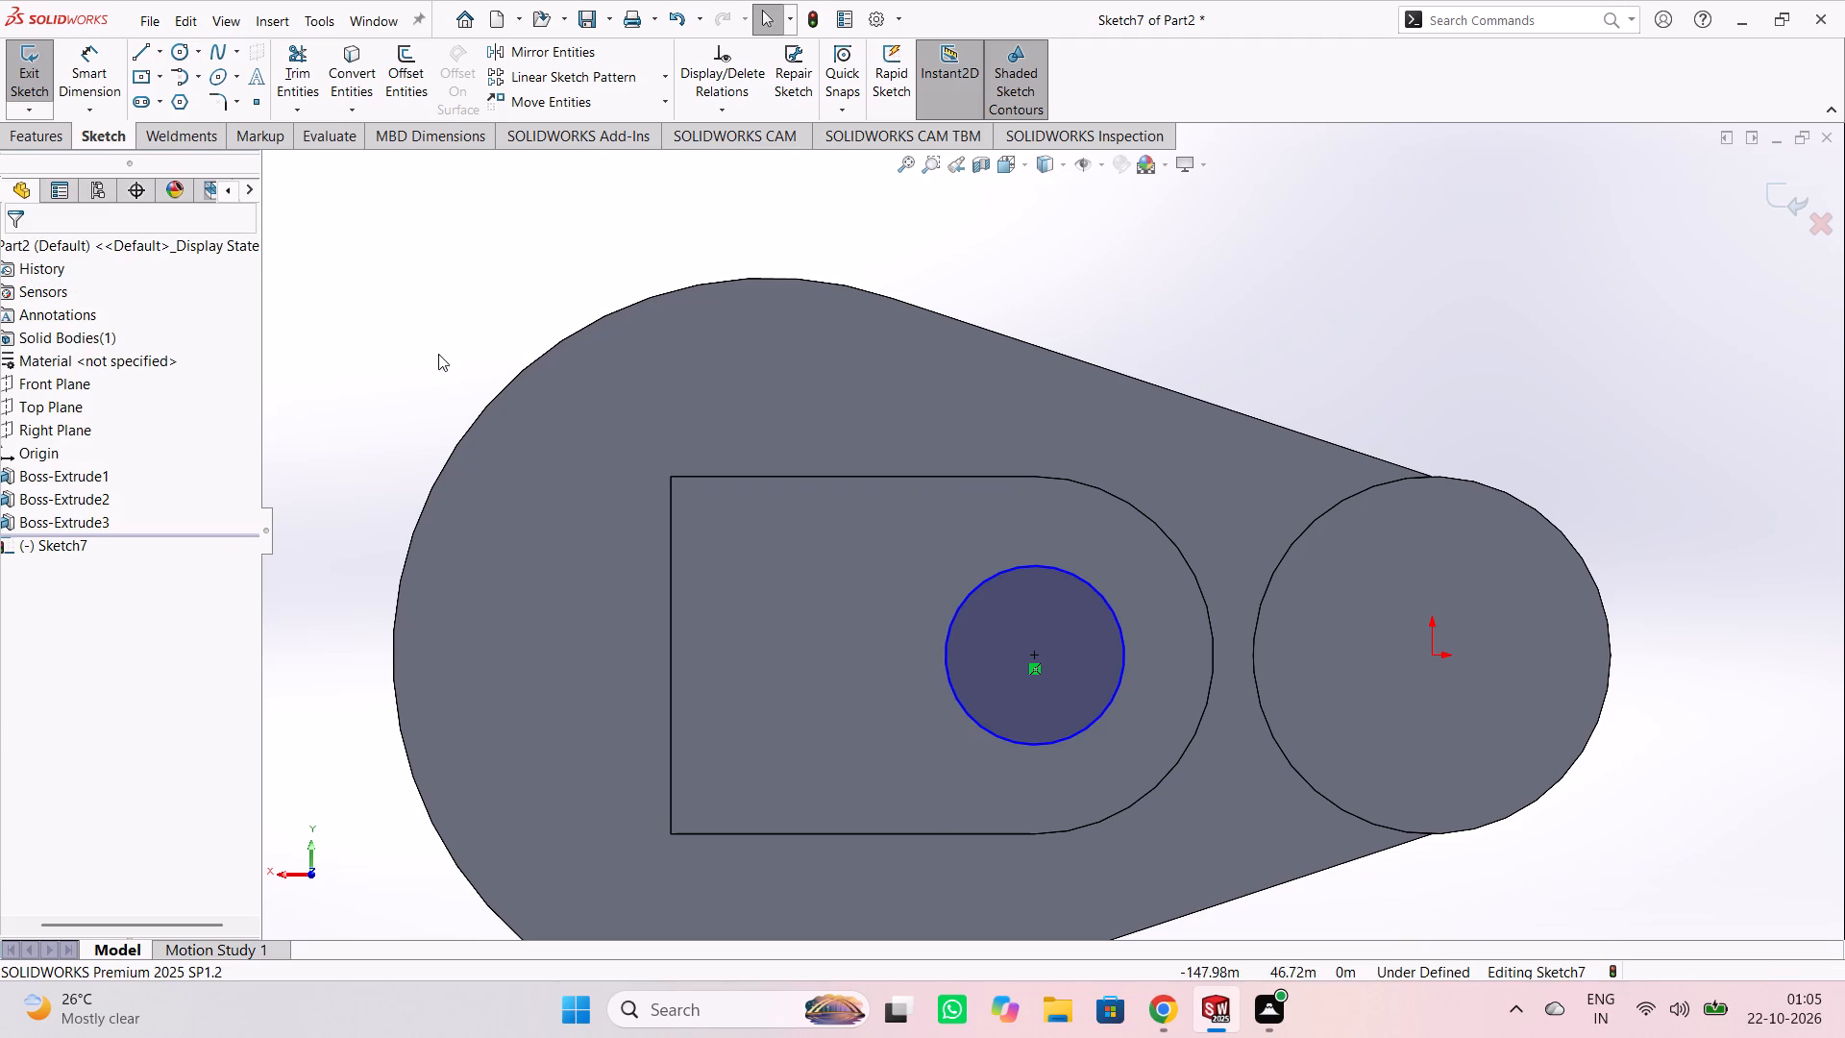
Cut the 13.5 m radius circle through all from the D-shaped boss's end face.
{"action": "middle_click_drag", "start_coordinate": [424, 381], "coordinate": [437, 138]}
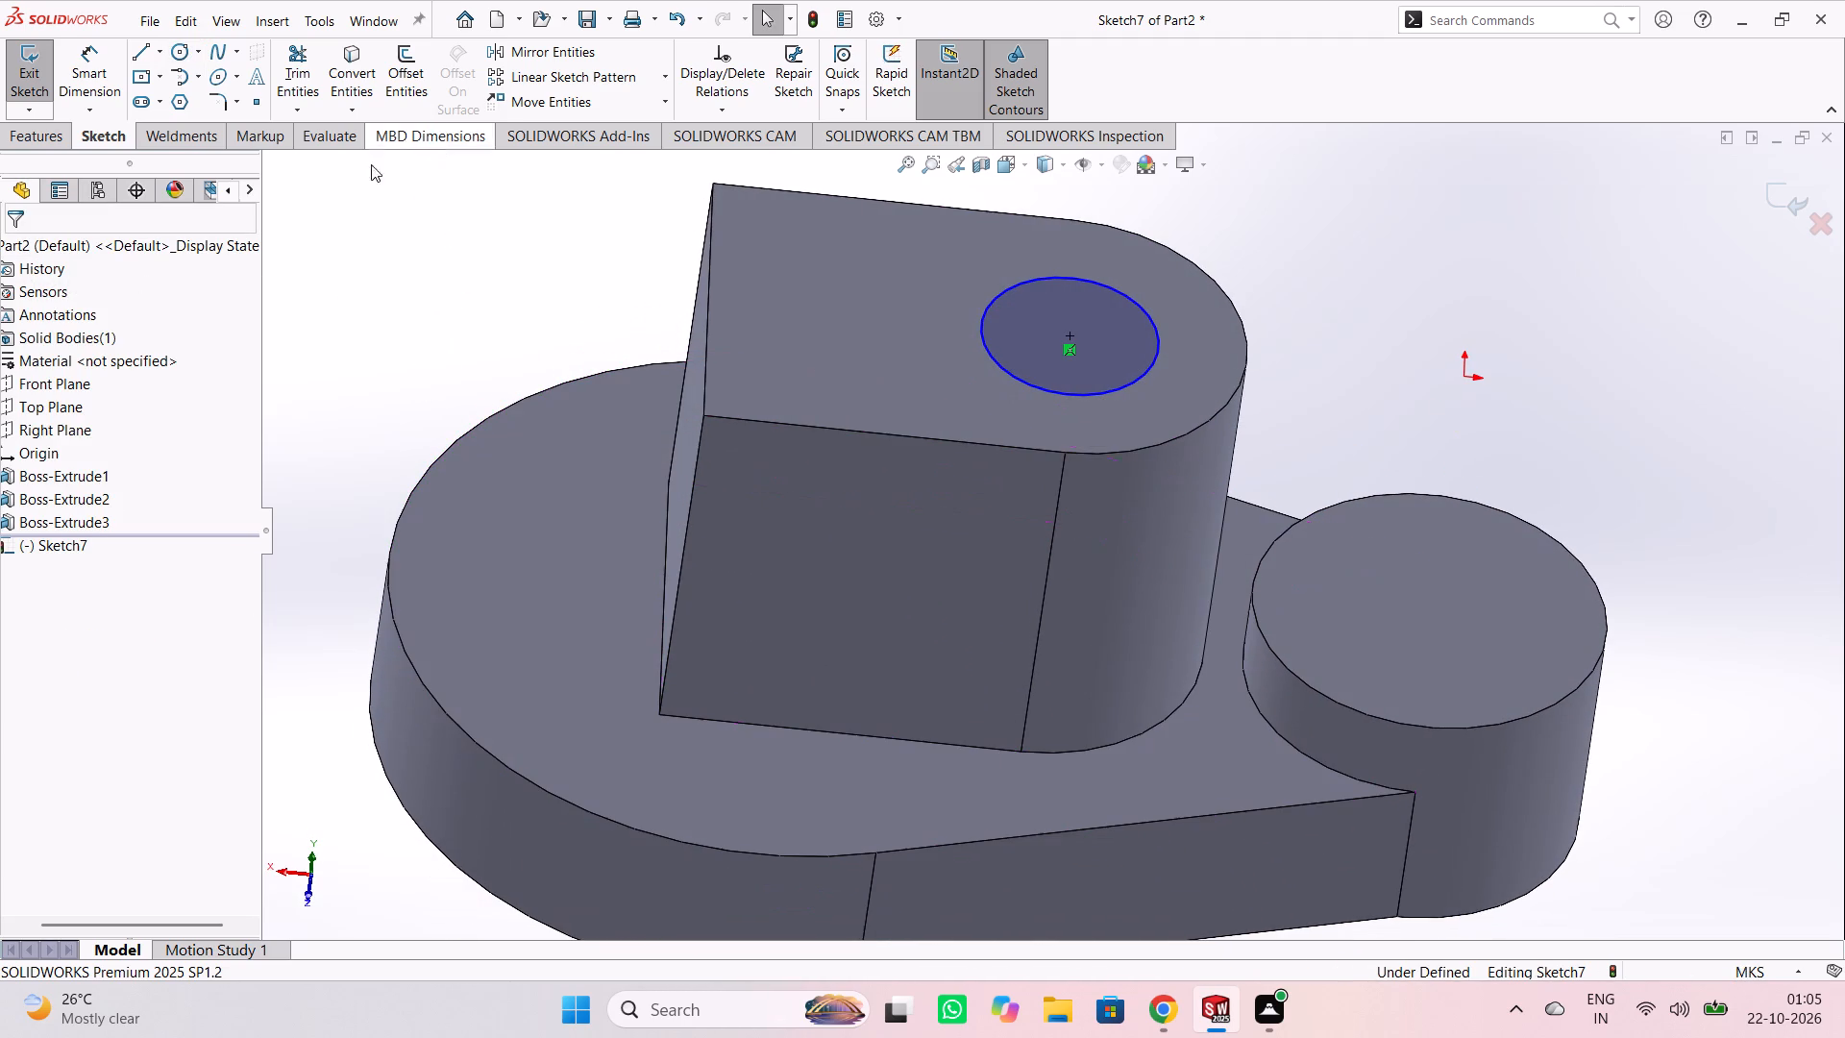
{"action": "left_click", "coordinate": [39, 65]}
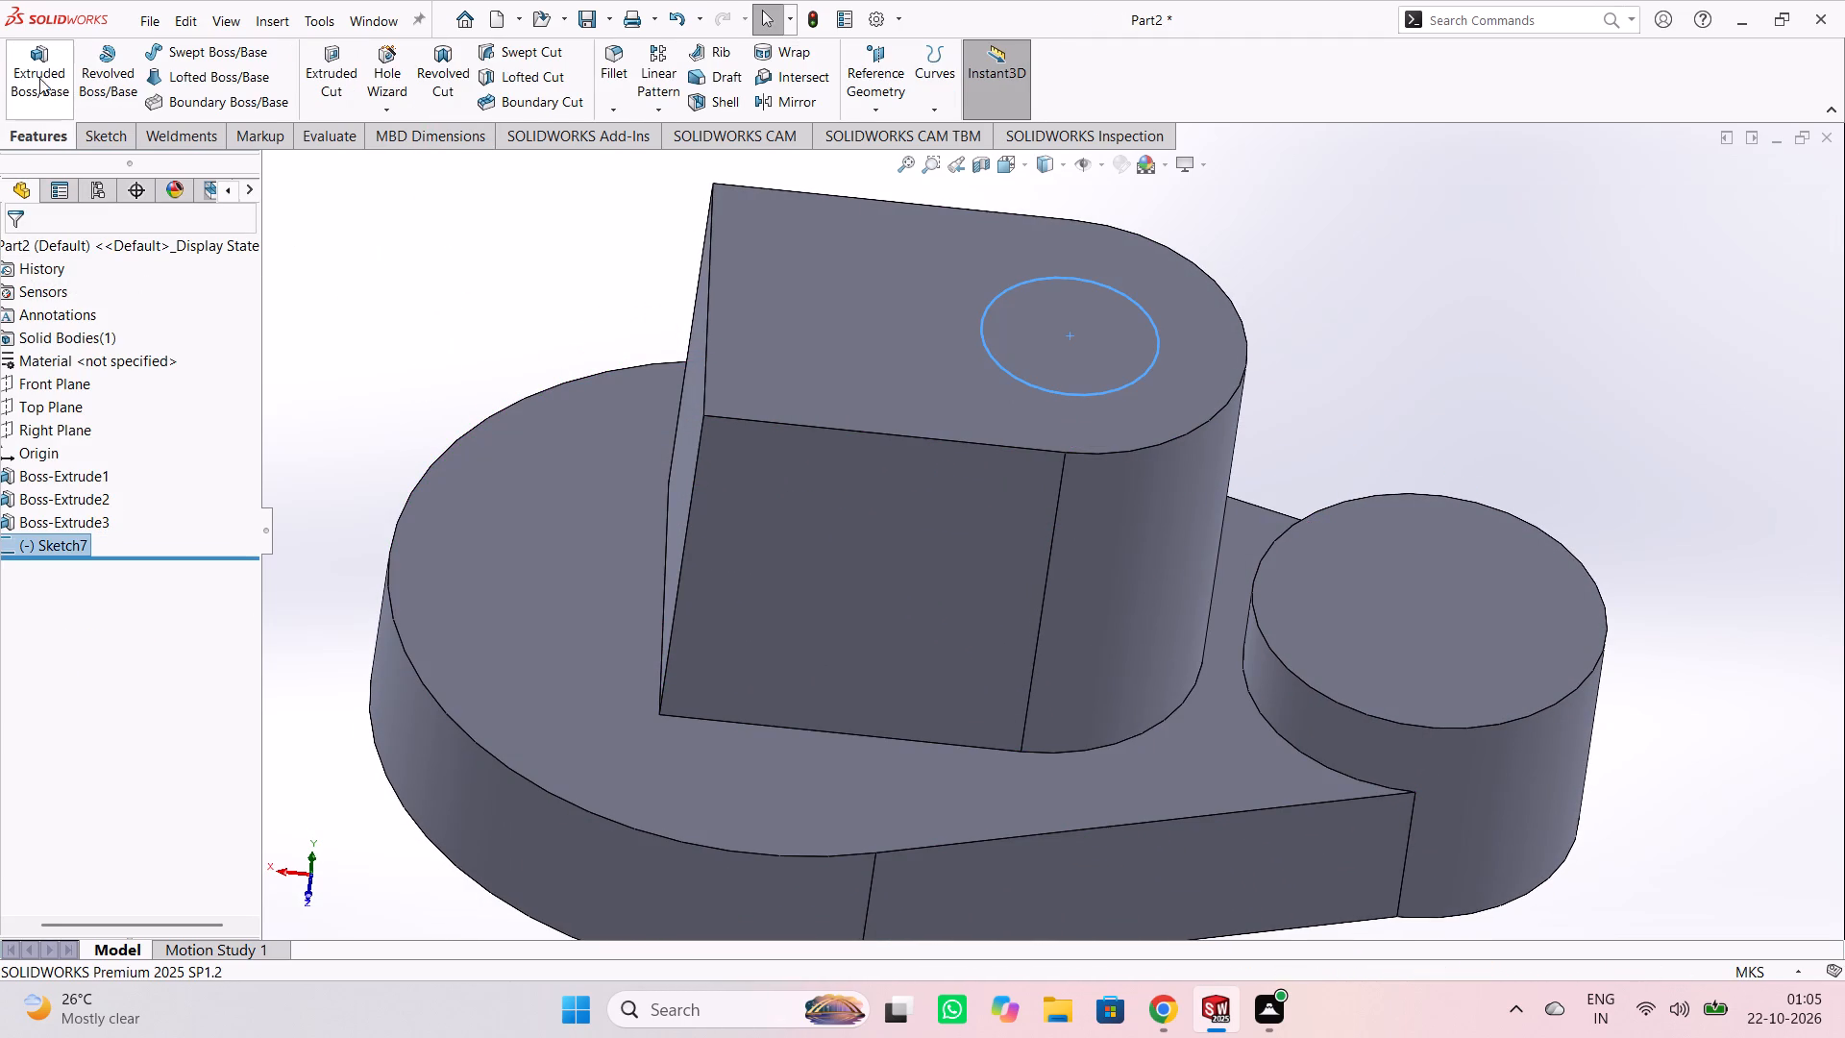
{"action": "left_click", "coordinate": [315, 61]}
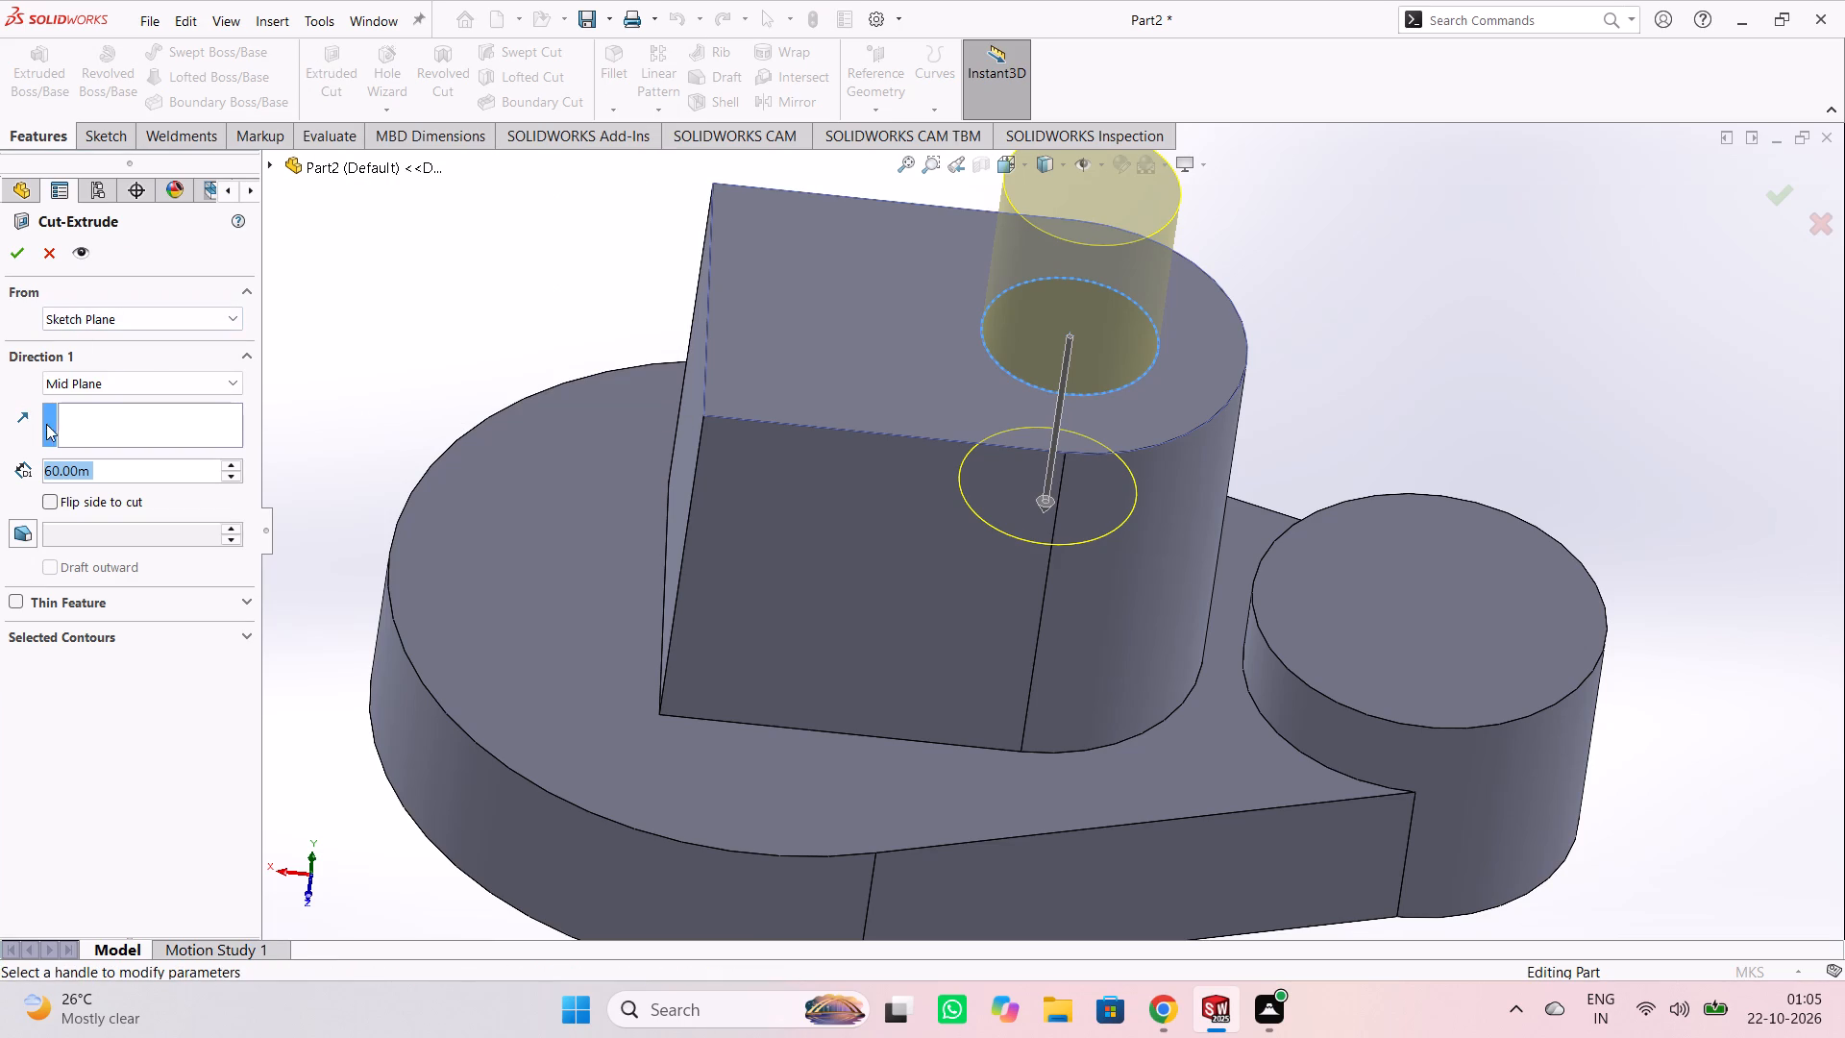
{"action": "left_click", "coordinate": [102, 383]}
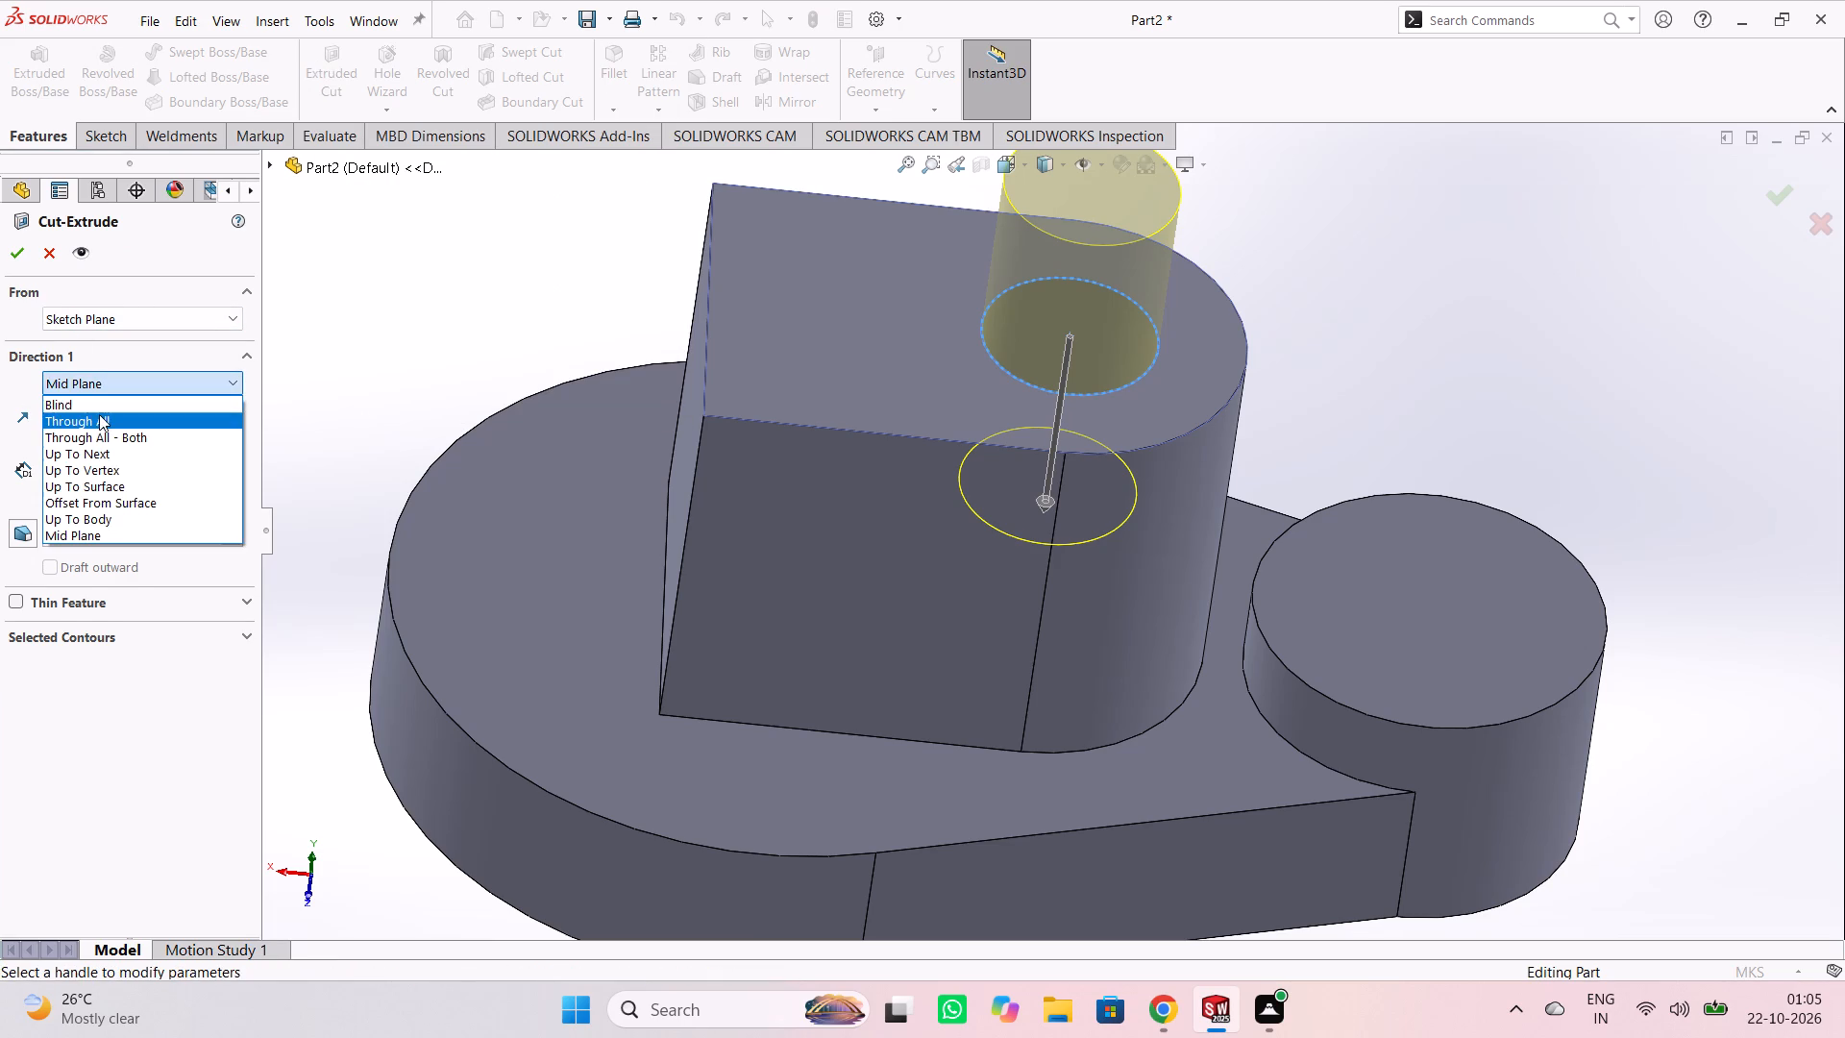
{"action": "left_click", "coordinate": [99, 414]}
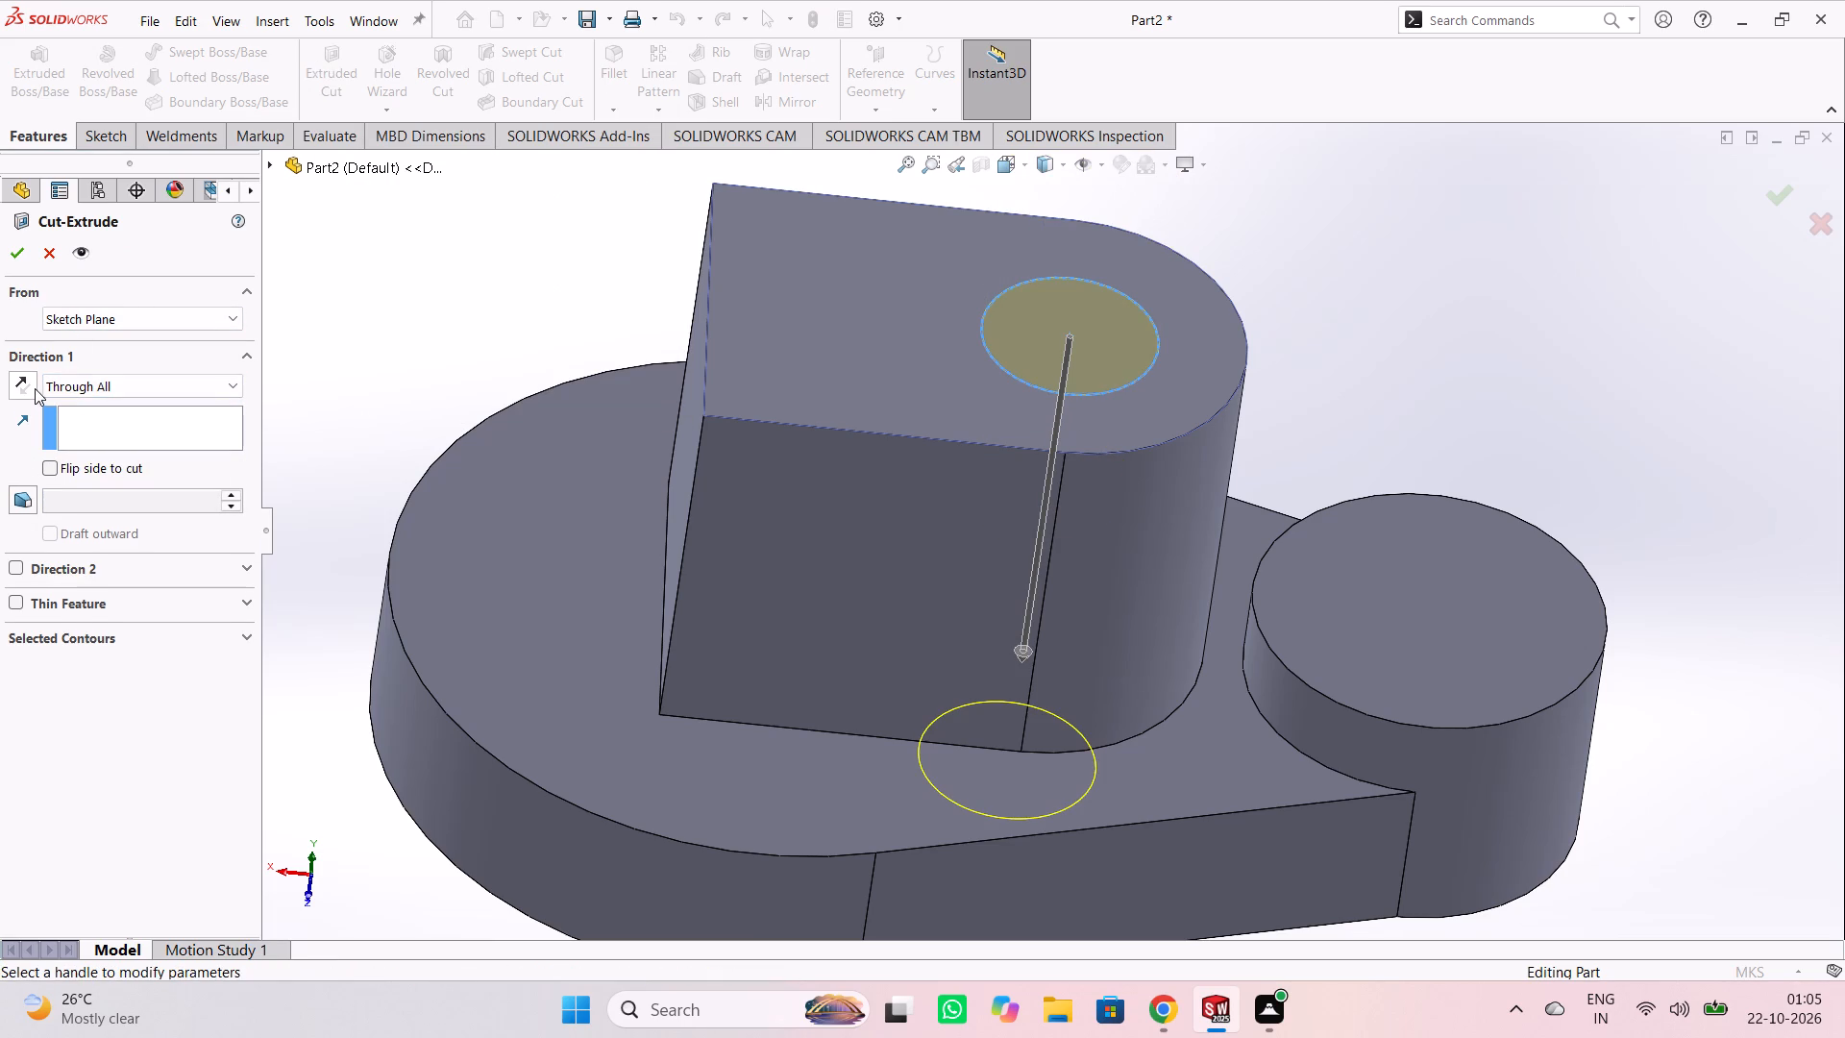
{"action": "left_click", "coordinate": [27, 253]}
{"action": "left_click", "coordinate": [325, 261]}
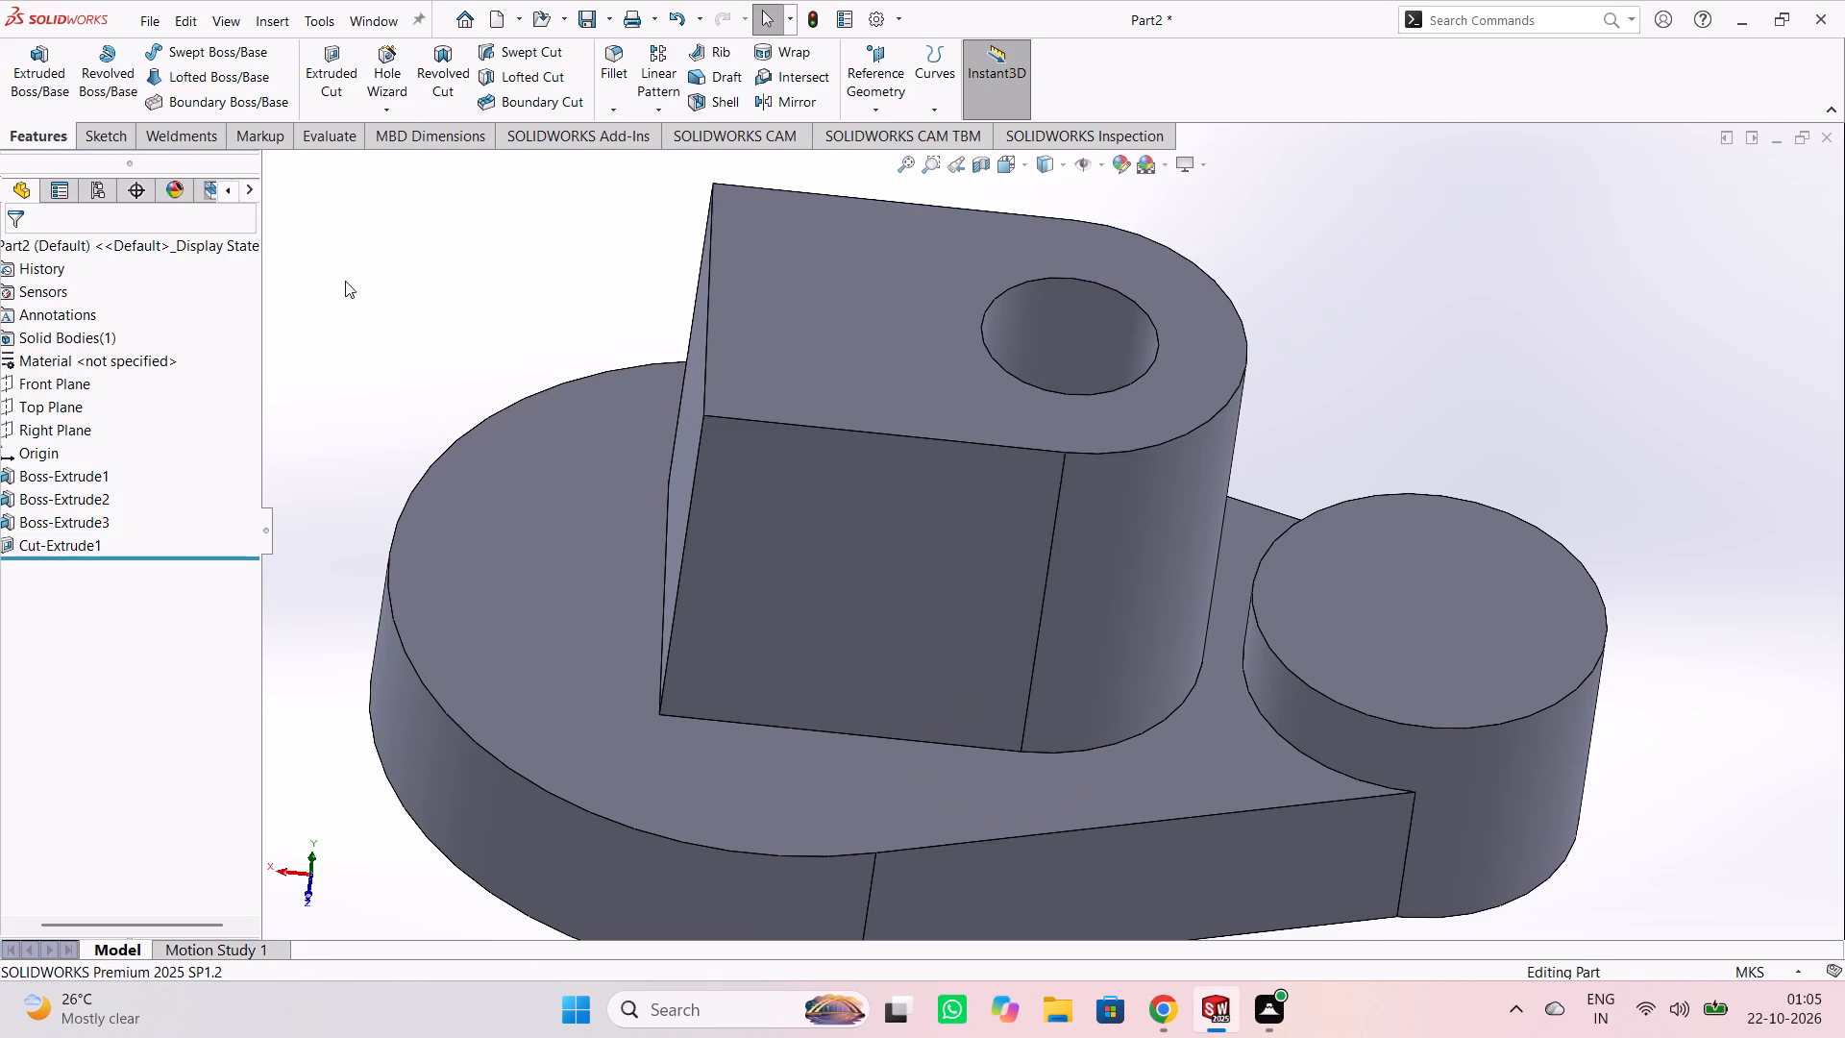
Sketch a circle of about 11.8 m radius on the cylindrical boss's end face, centred on the origin.
{"action": "middle_click_drag", "start_coordinate": [413, 277], "coordinate": [374, 513]}
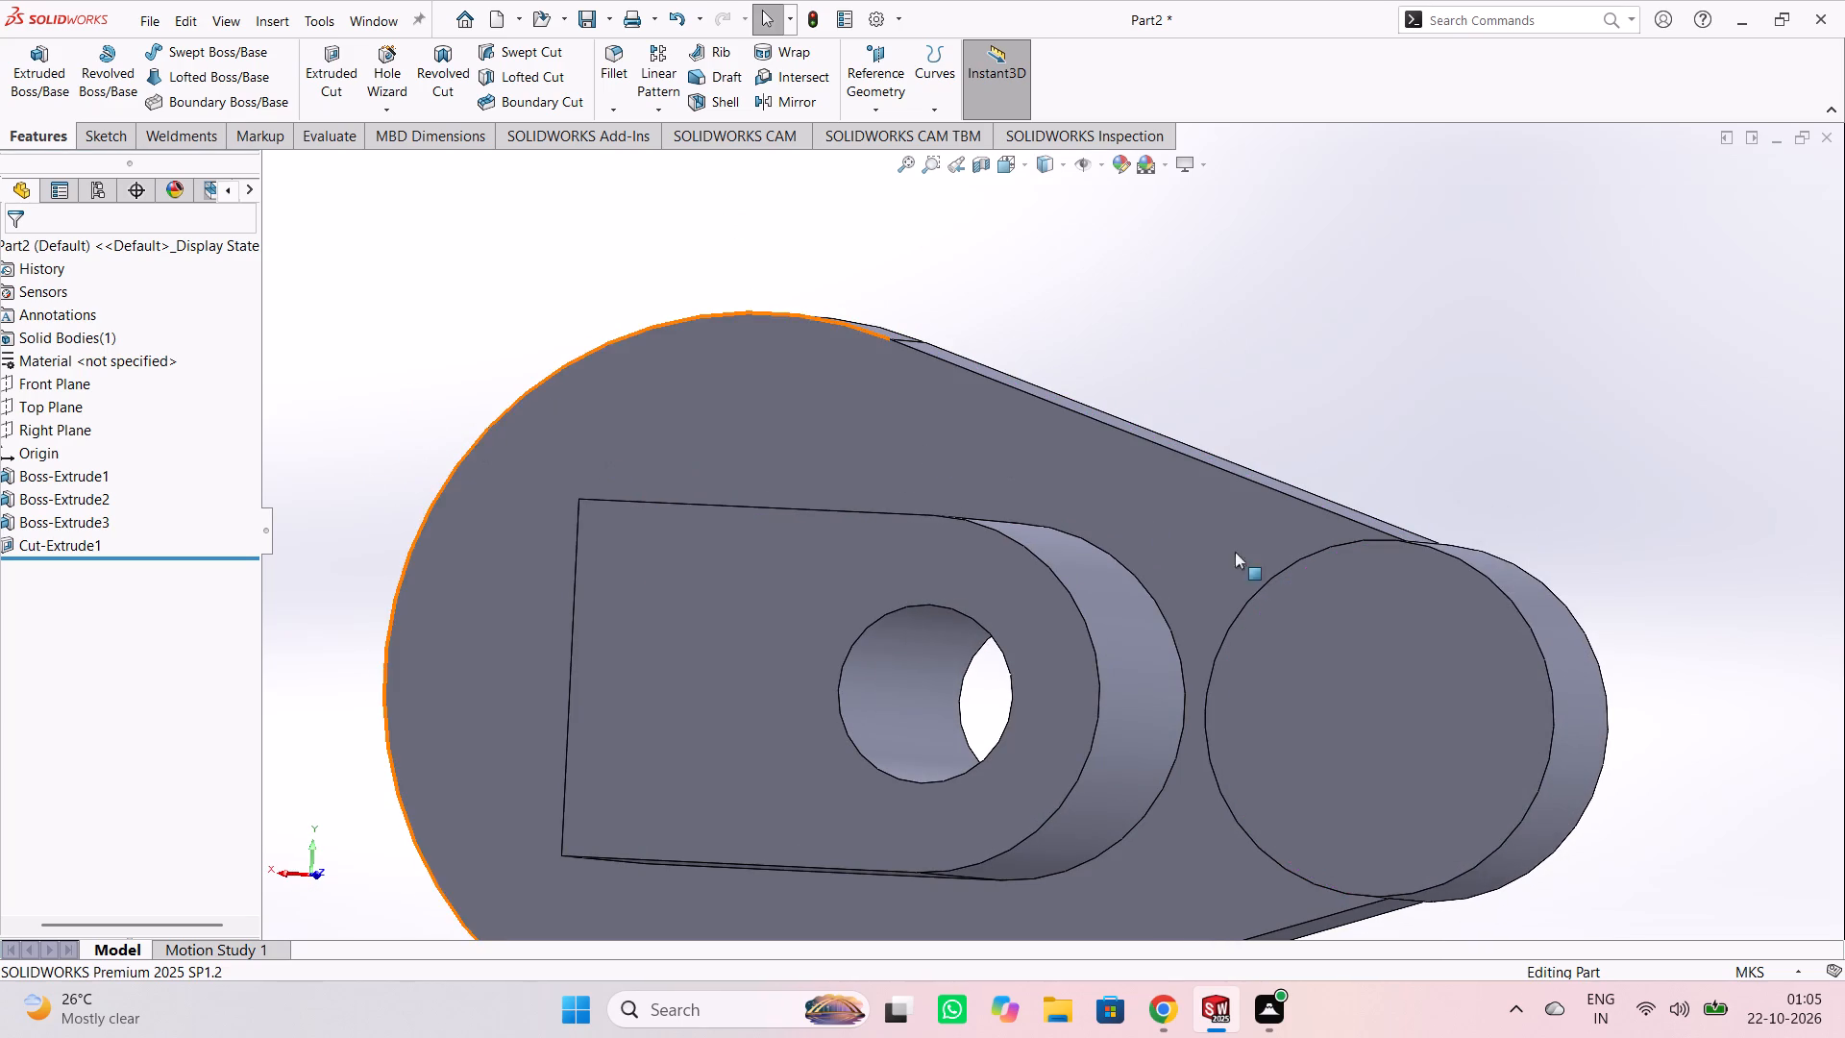
{"action": "left_click", "coordinate": [1388, 699]}
{"action": "left_click", "coordinate": [1467, 645]}
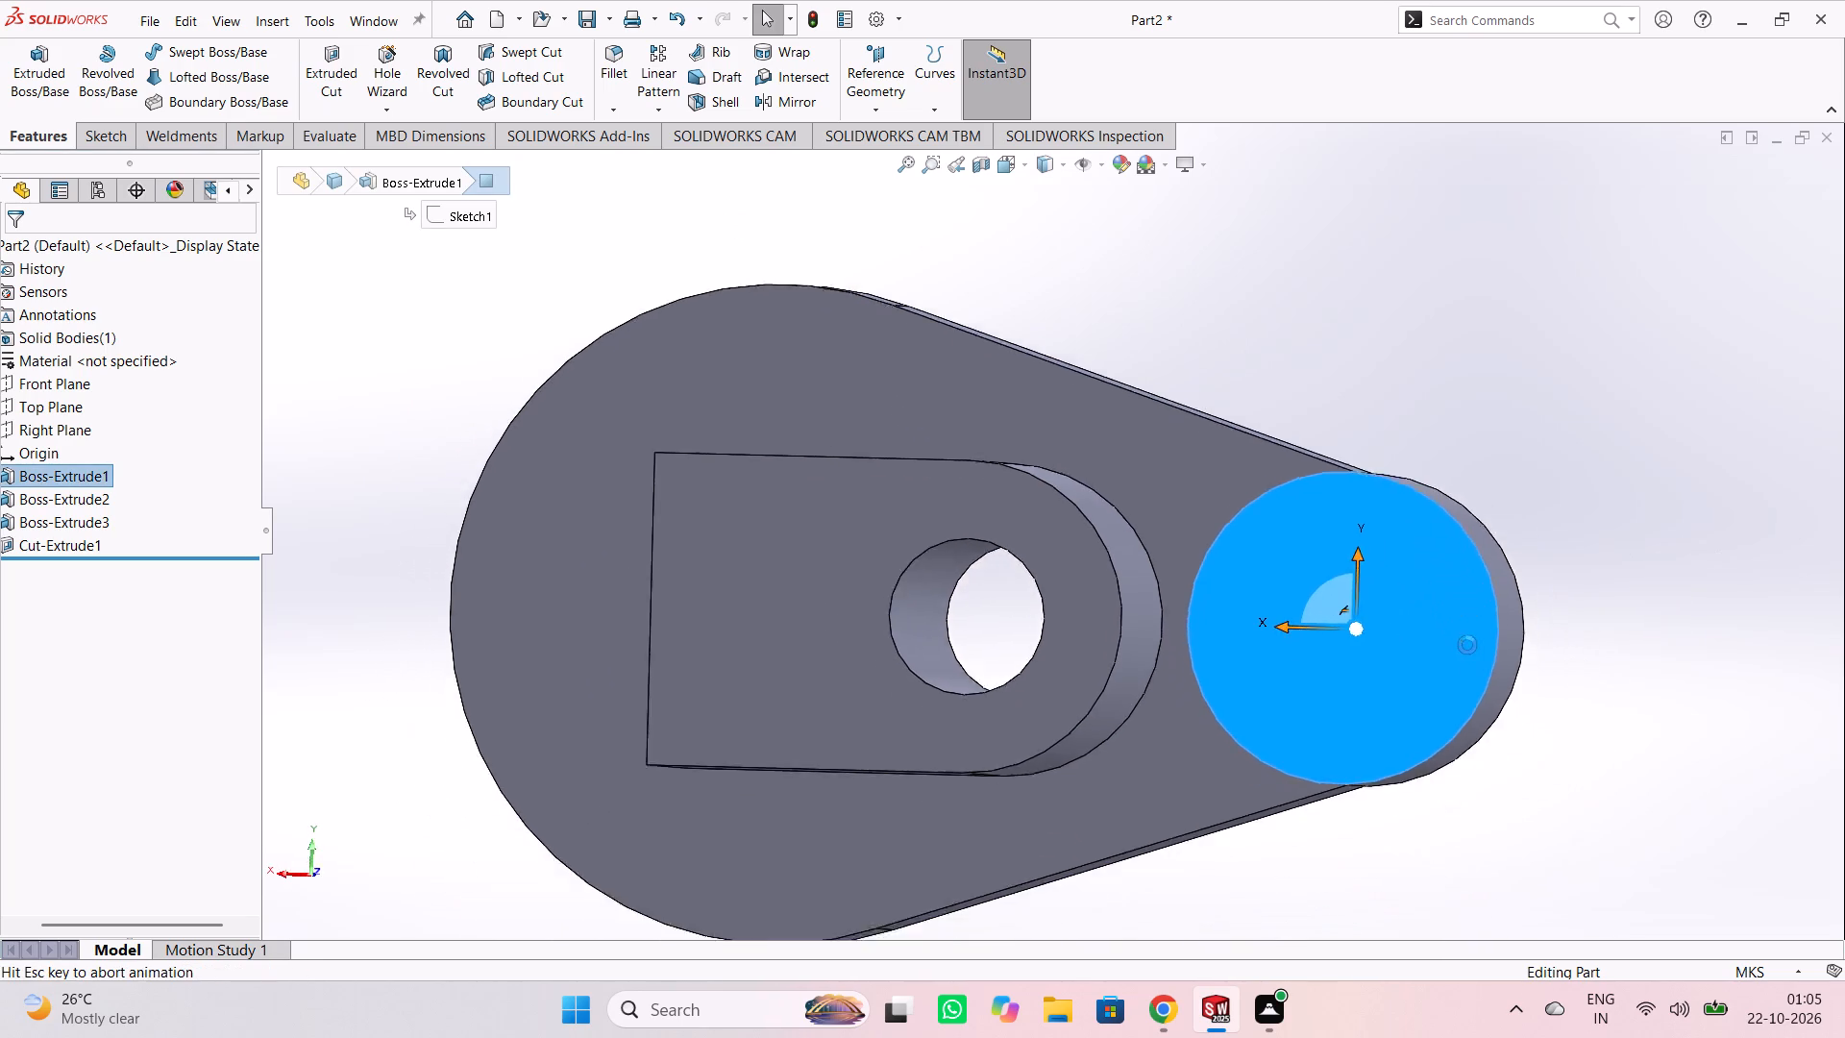
{"action": "left_click", "coordinate": [1566, 688]}
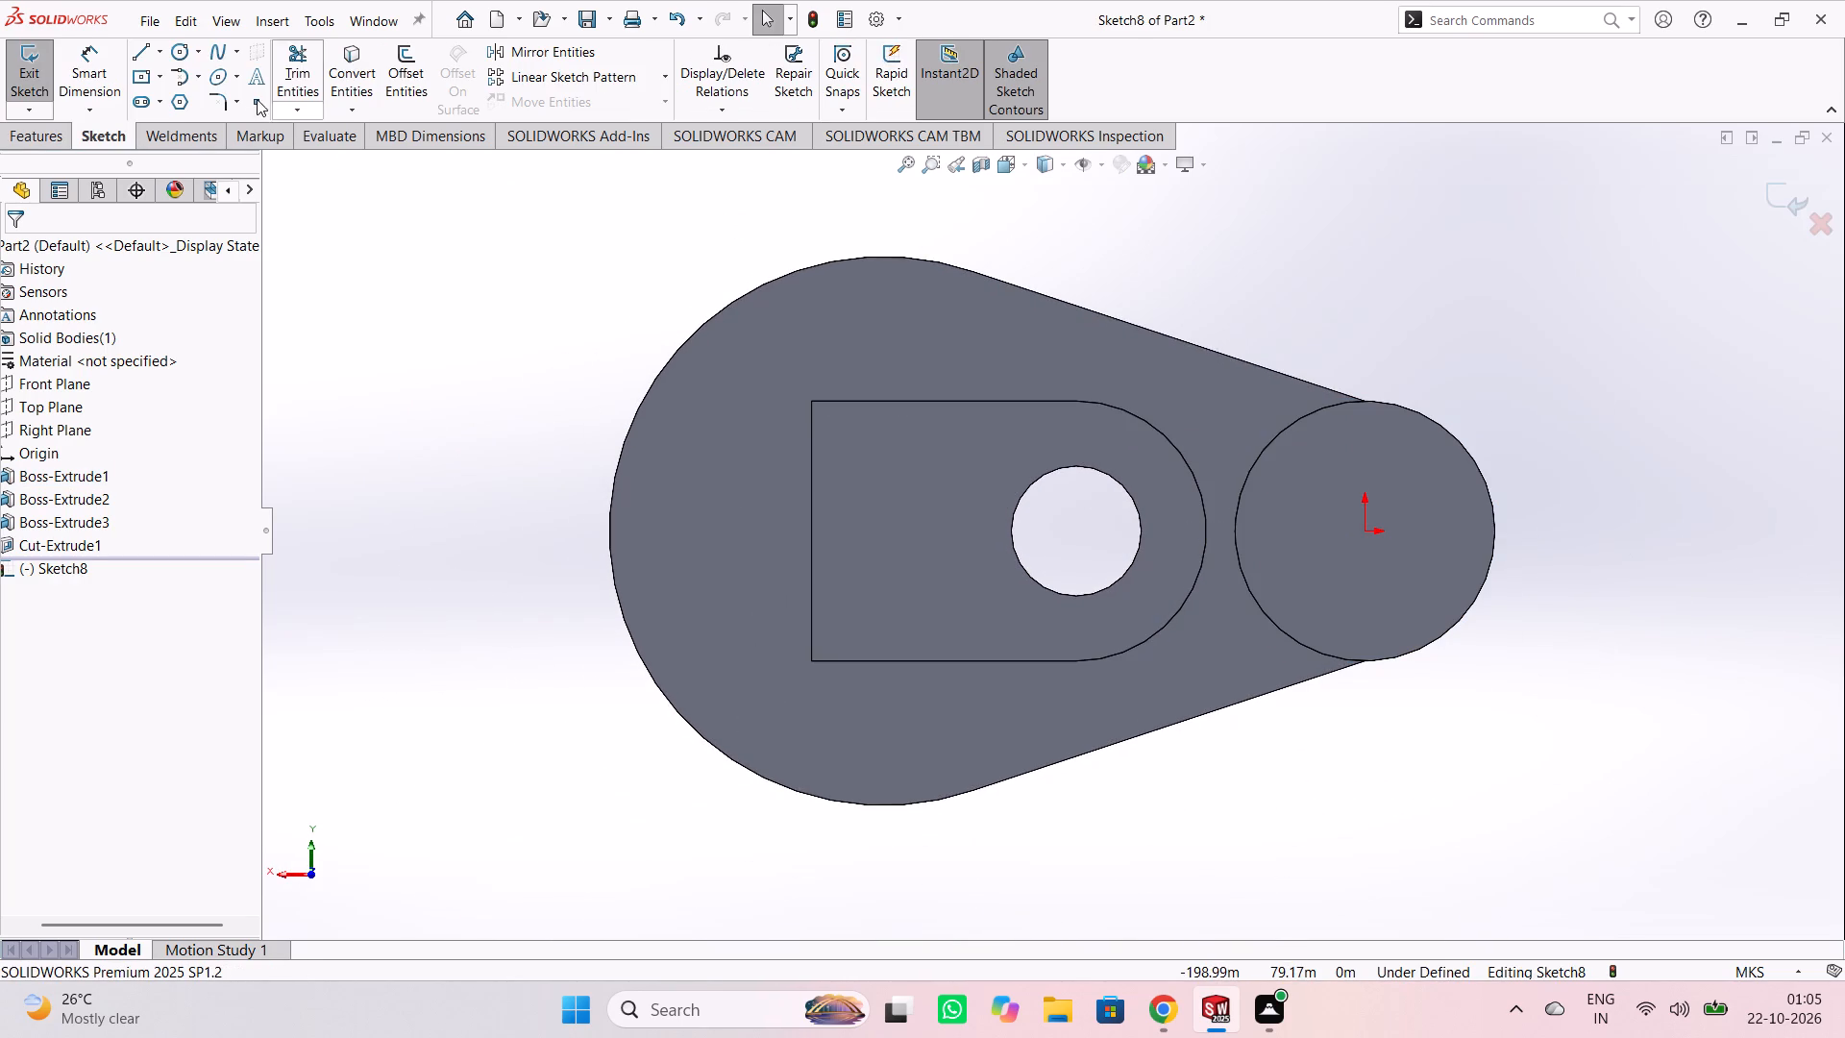
{"action": "left_click", "coordinate": [184, 58]}
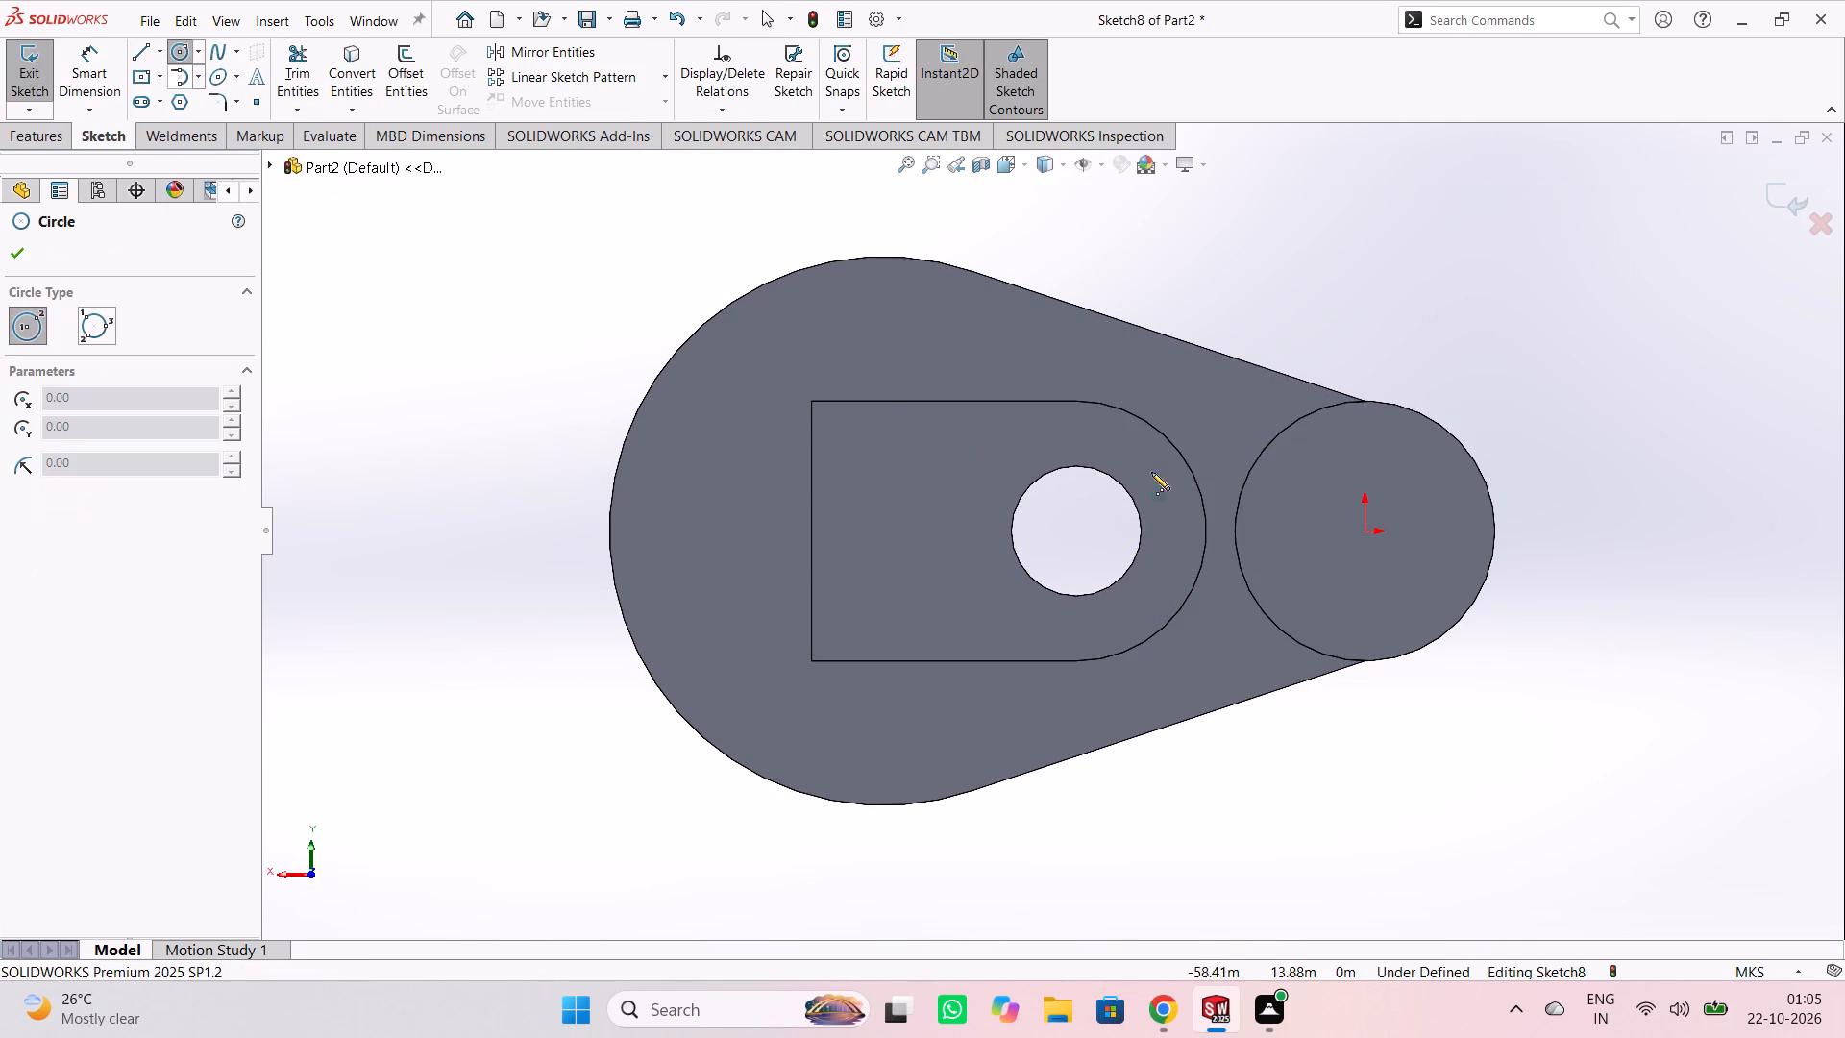
{"action": "left_click", "coordinate": [1362, 532]}
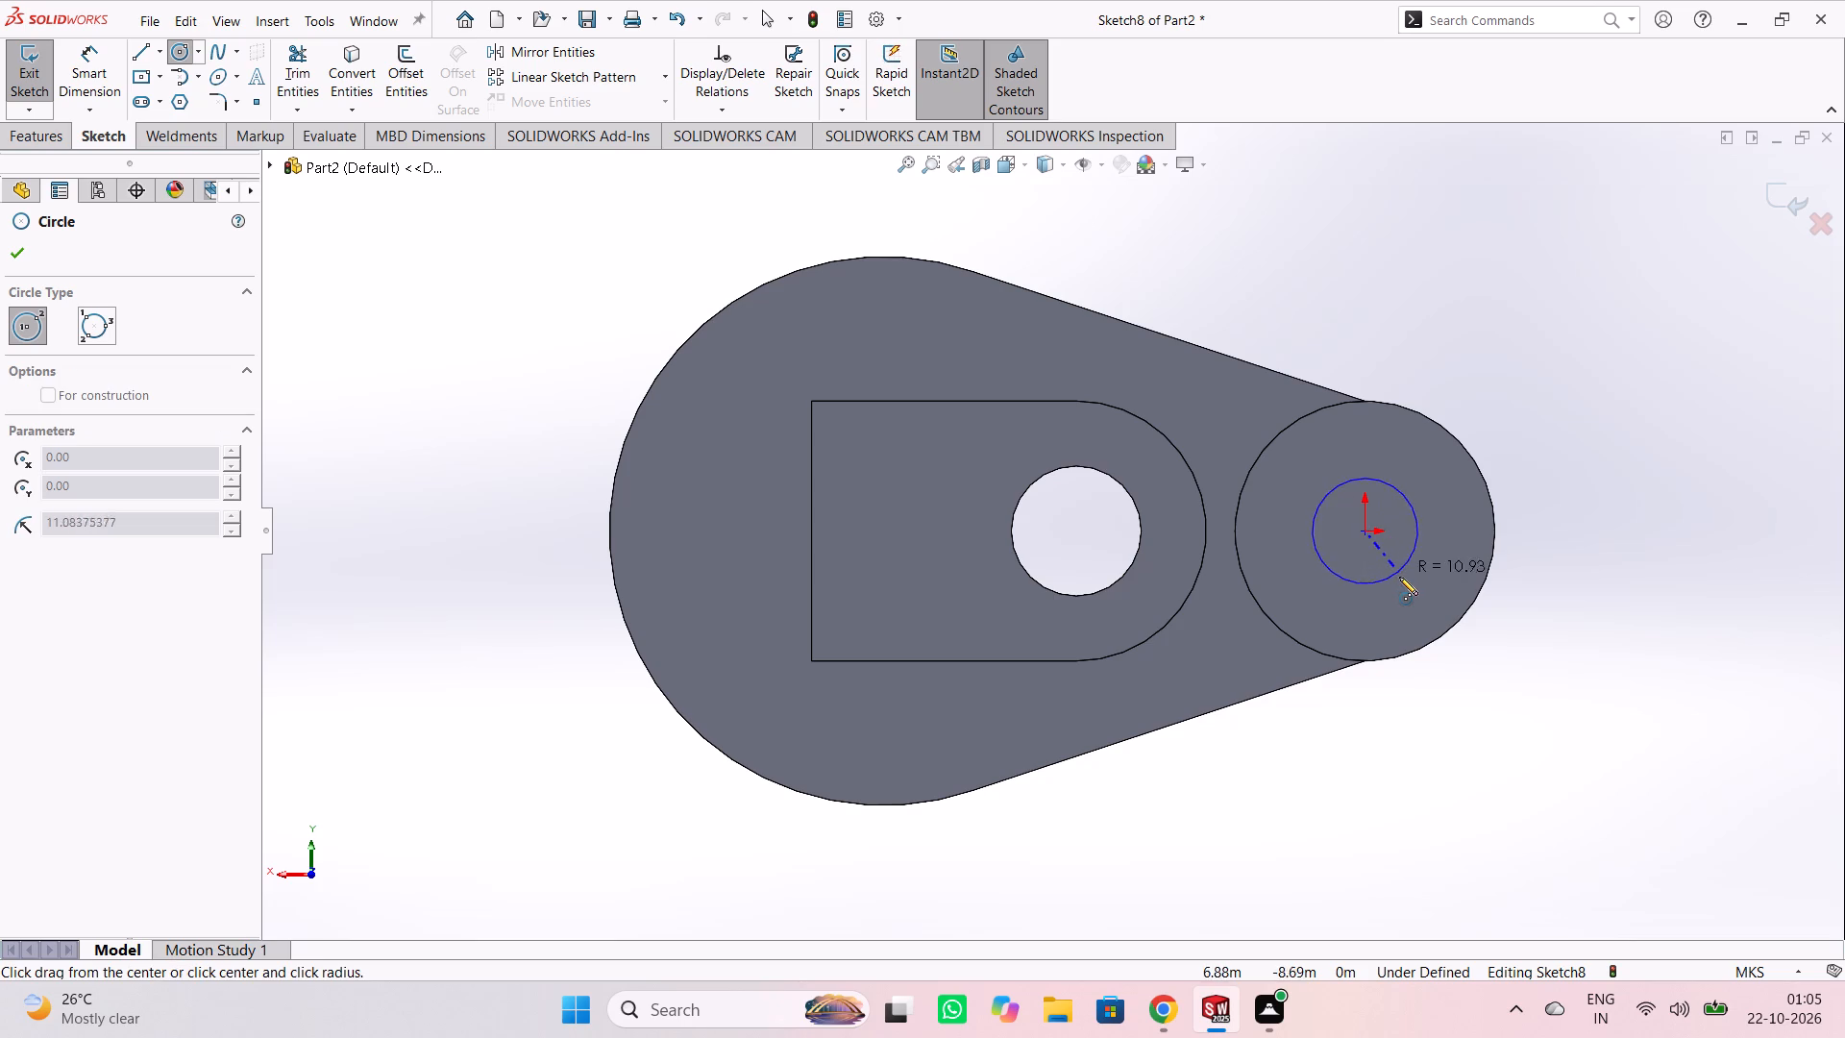
{"action": "left_click", "coordinate": [1399, 577]}
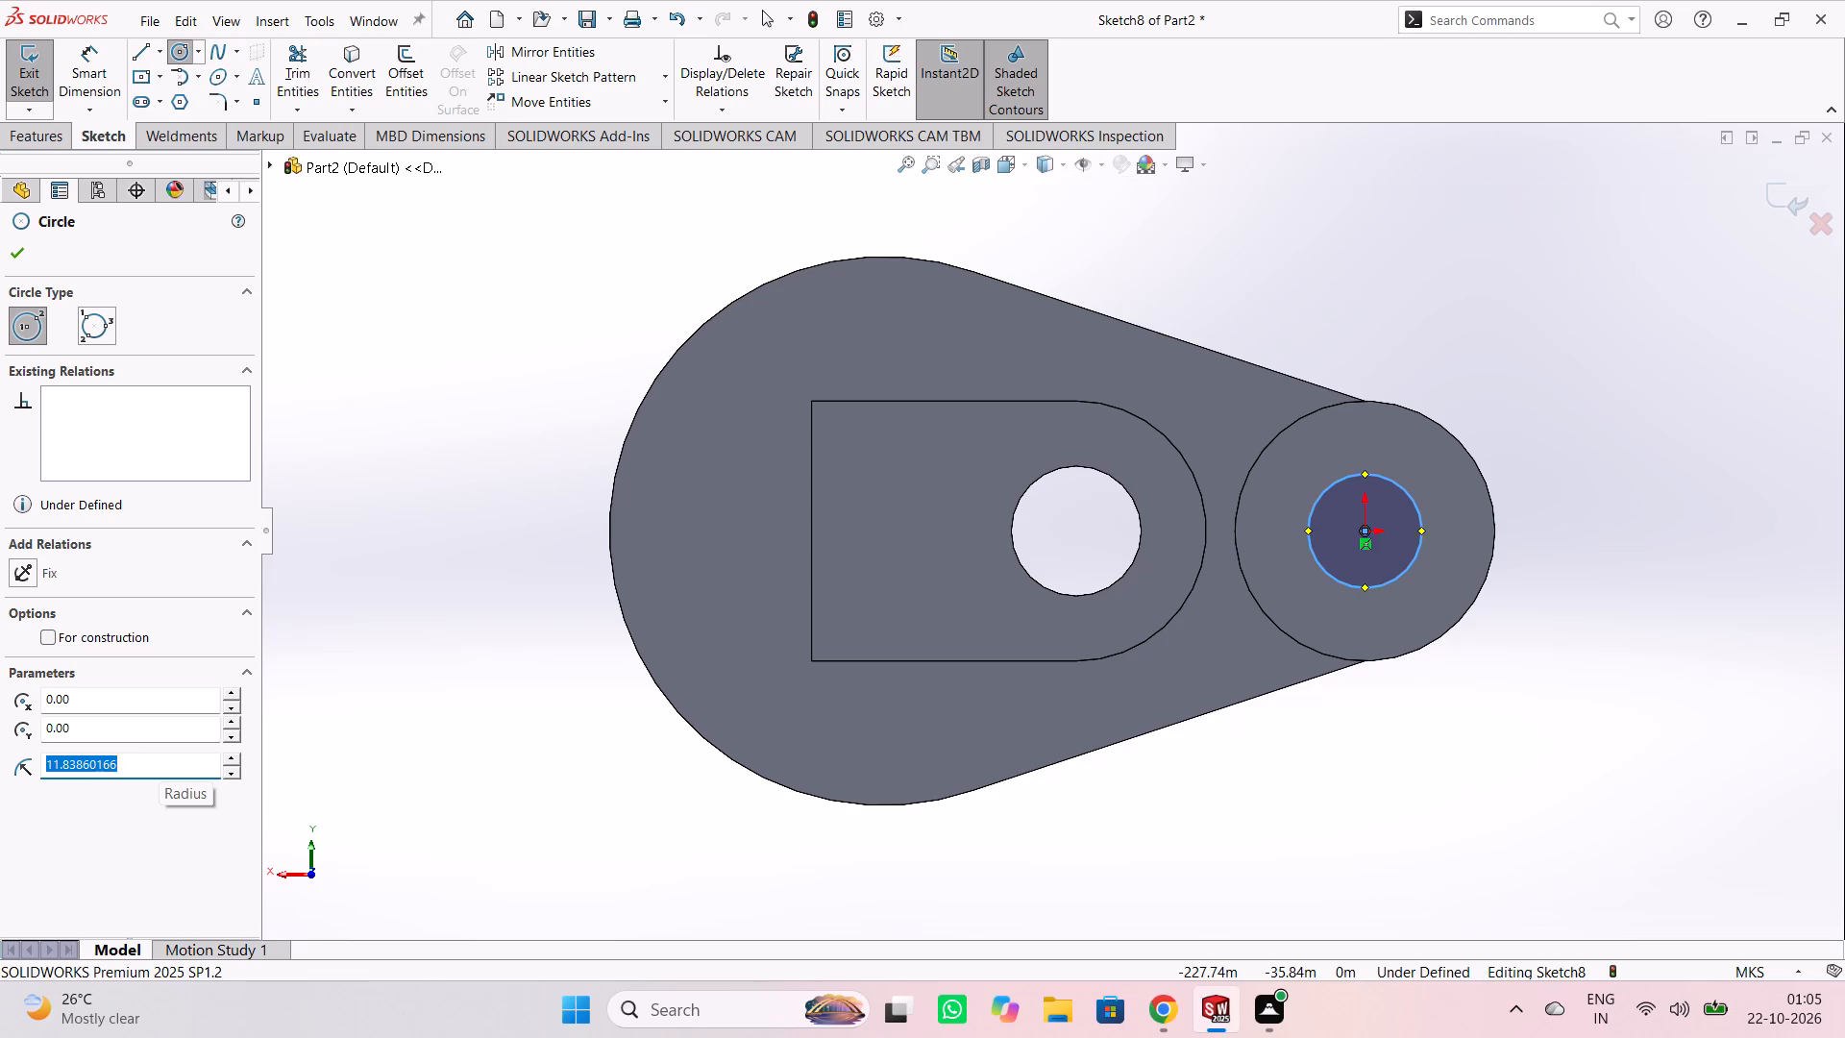
Set the new circle's radius to 11.5 m.
{"action": "type", "text": "11"}
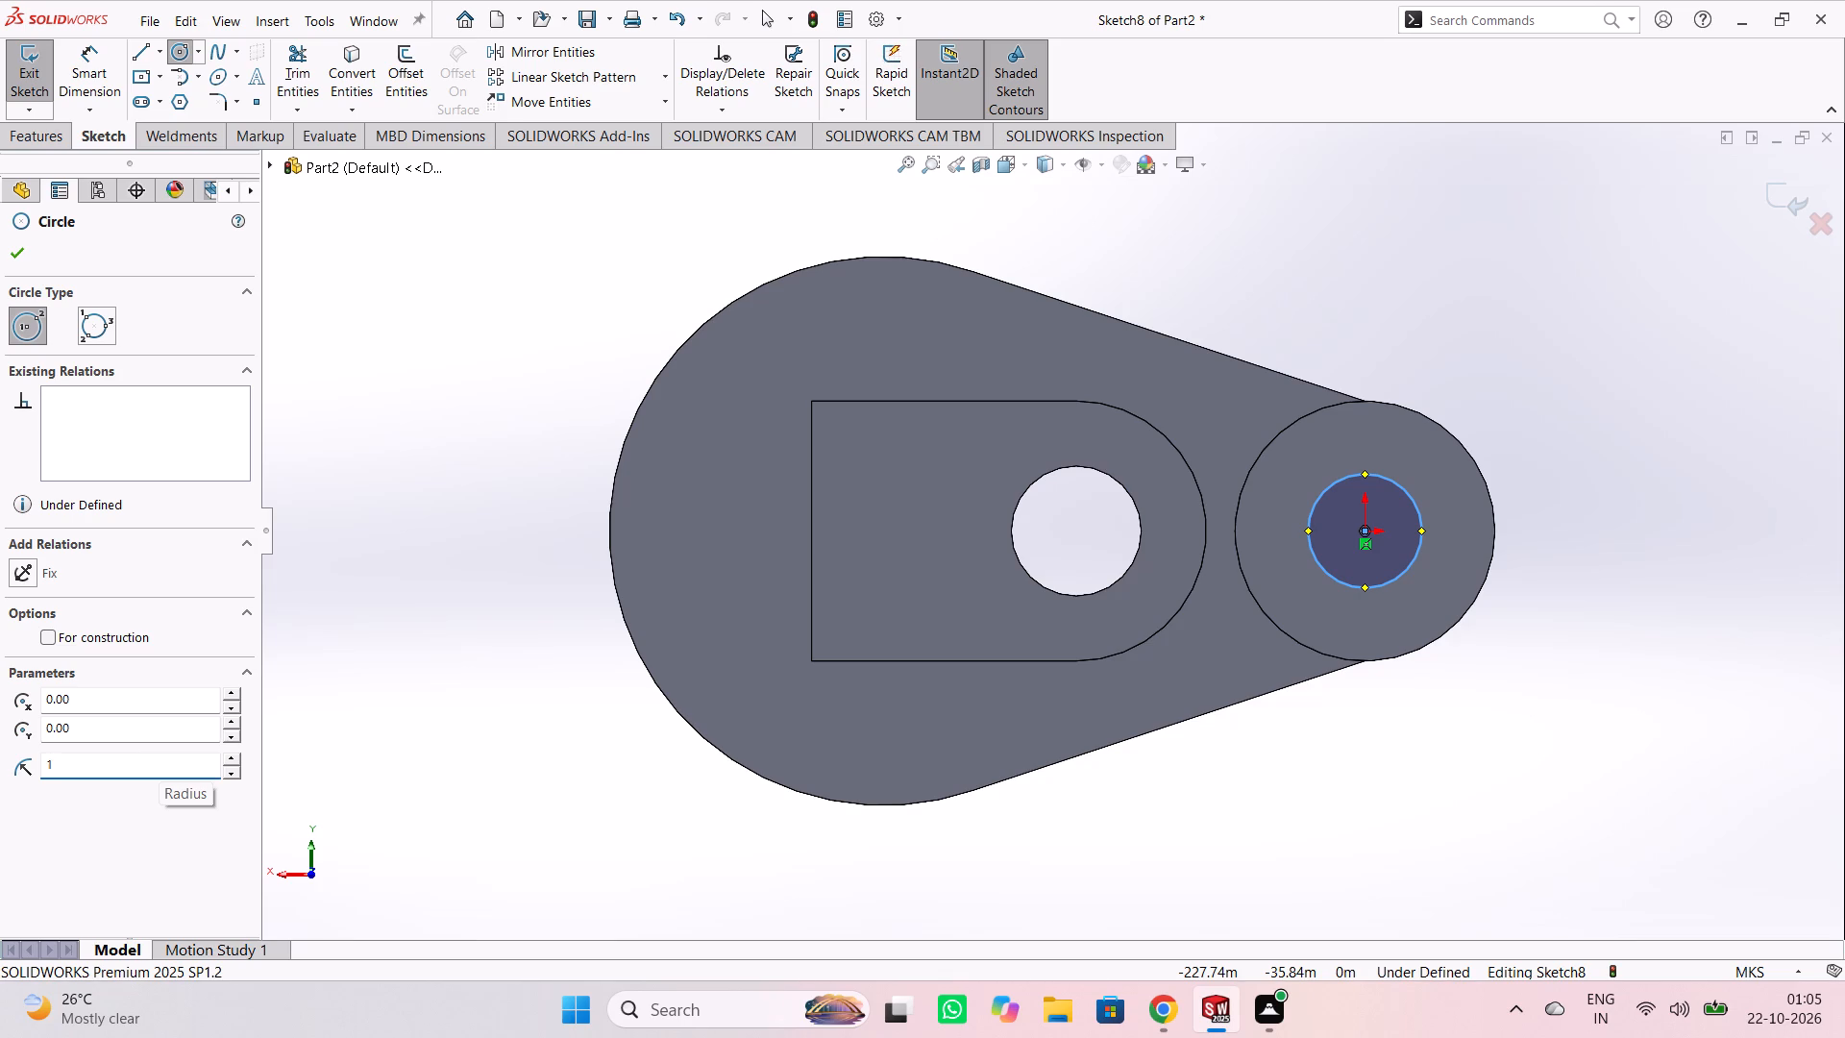
{"action": "type", "text": ".5"}
{"action": "key", "text": "Return"}
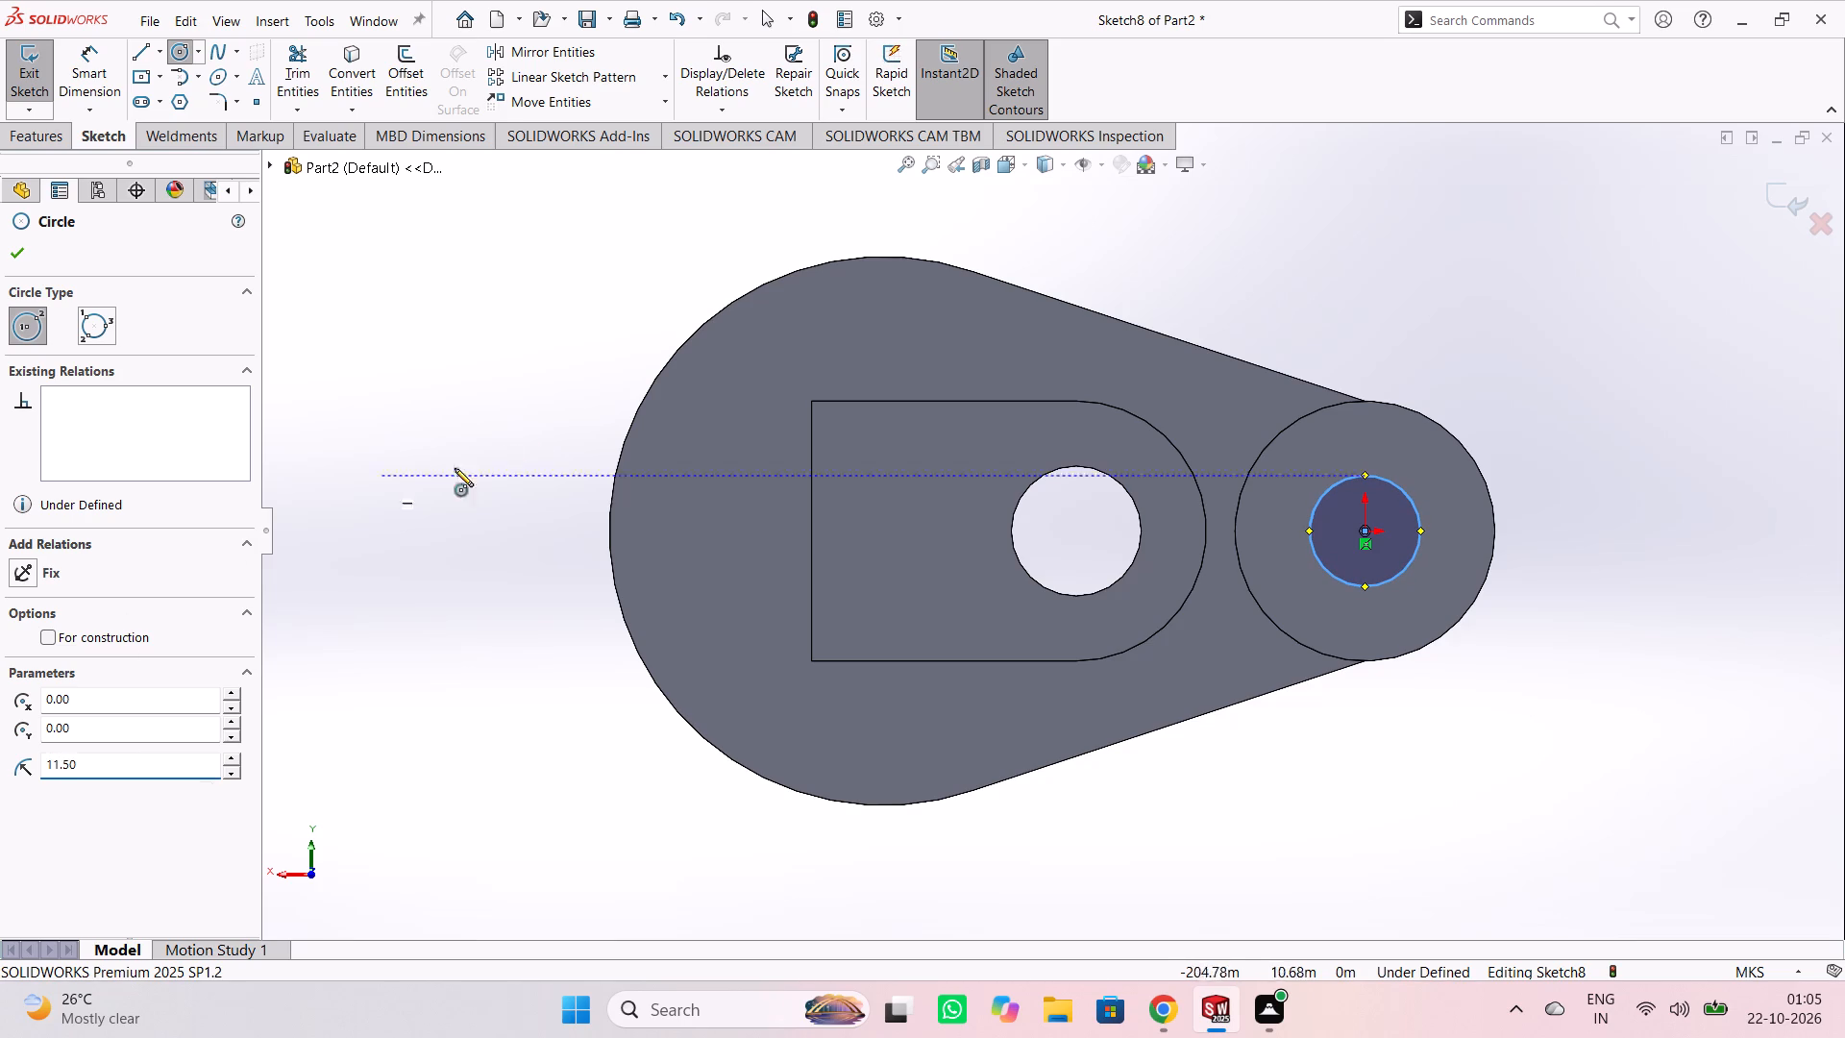
{"action": "left_click", "coordinate": [10, 242]}
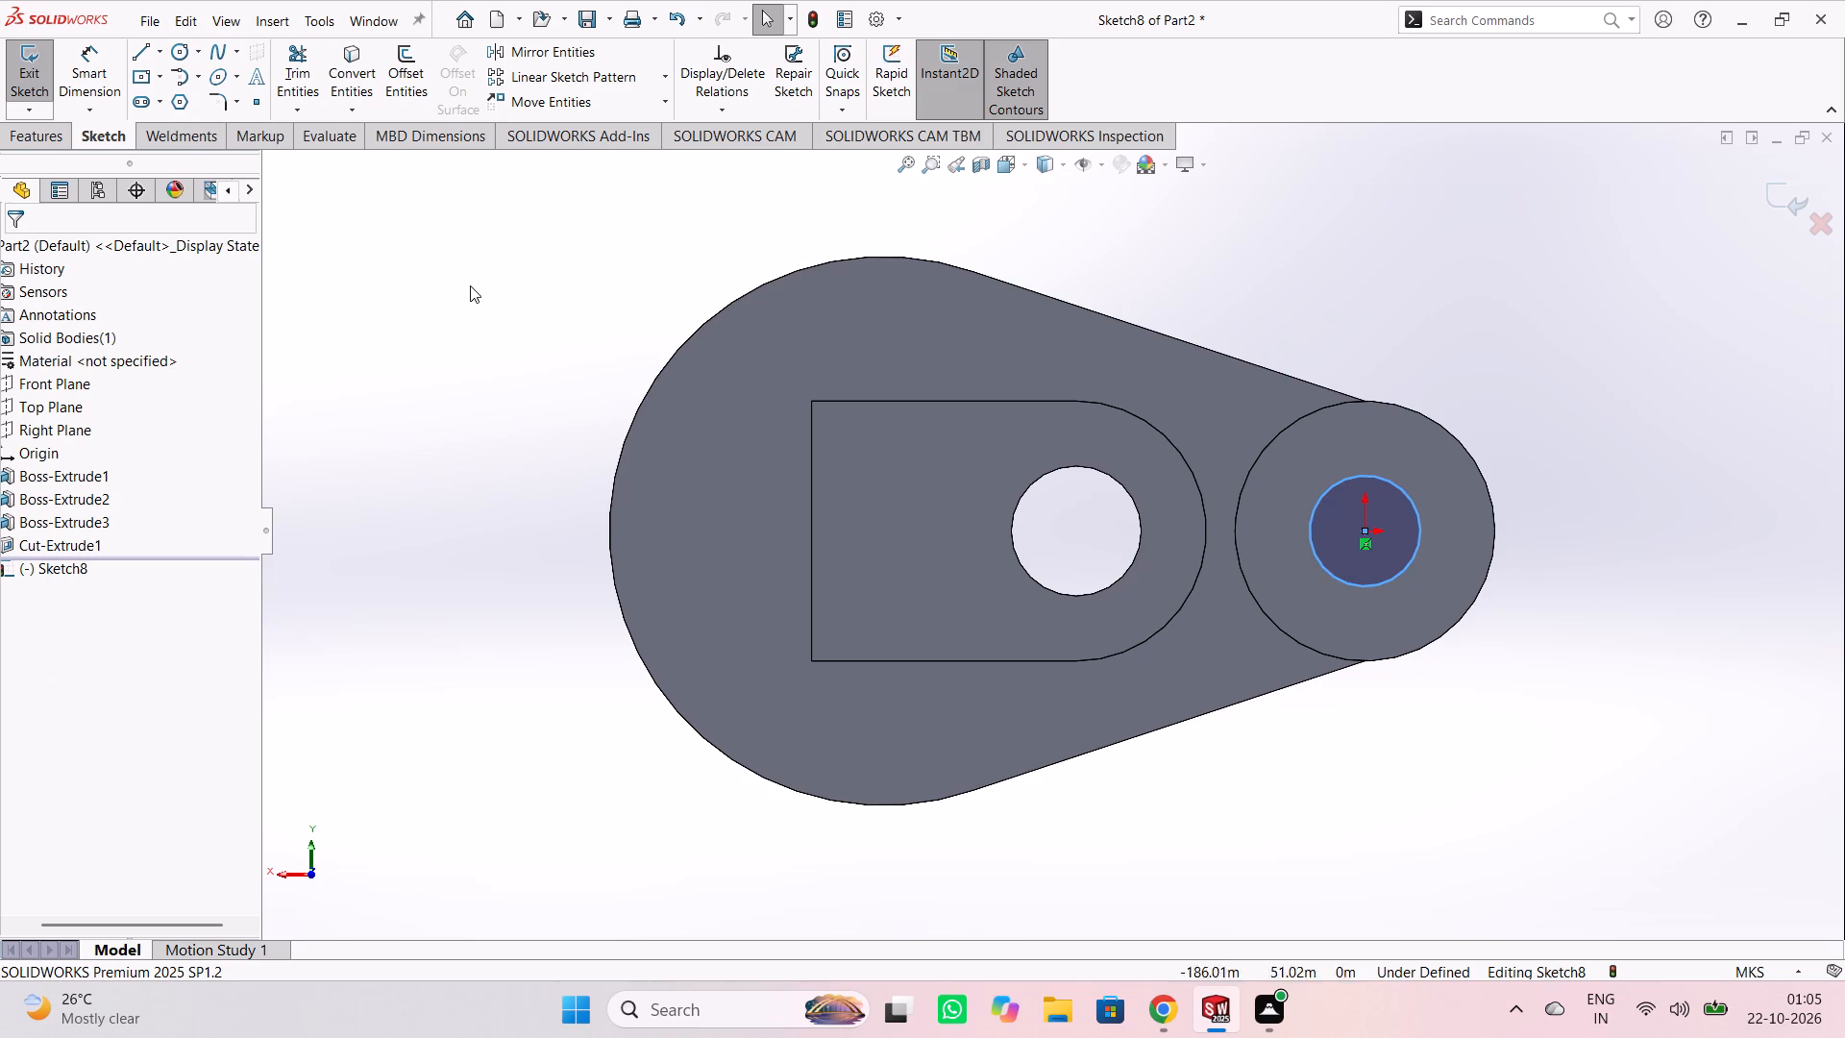
Add a diameter dimension to the circle on the cylindrical boss's end face.
{"action": "left_click", "coordinate": [470, 285]}
{"action": "right_click", "coordinate": [585, 257]}
{"action": "left_click", "coordinate": [783, 234]}
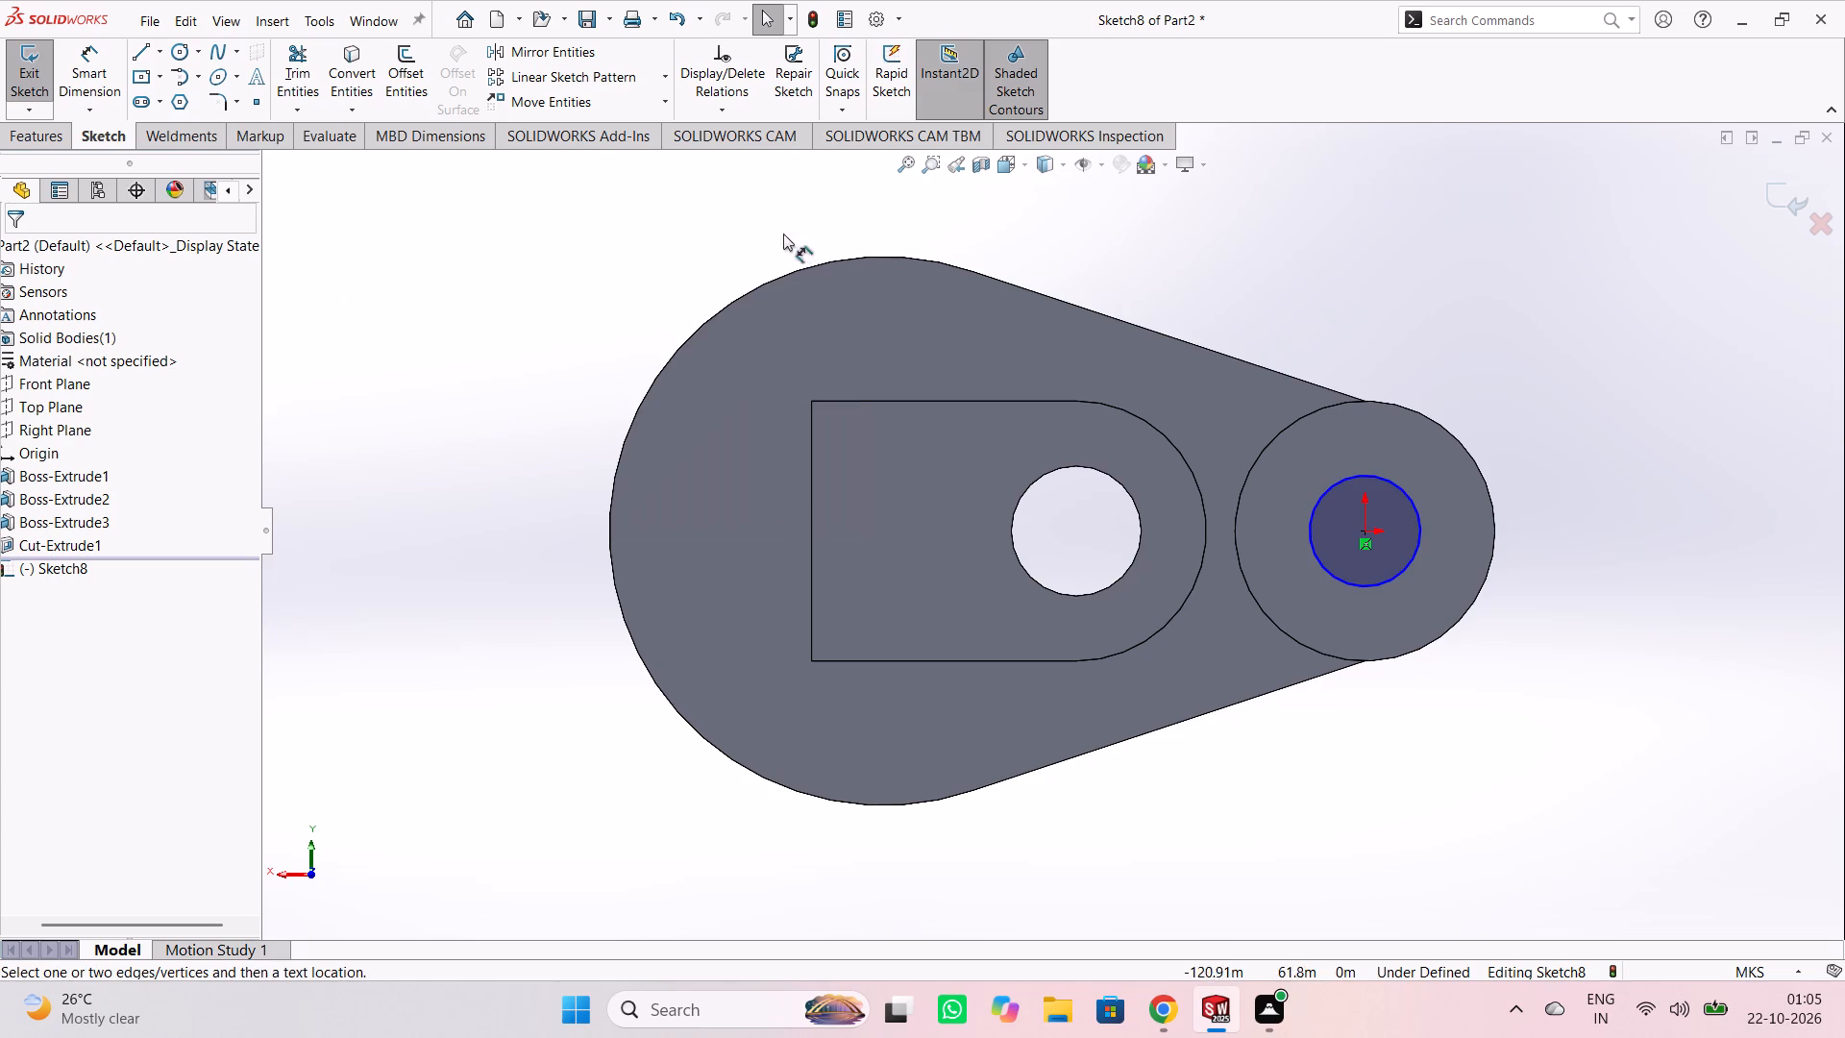
{"action": "left_click", "coordinate": [1425, 518]}
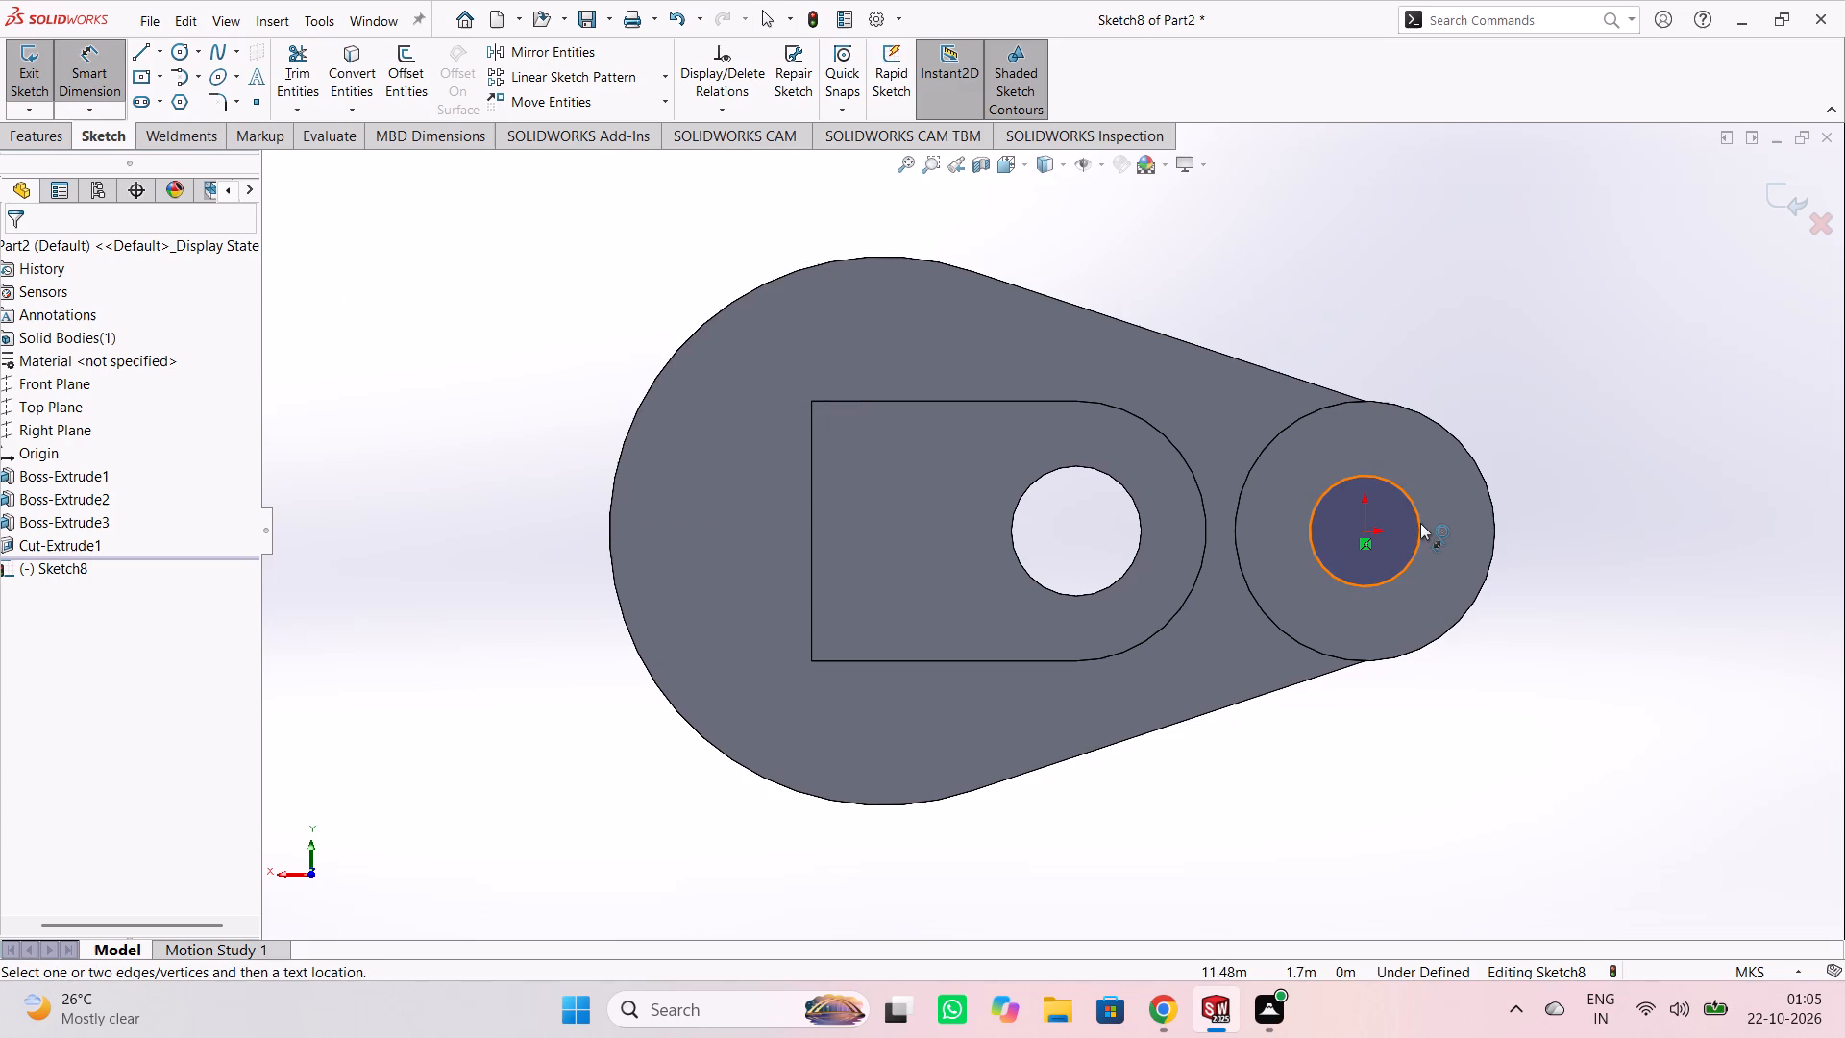
{"action": "left_click", "coordinate": [1420, 523]}
{"action": "left_click", "coordinate": [1502, 342]}
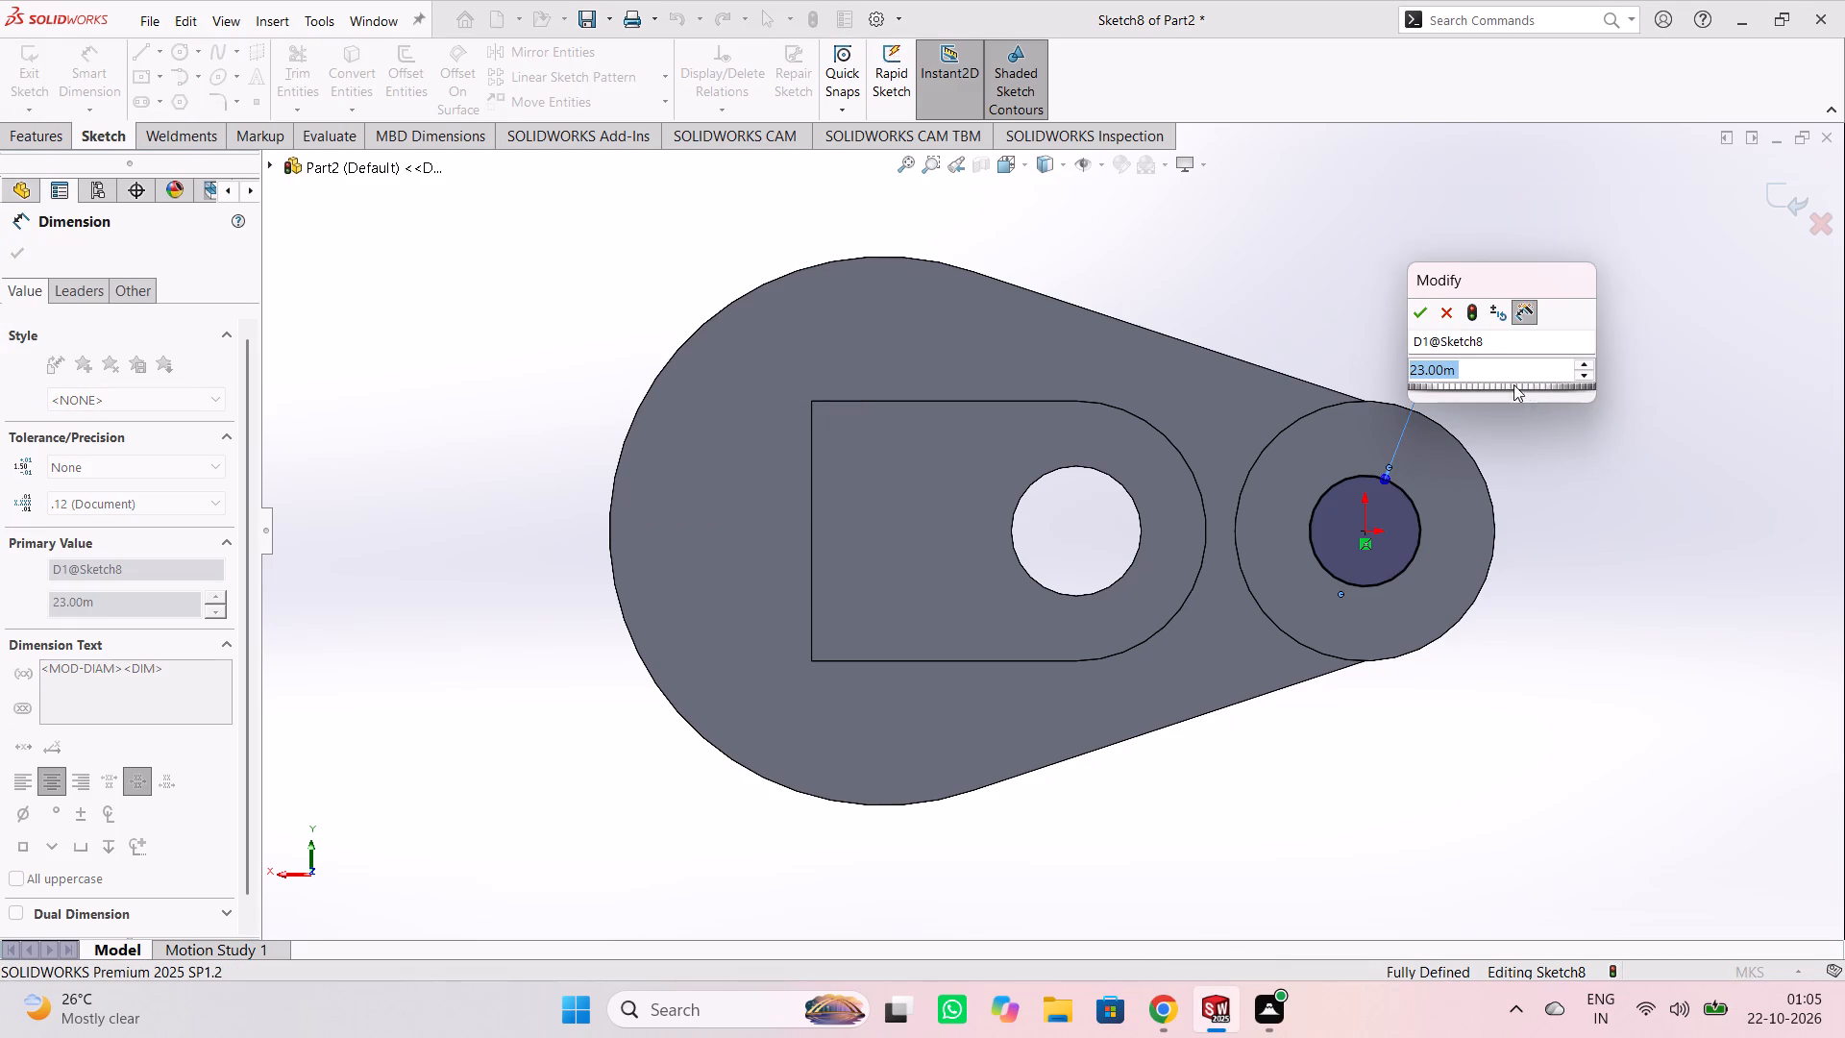
{"action": "left_click", "coordinate": [1420, 310]}
{"action": "left_click", "coordinate": [1714, 543]}
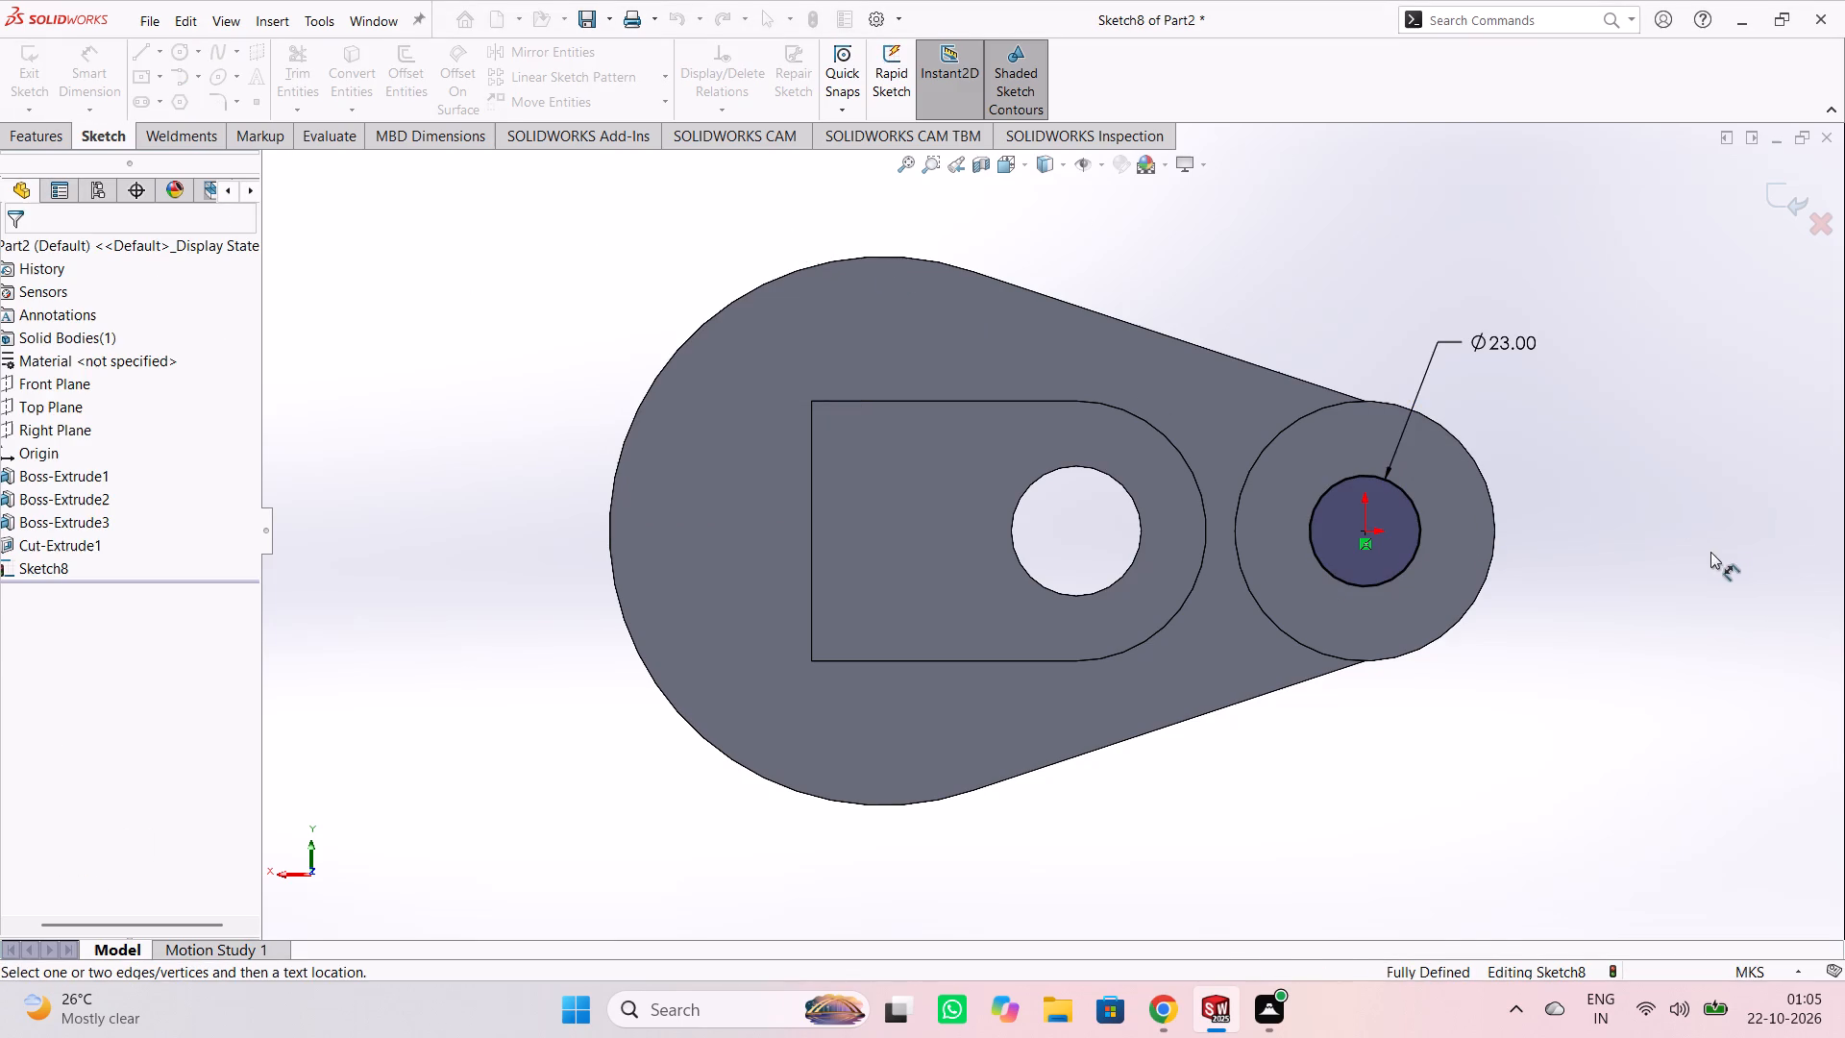
Cut the dimensioned circle through all from the cylindrical boss's end face.
{"action": "middle_click_drag", "start_coordinate": [1583, 739], "coordinate": [1659, 413]}
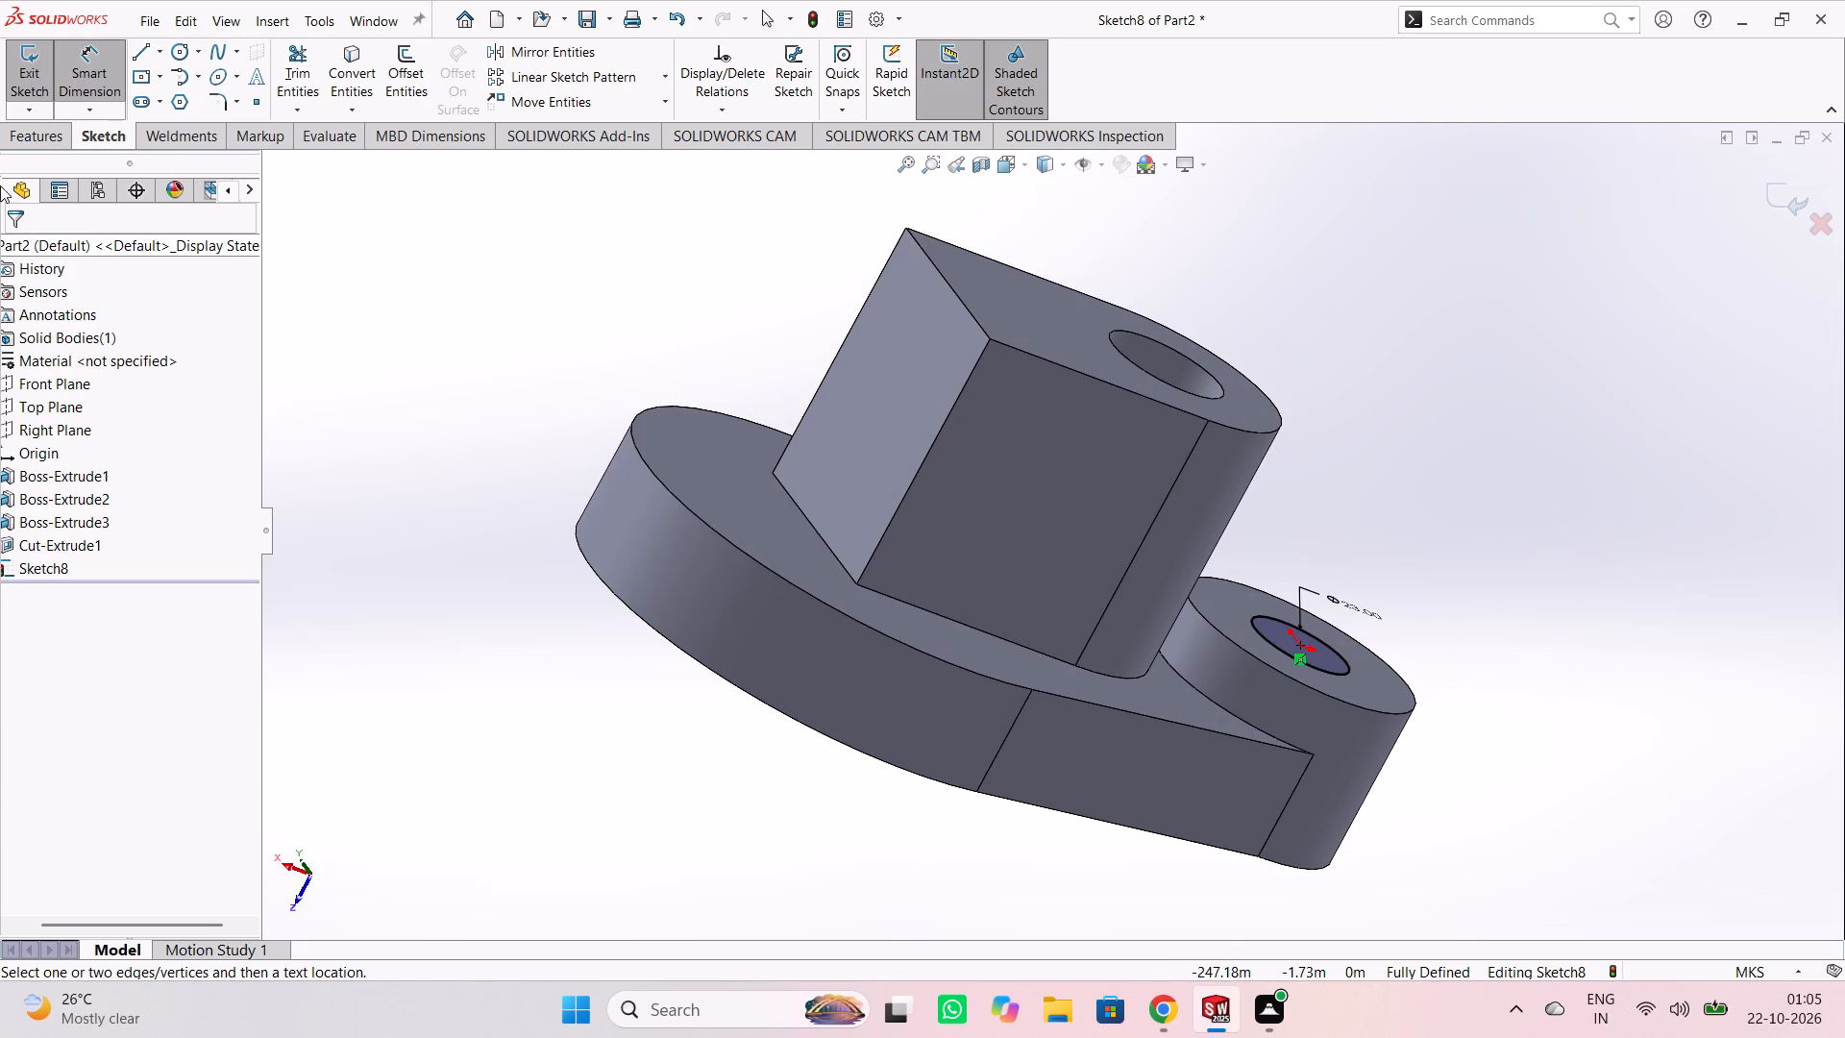
{"action": "left_click", "coordinate": [48, 87]}
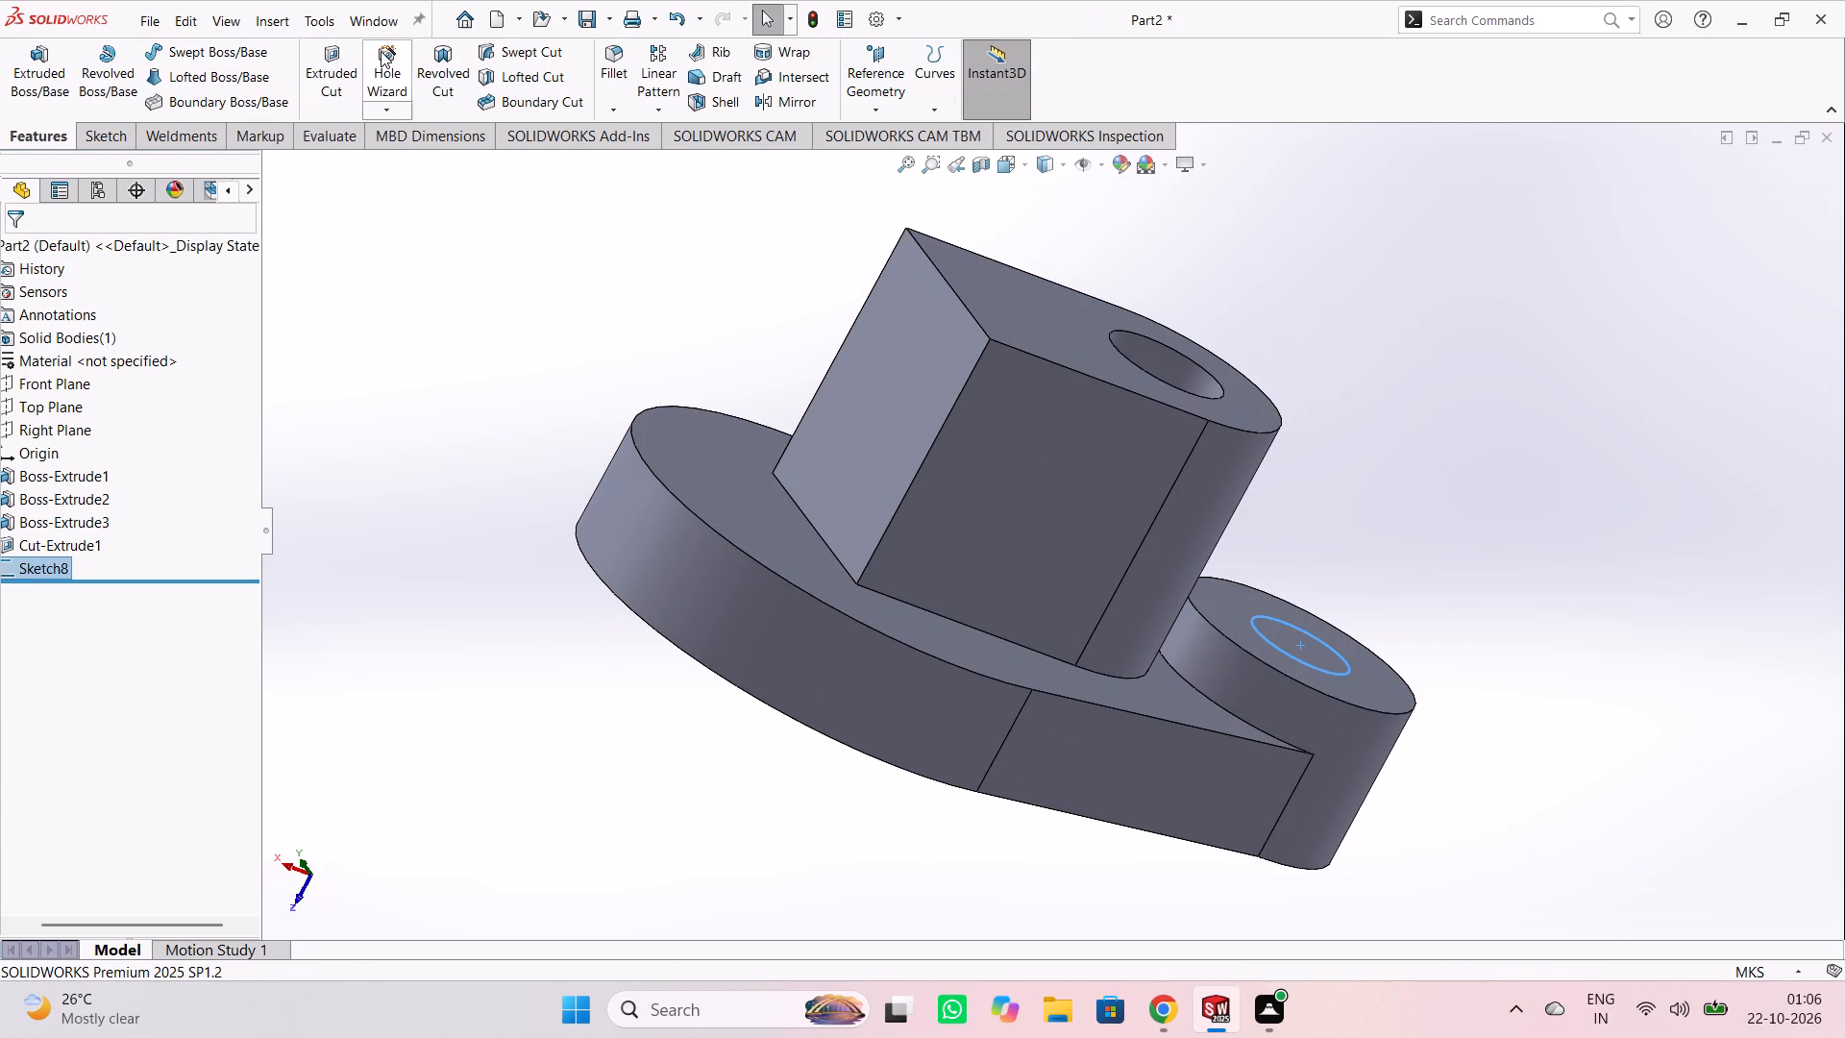
{"action": "left_click", "coordinate": [324, 62]}
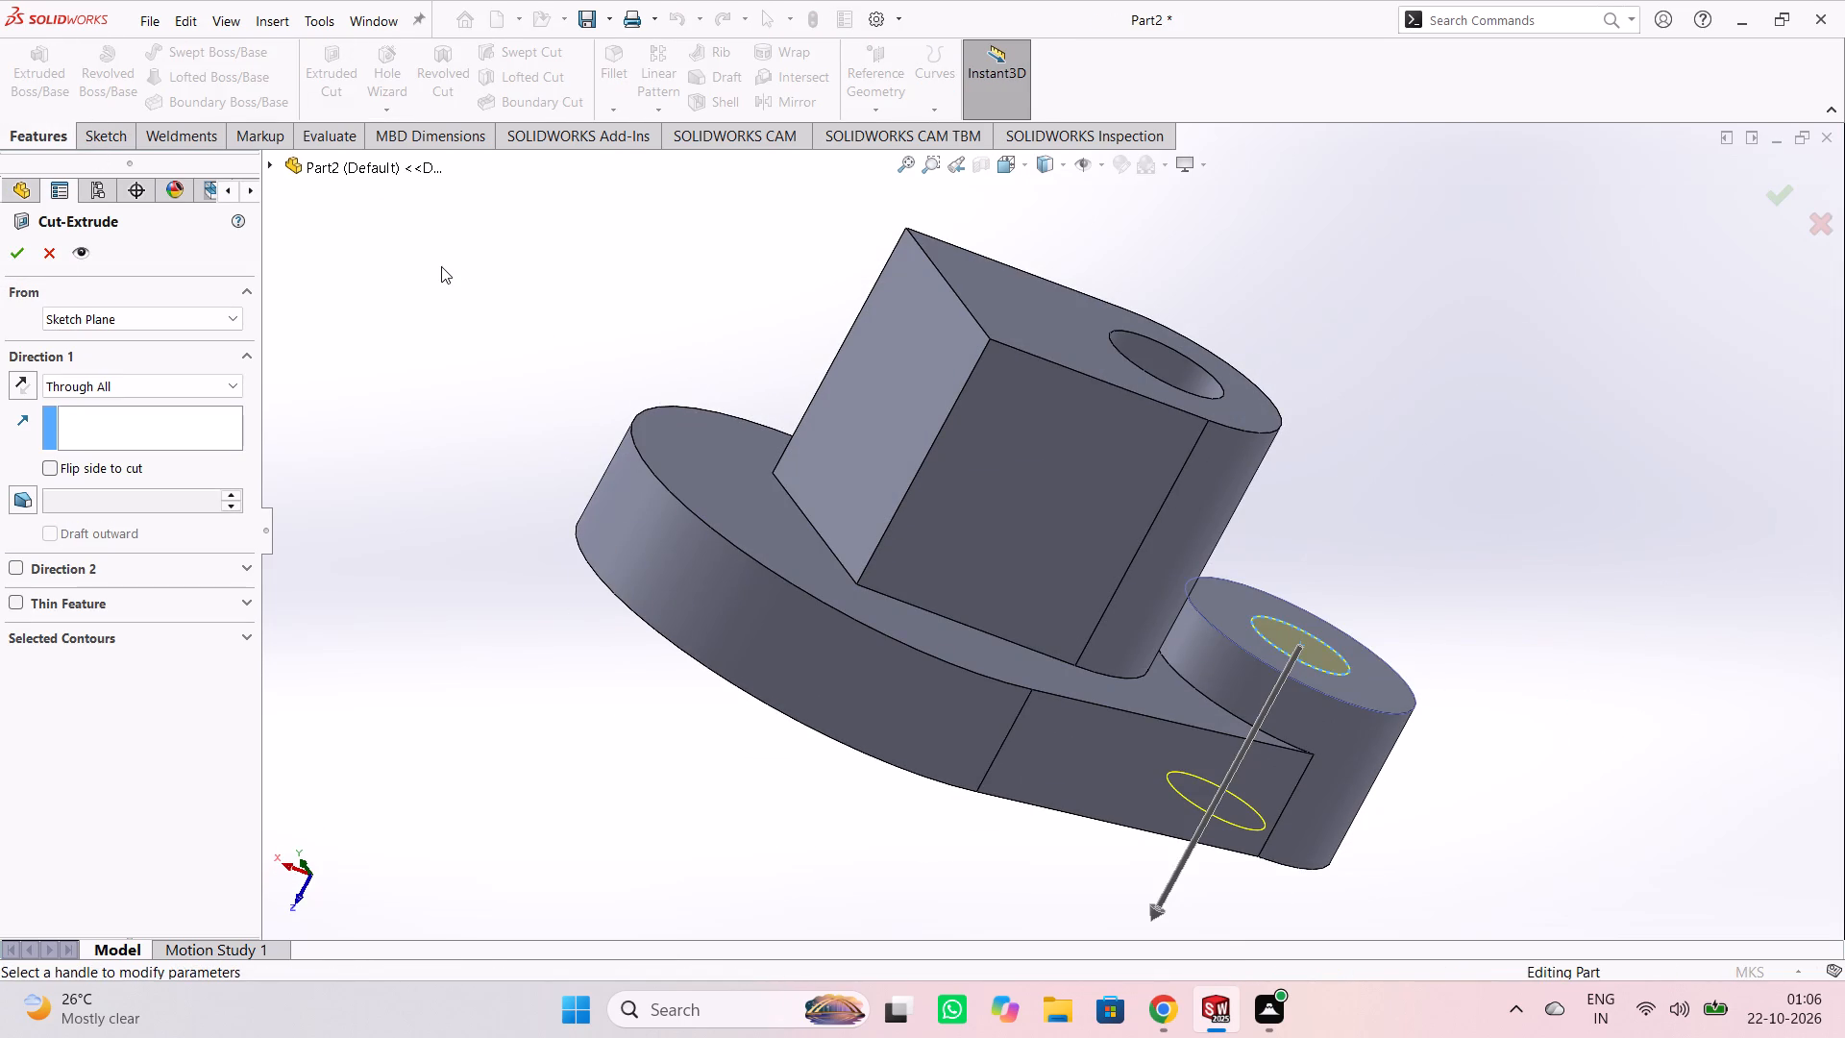
{"action": "left_click", "coordinate": [25, 254]}
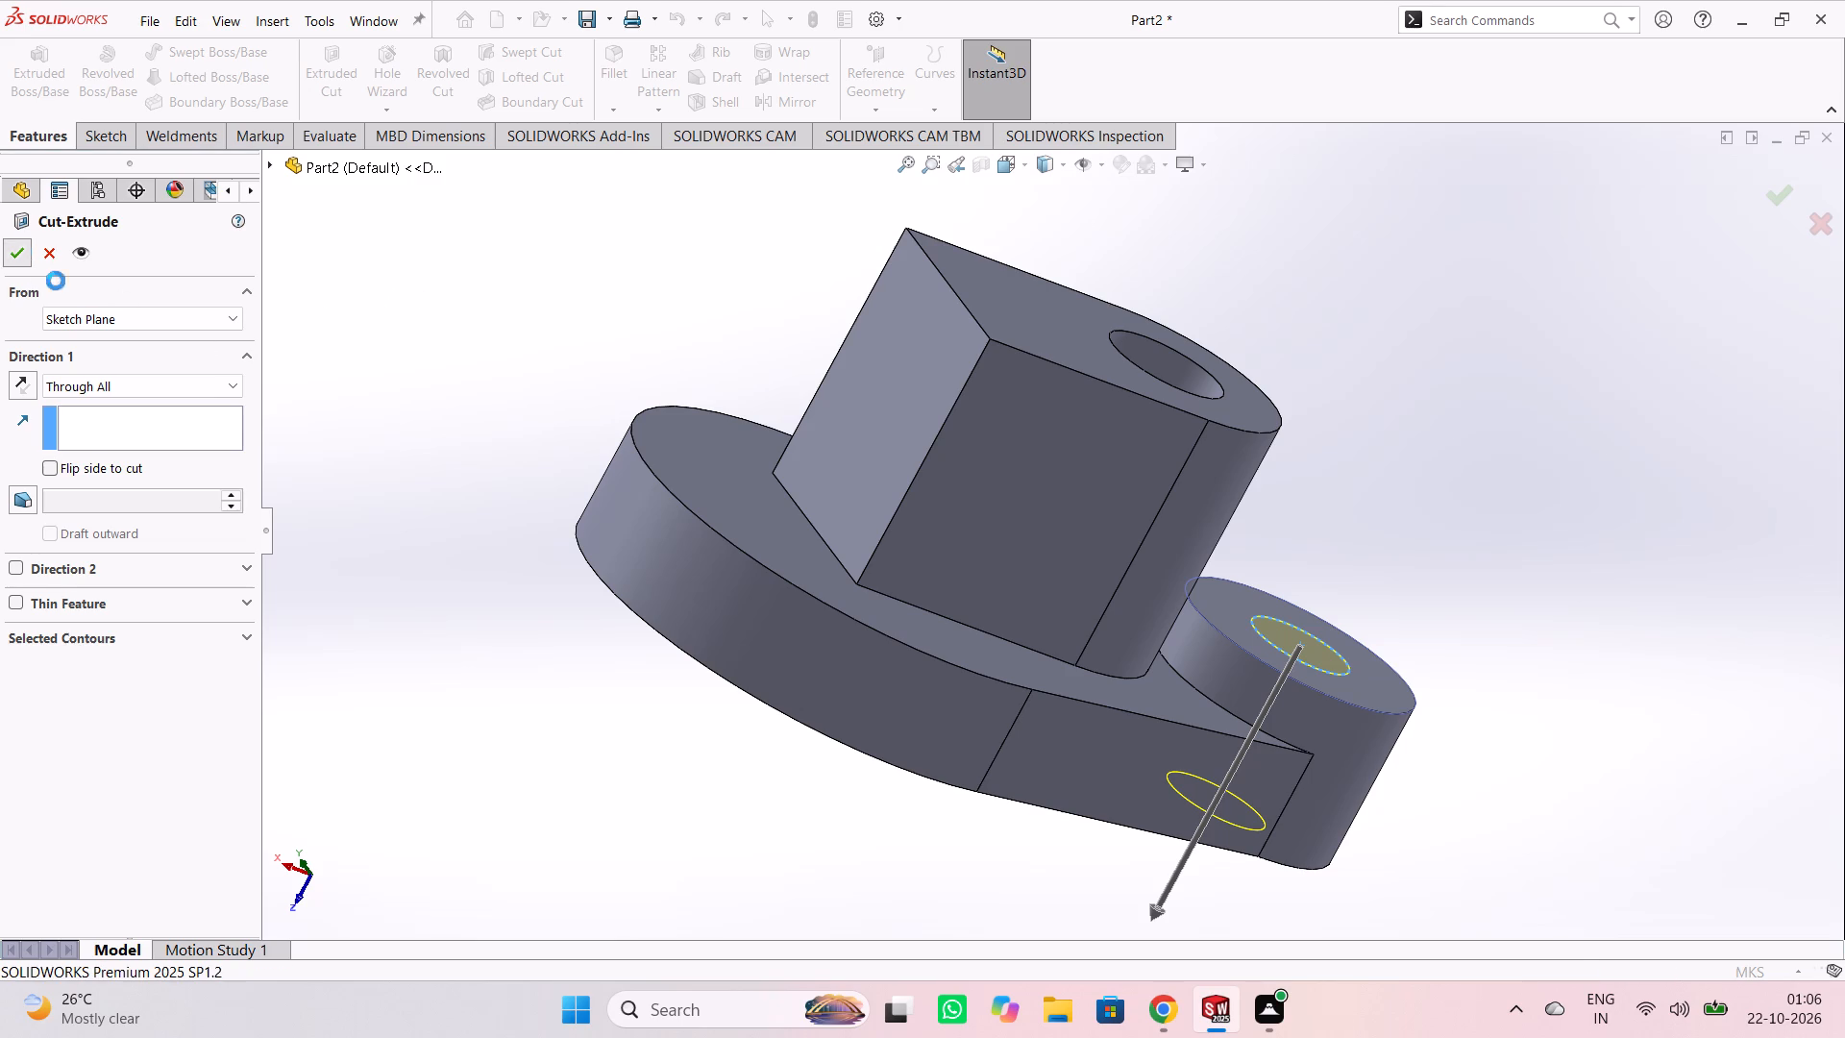
{"action": "left_click", "coordinate": [437, 333]}
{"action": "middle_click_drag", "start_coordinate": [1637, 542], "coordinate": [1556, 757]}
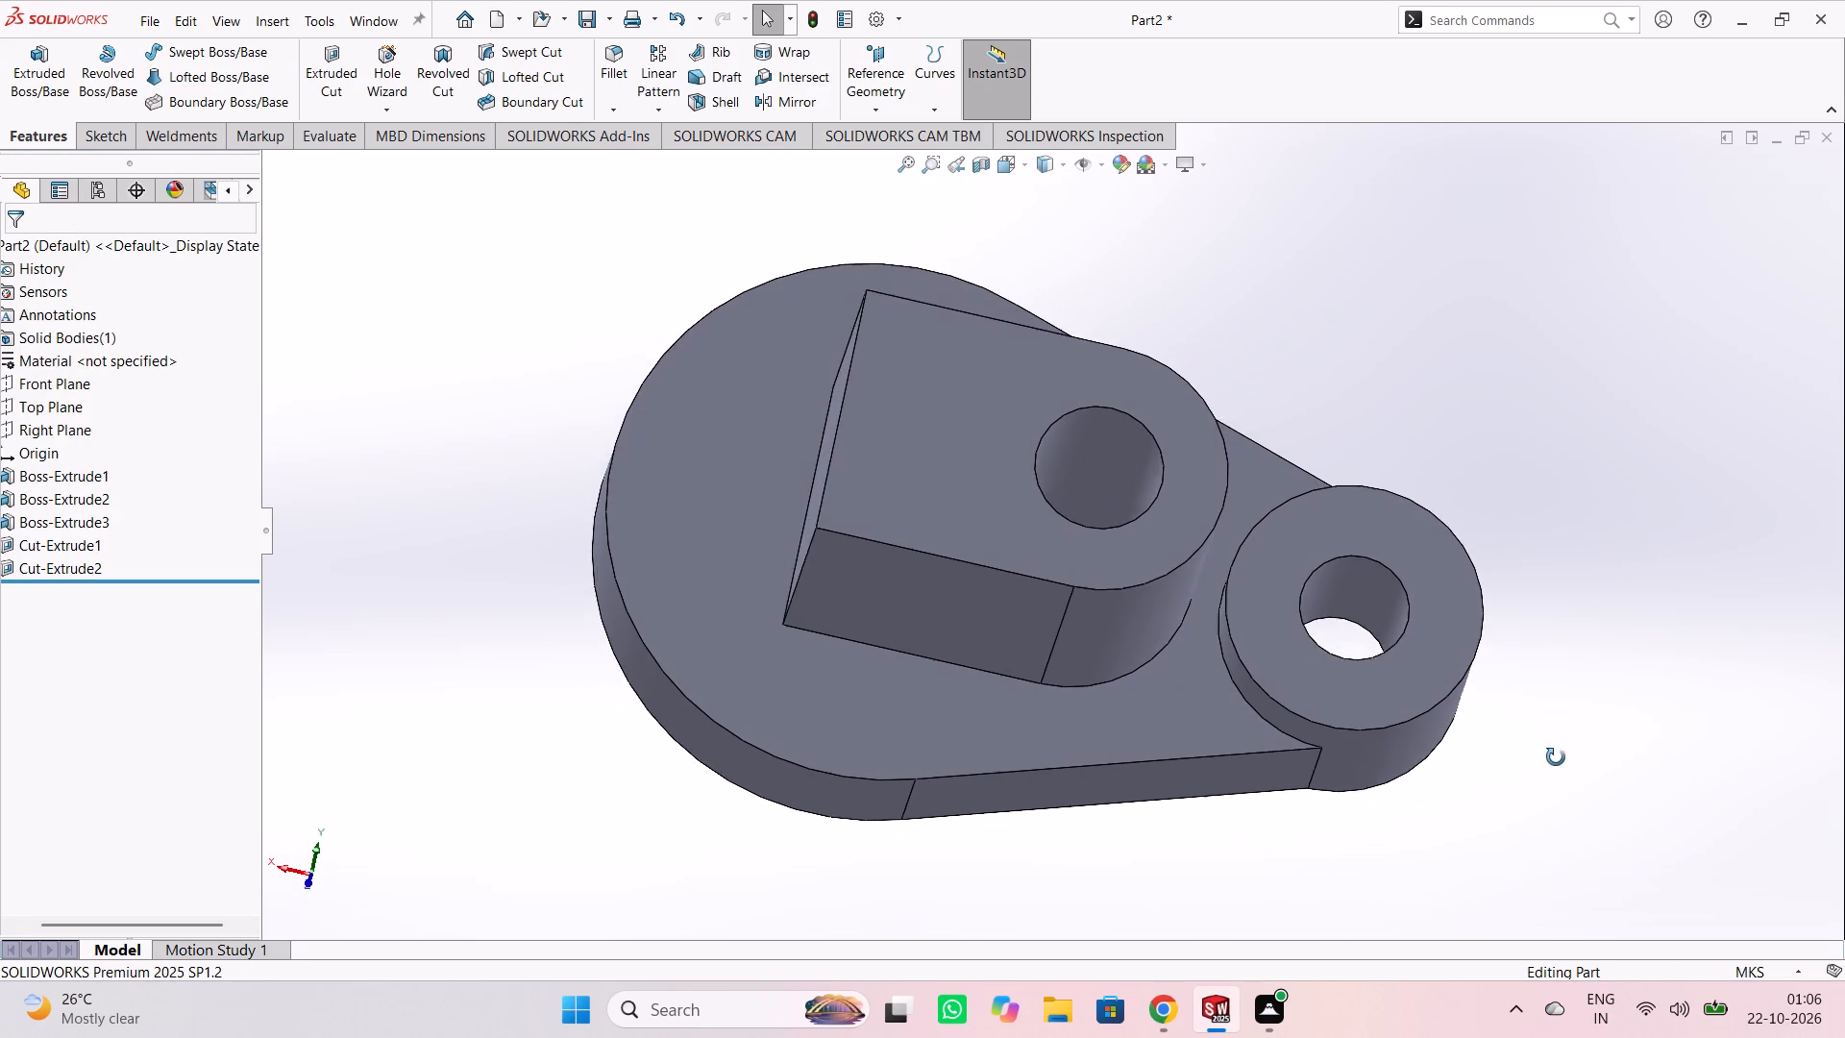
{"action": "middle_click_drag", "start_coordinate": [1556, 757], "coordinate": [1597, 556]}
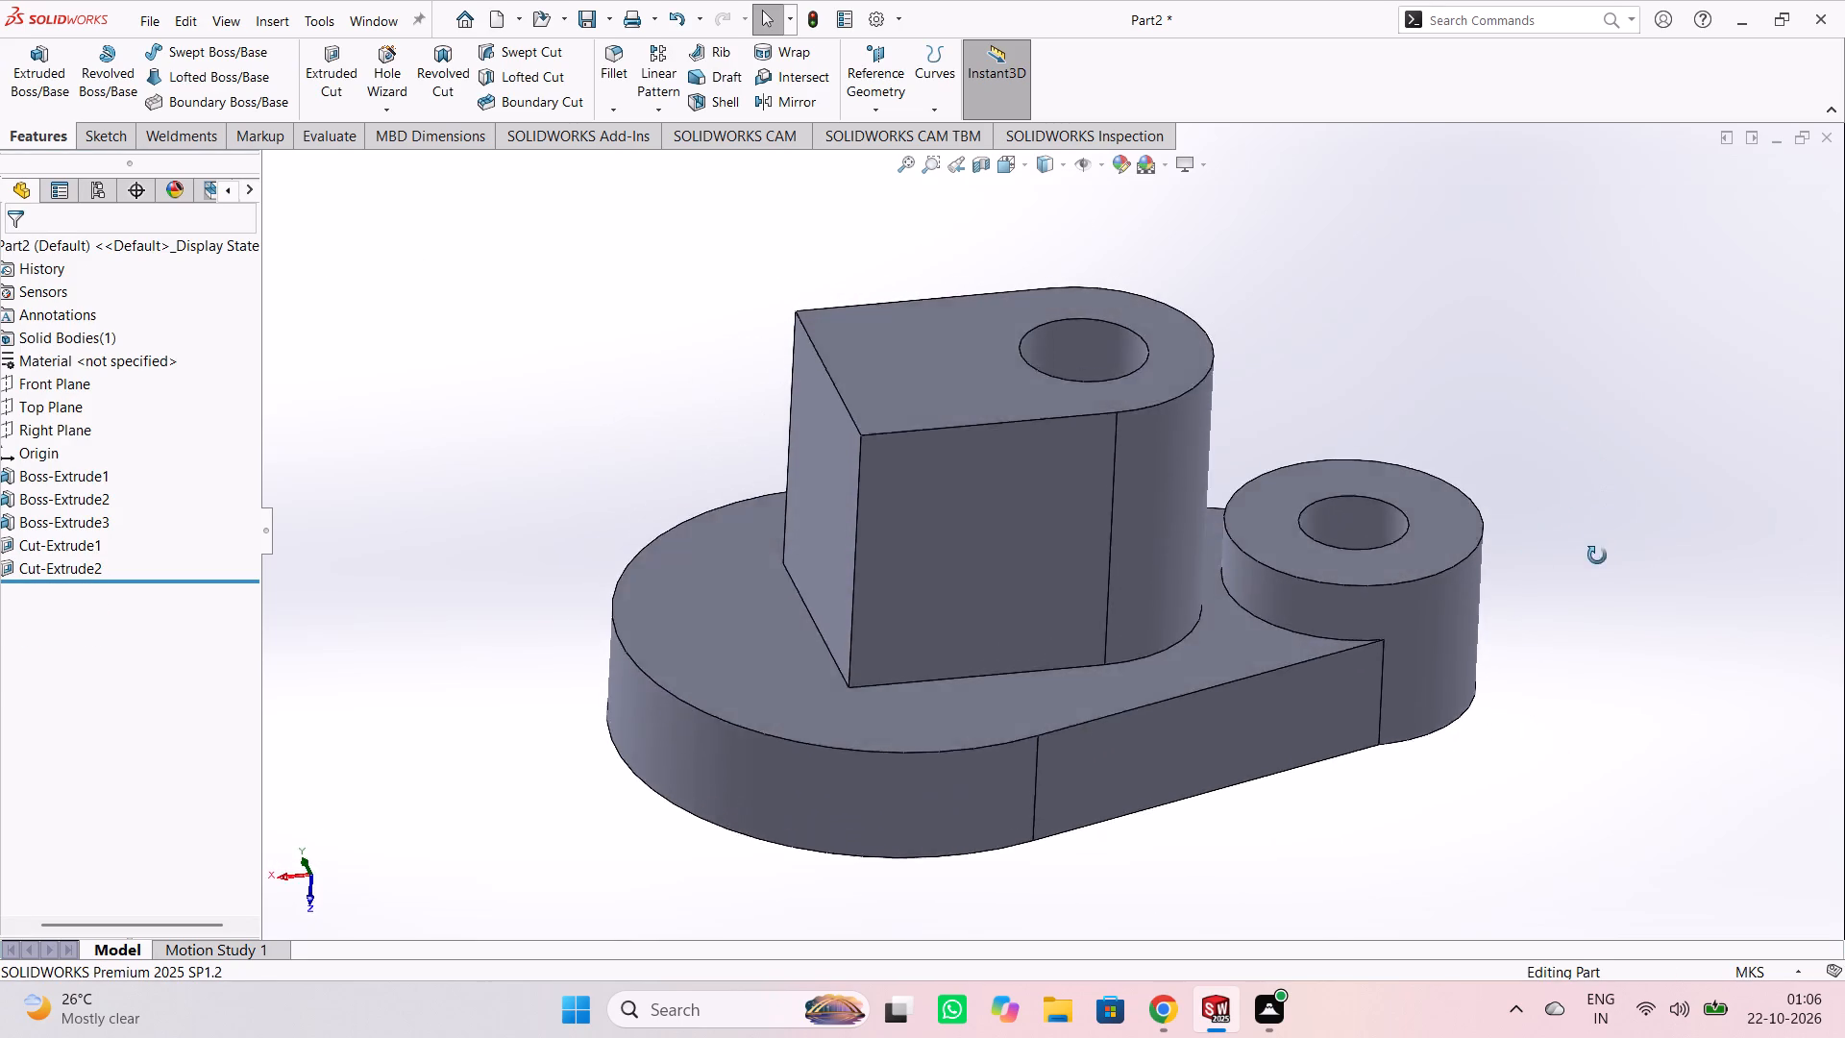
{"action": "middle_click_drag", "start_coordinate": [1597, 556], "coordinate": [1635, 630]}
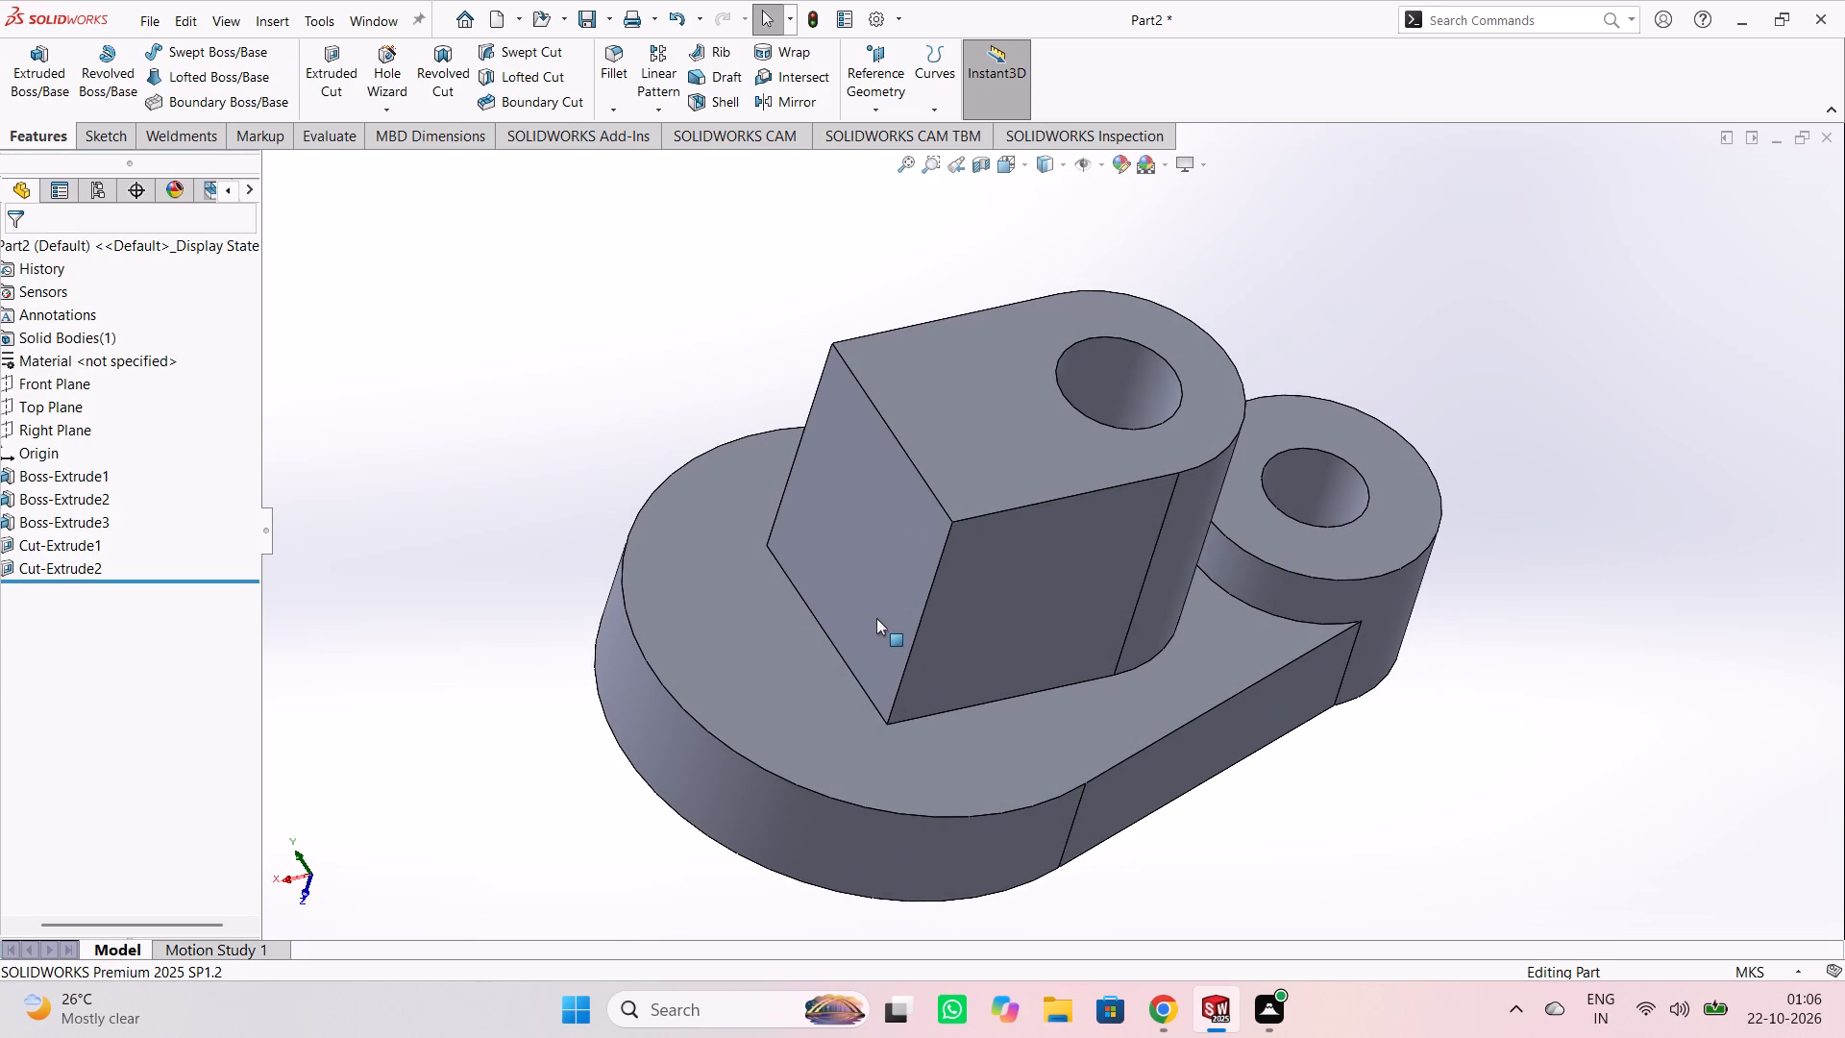
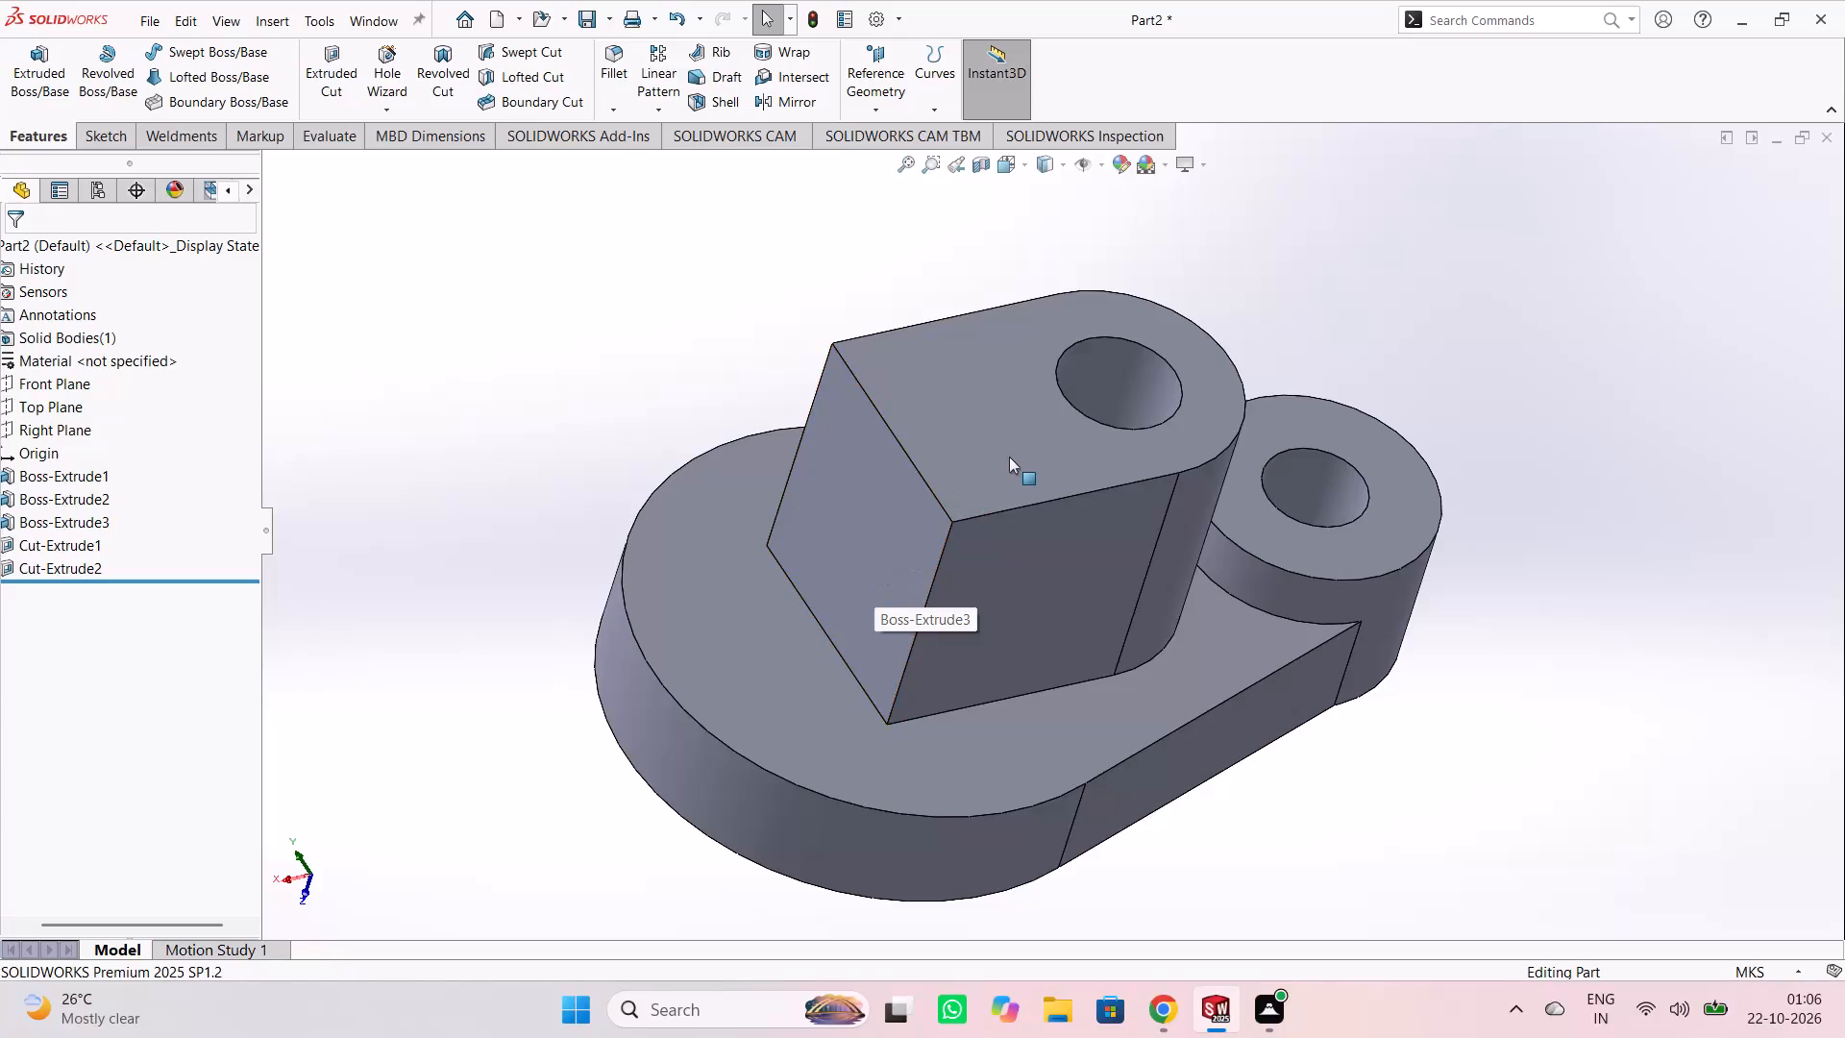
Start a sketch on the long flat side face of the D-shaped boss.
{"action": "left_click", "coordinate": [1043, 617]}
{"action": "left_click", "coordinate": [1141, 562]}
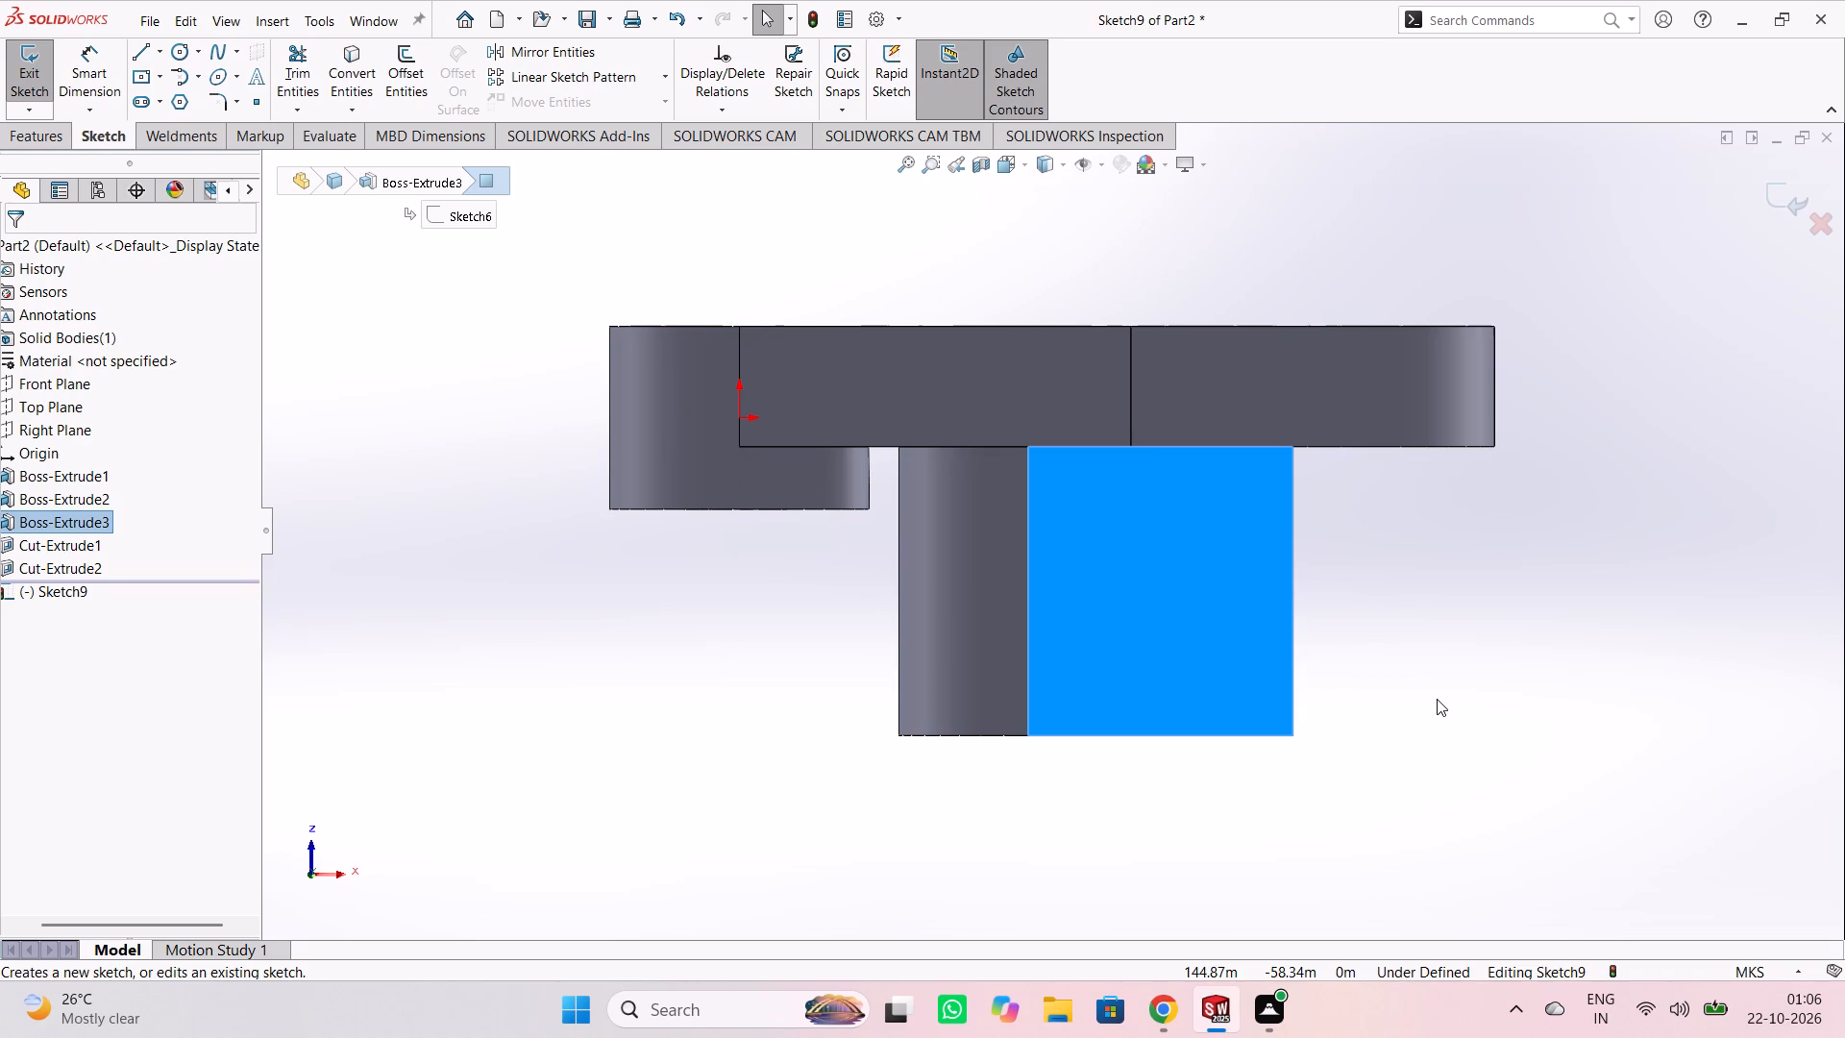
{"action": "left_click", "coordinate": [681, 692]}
Examine the part from all sides, including the standard front, left, right, bottom and isometric views.
{"action": "middle_click_drag", "start_coordinate": [427, 564], "coordinate": [745, 749]}
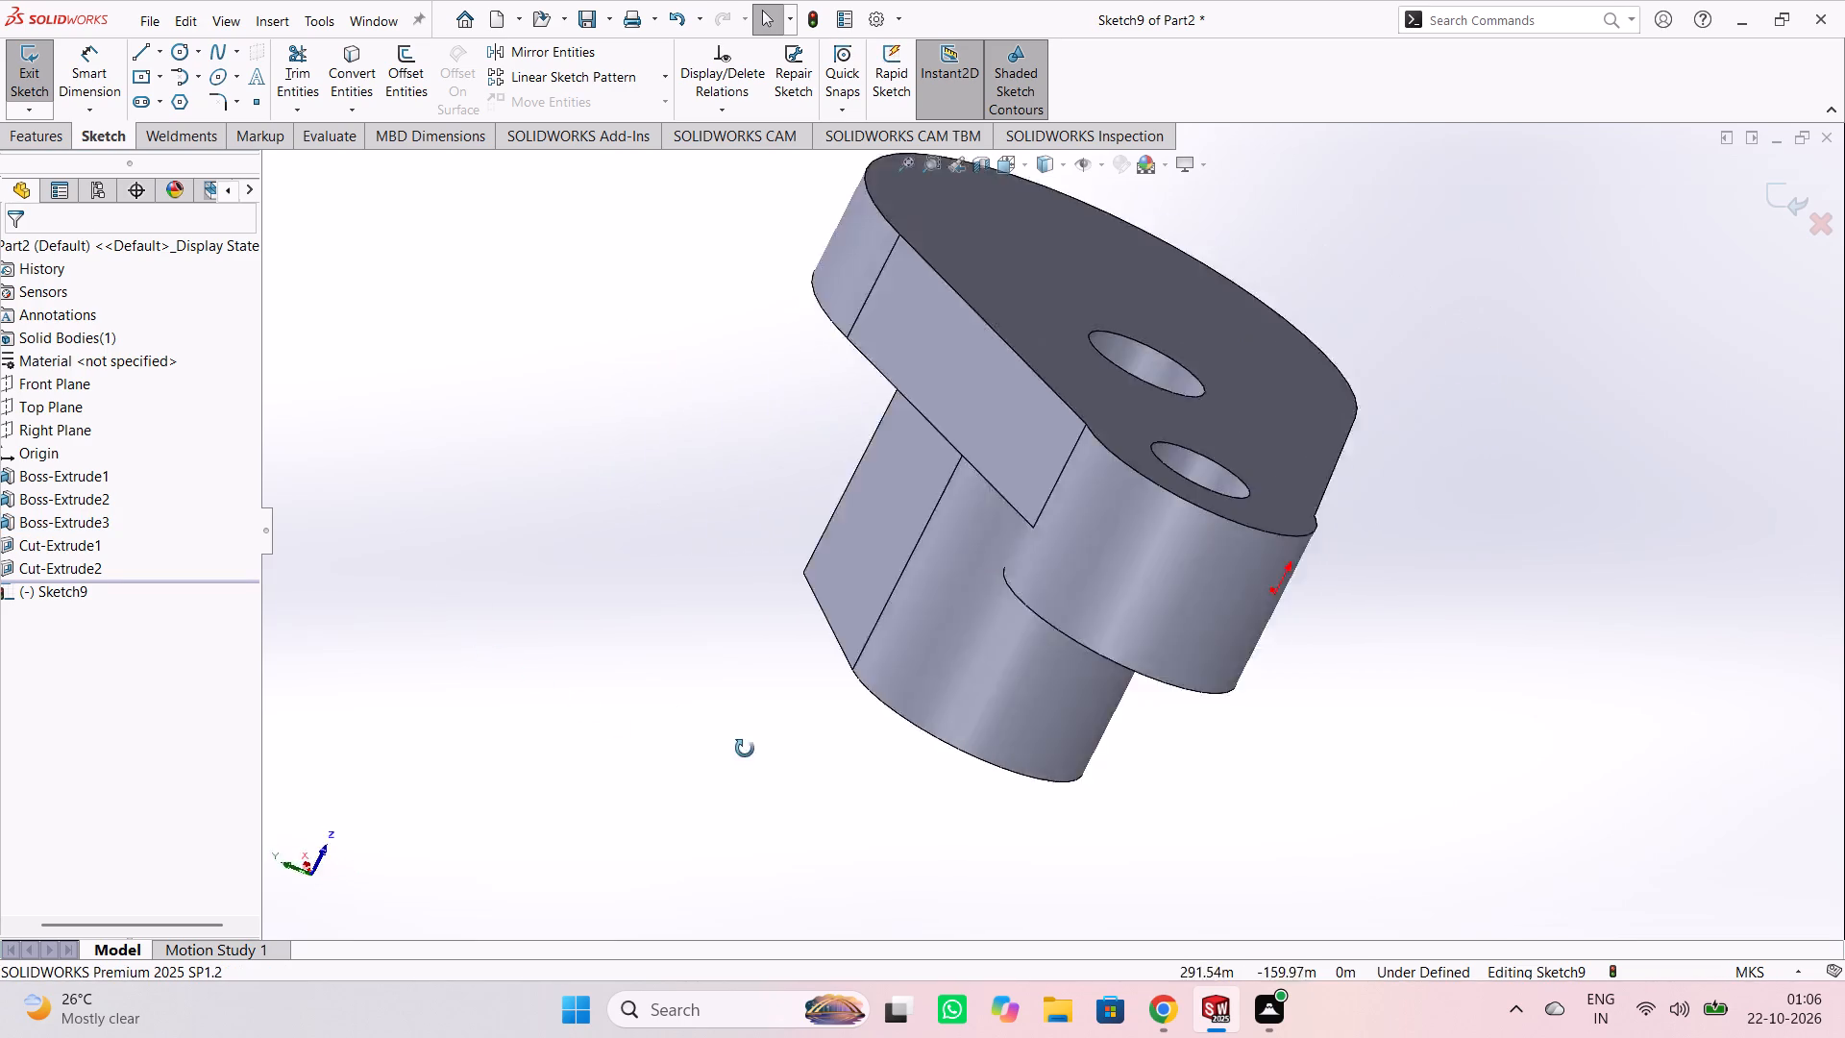
{"action": "middle_click_drag", "start_coordinate": [745, 749], "coordinate": [318, 568]}
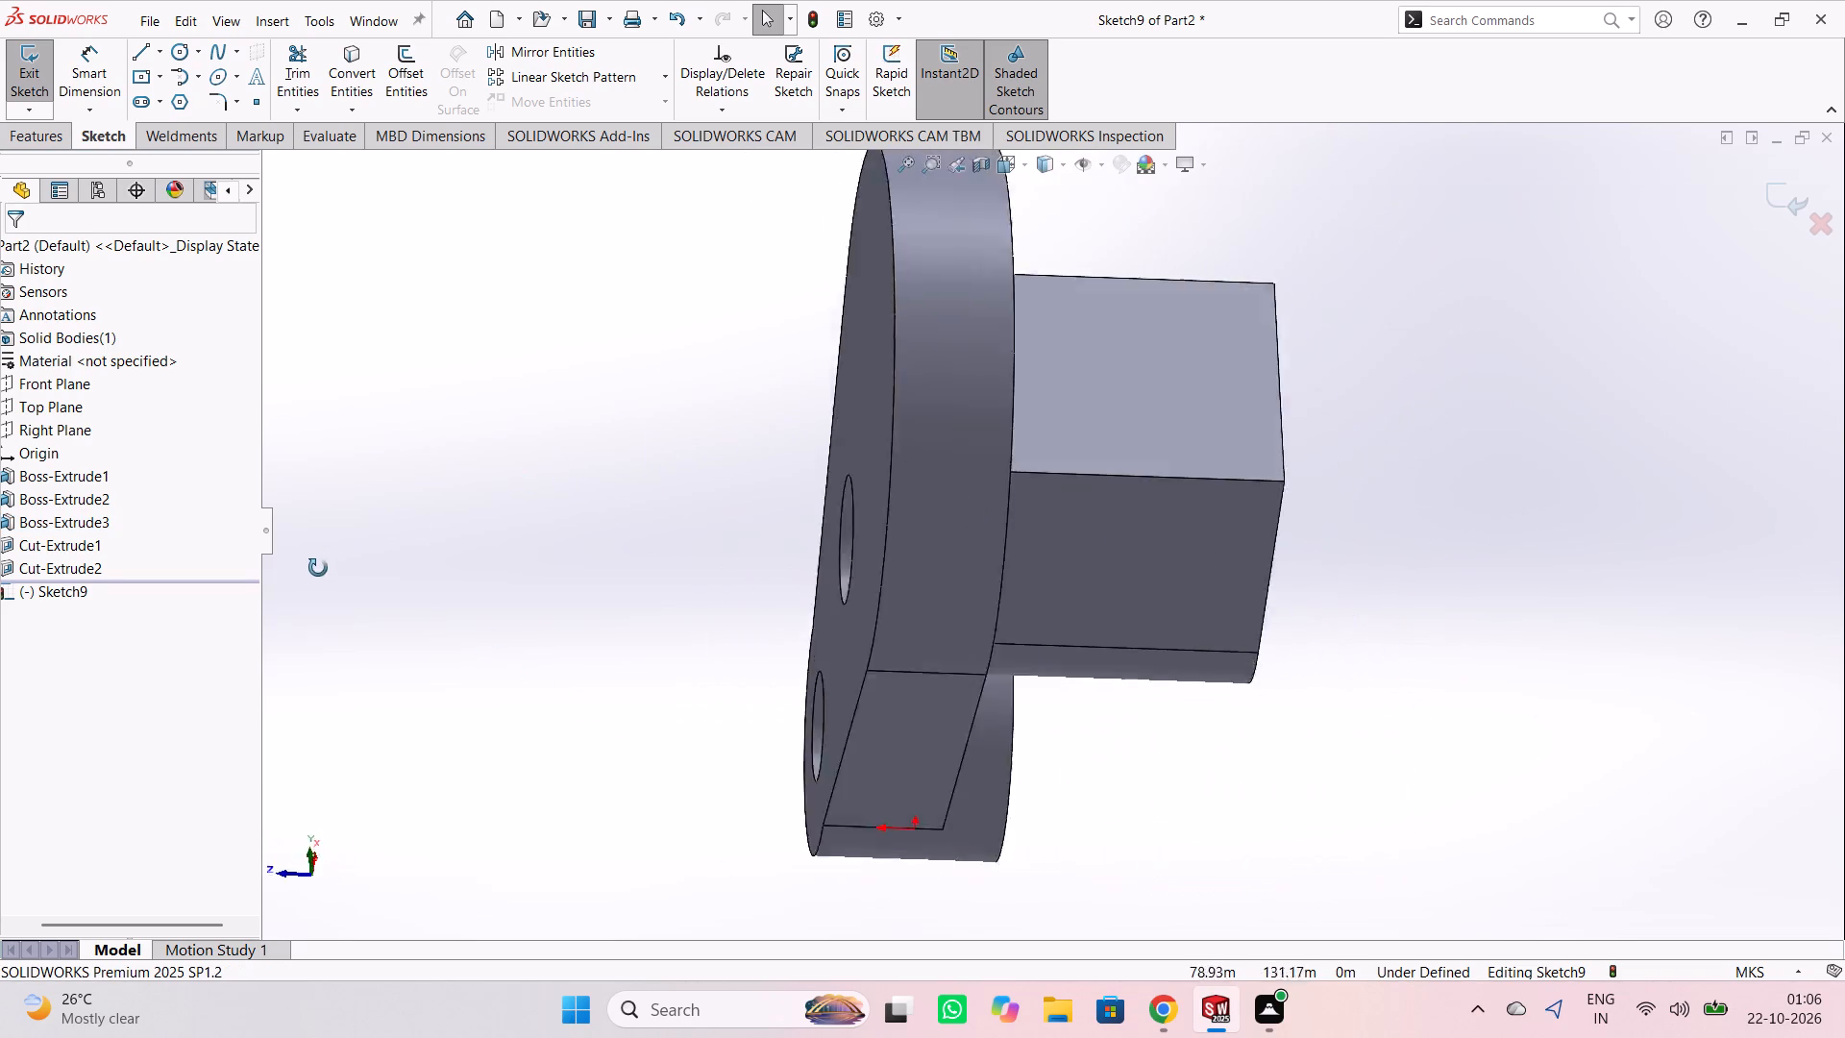
{"action": "middle_click_drag", "start_coordinate": [318, 568], "coordinate": [585, 938]}
{"action": "middle_click_drag", "start_coordinate": [1488, 302], "coordinate": [1452, 421]}
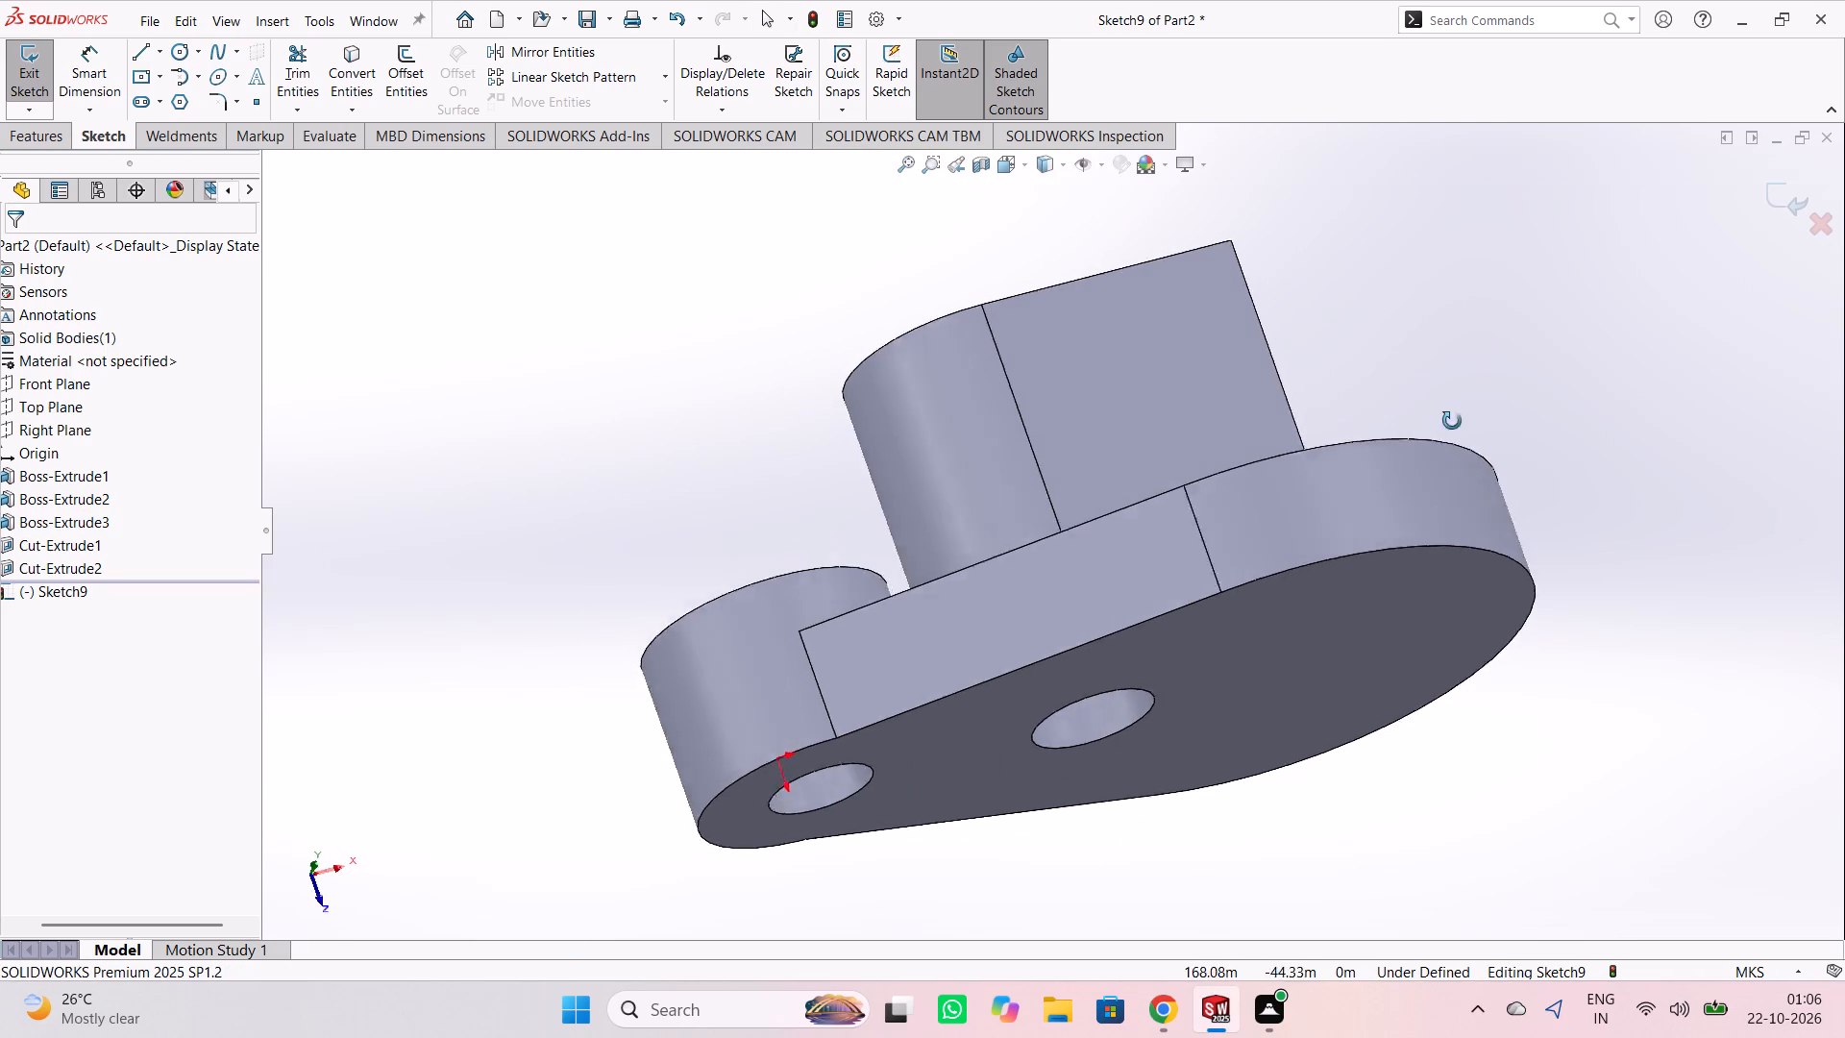
{"action": "middle_click_drag", "start_coordinate": [1452, 421], "coordinate": [1494, 810]}
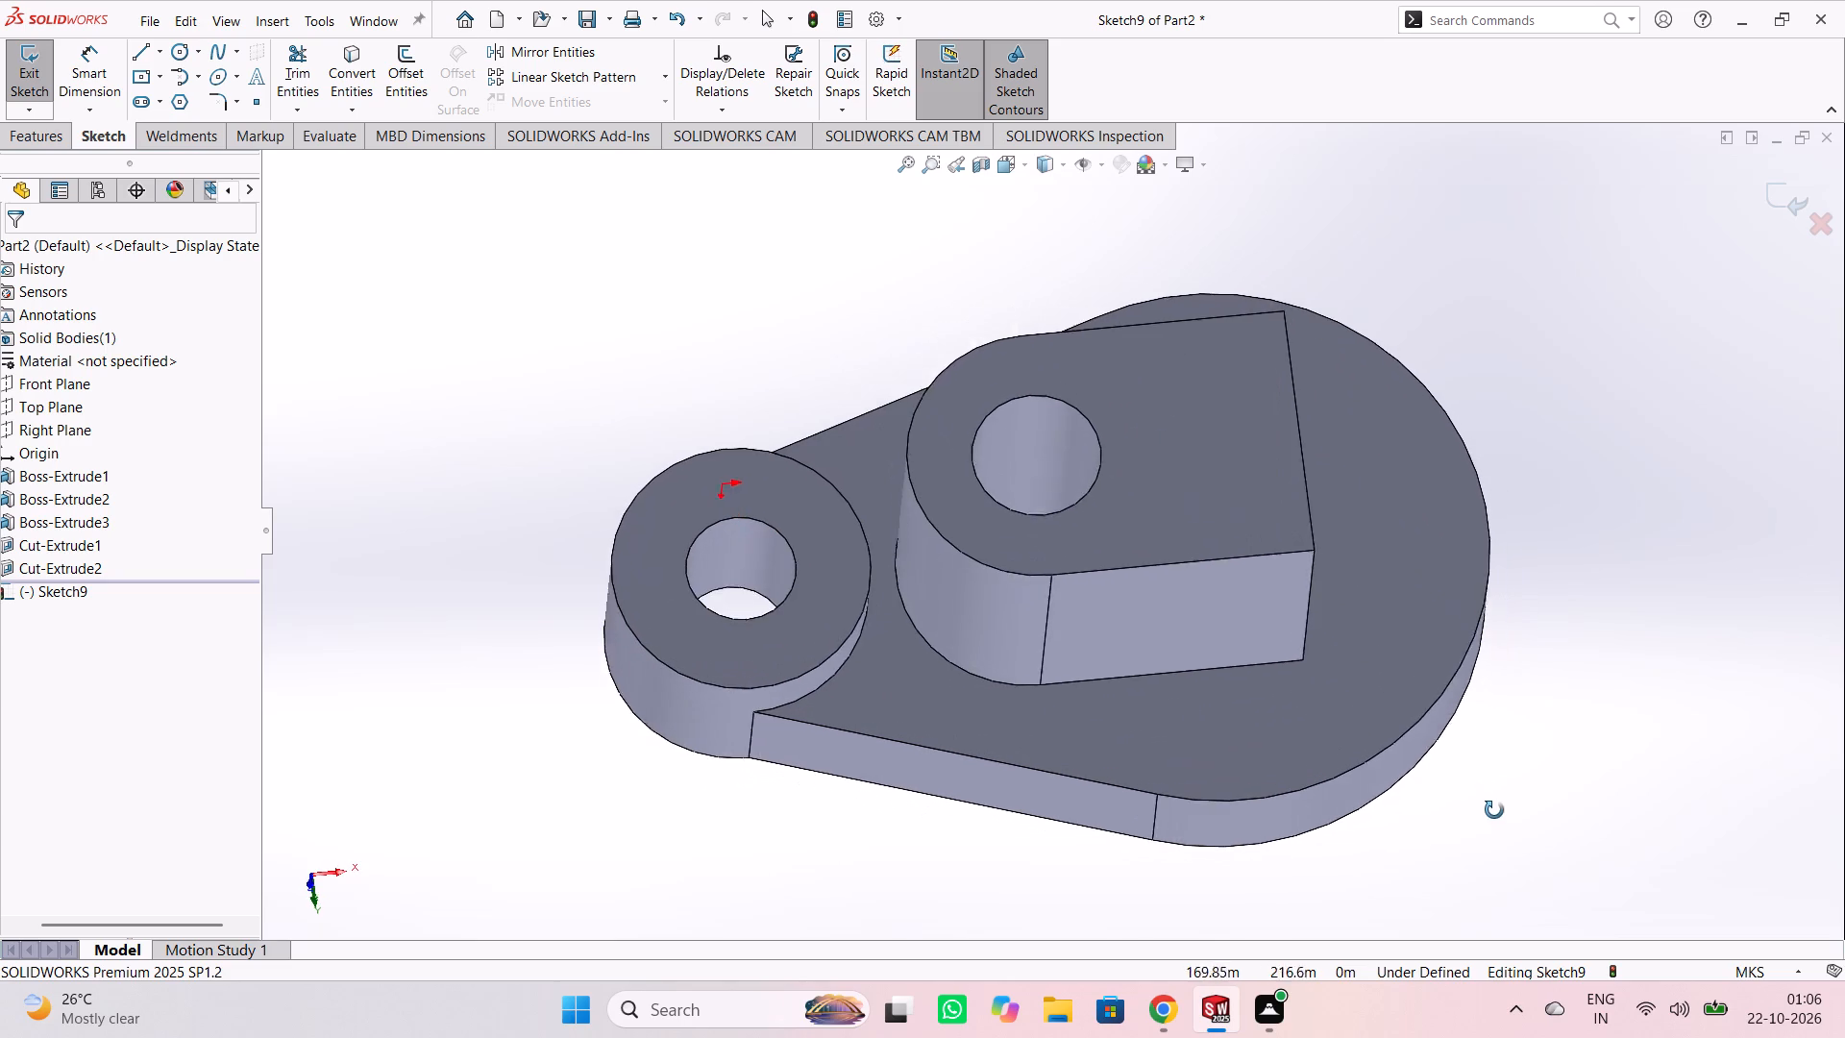
{"action": "middle_click_drag", "start_coordinate": [1494, 810], "coordinate": [1443, 744]}
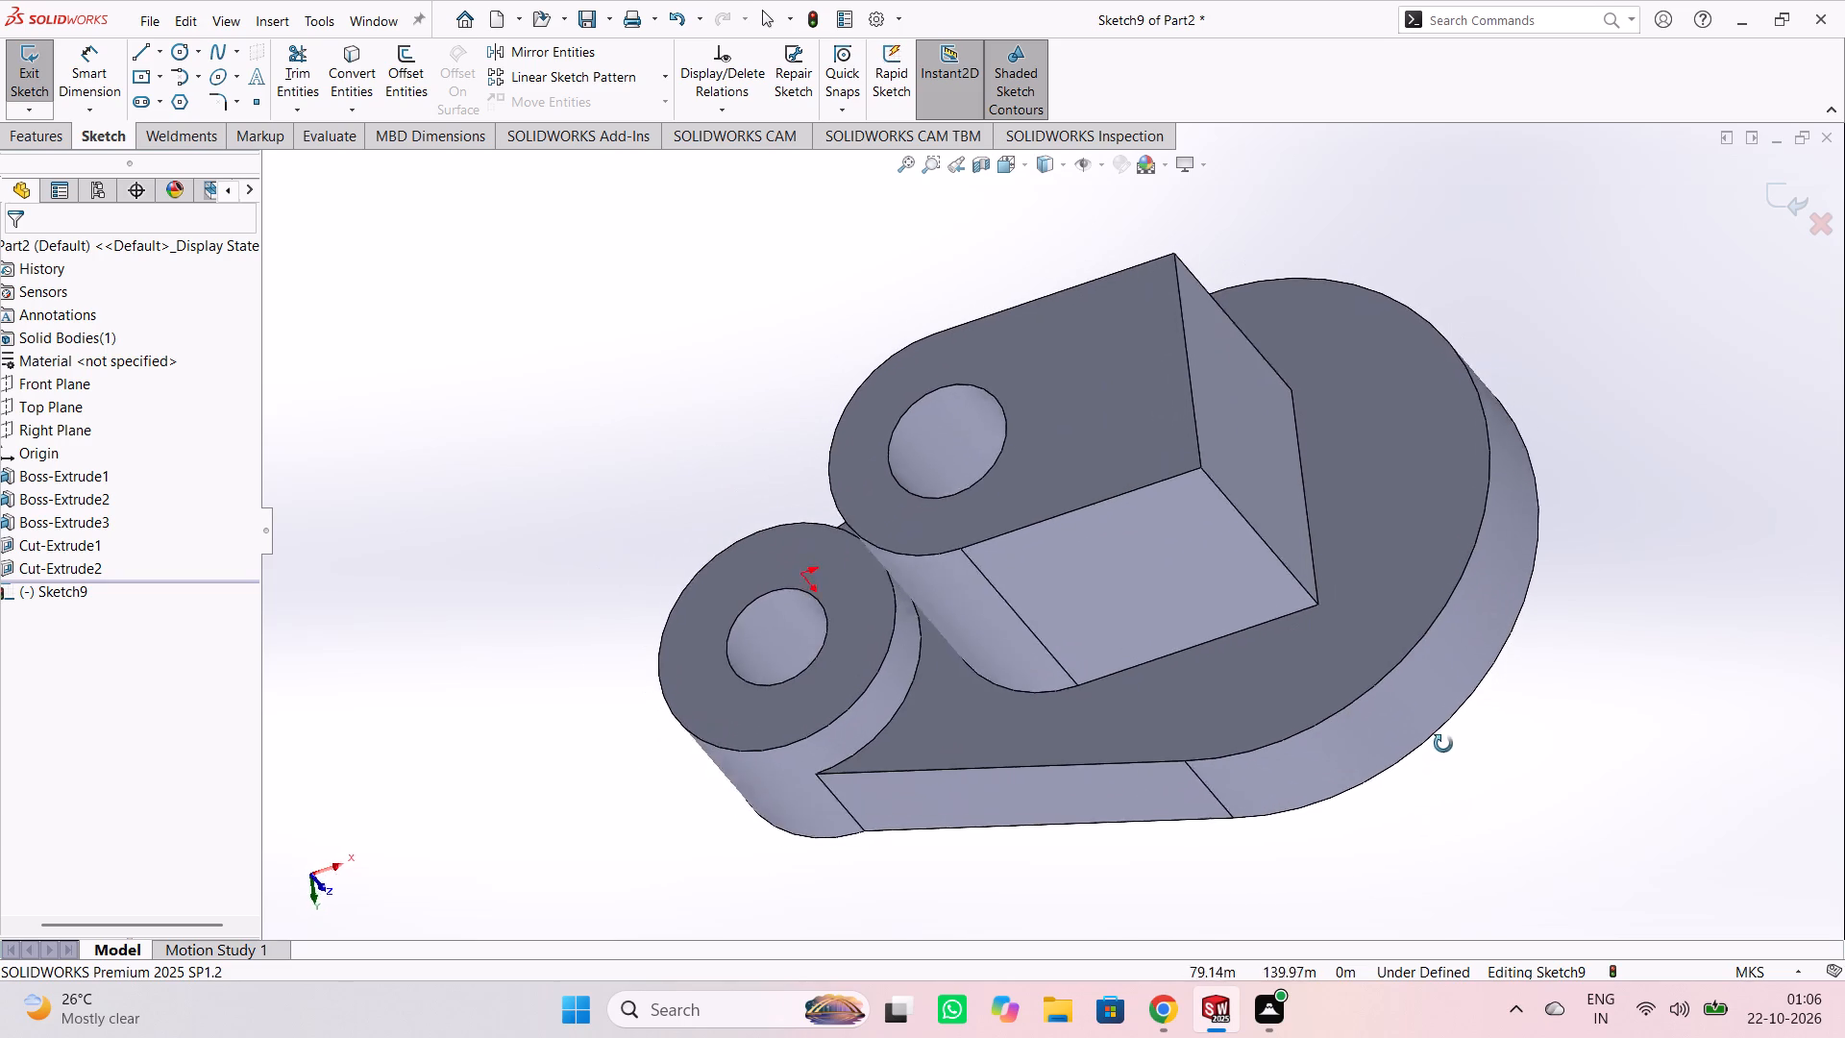
{"action": "middle_click_drag", "start_coordinate": [1443, 744], "coordinate": [1446, 691]}
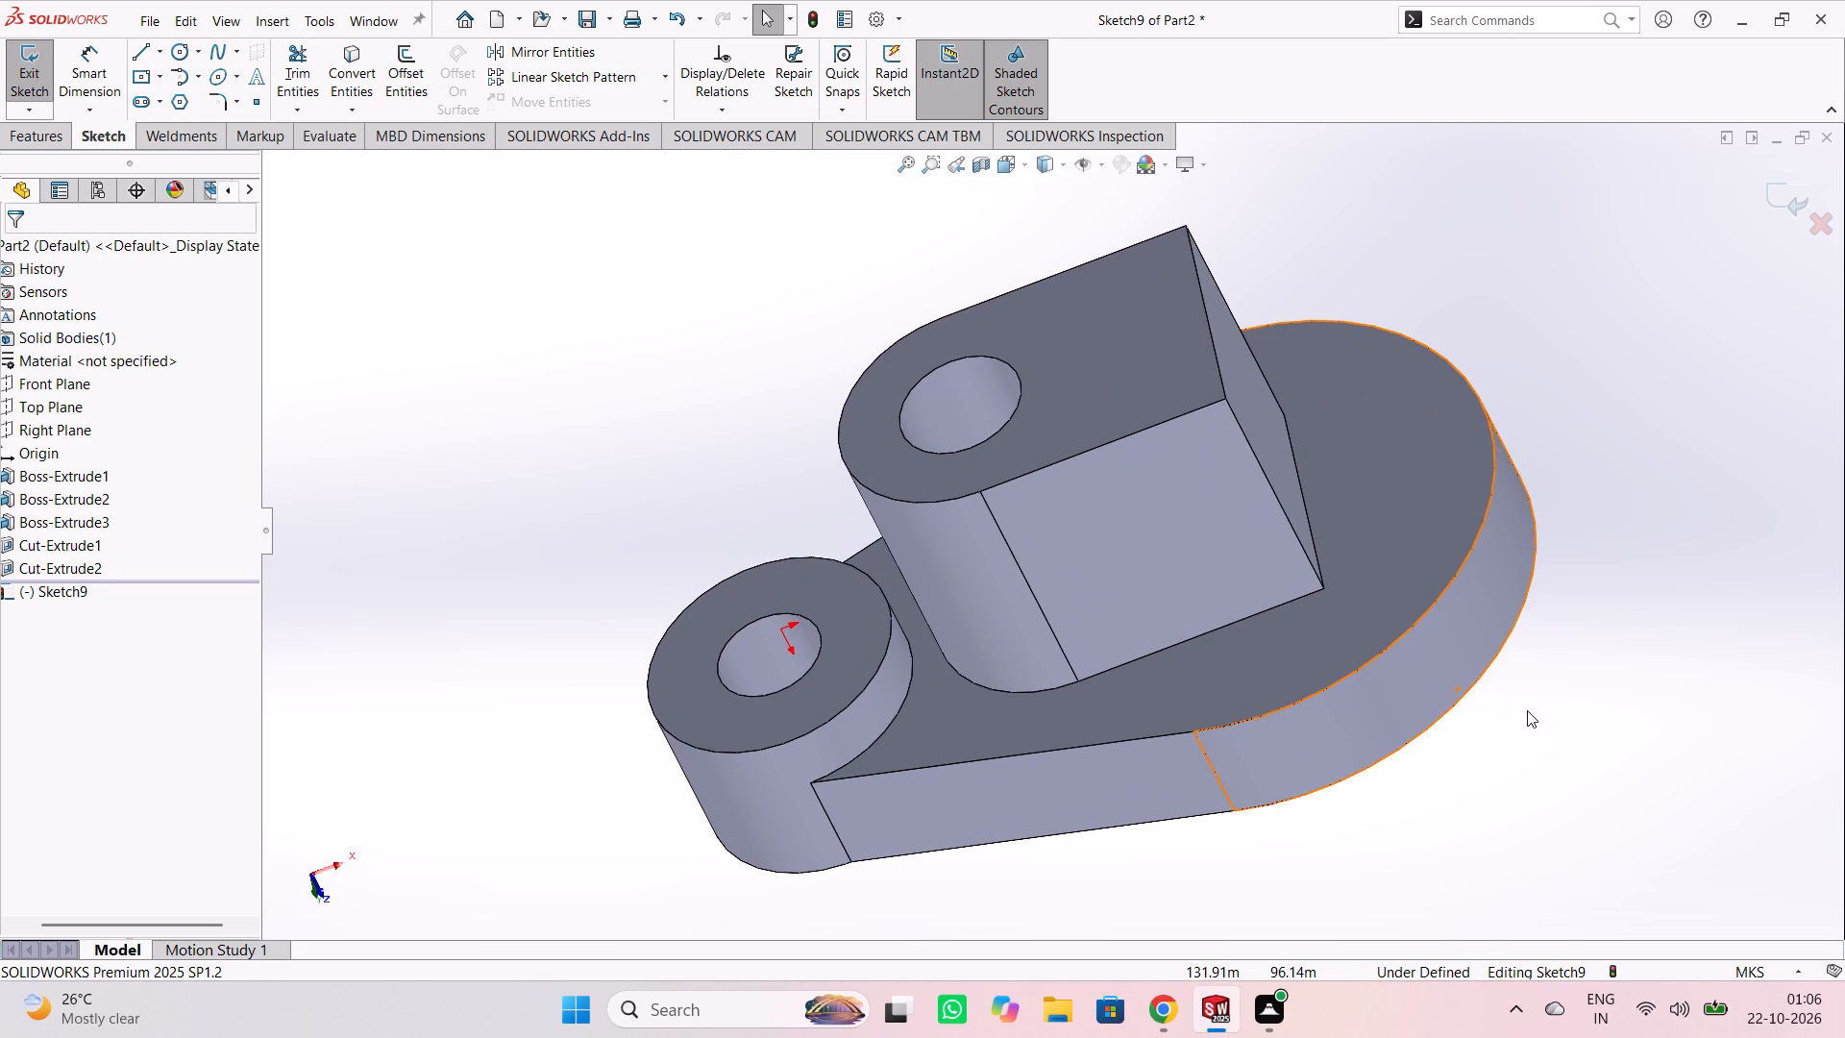
{"action": "key", "text": "ctrl+1"}
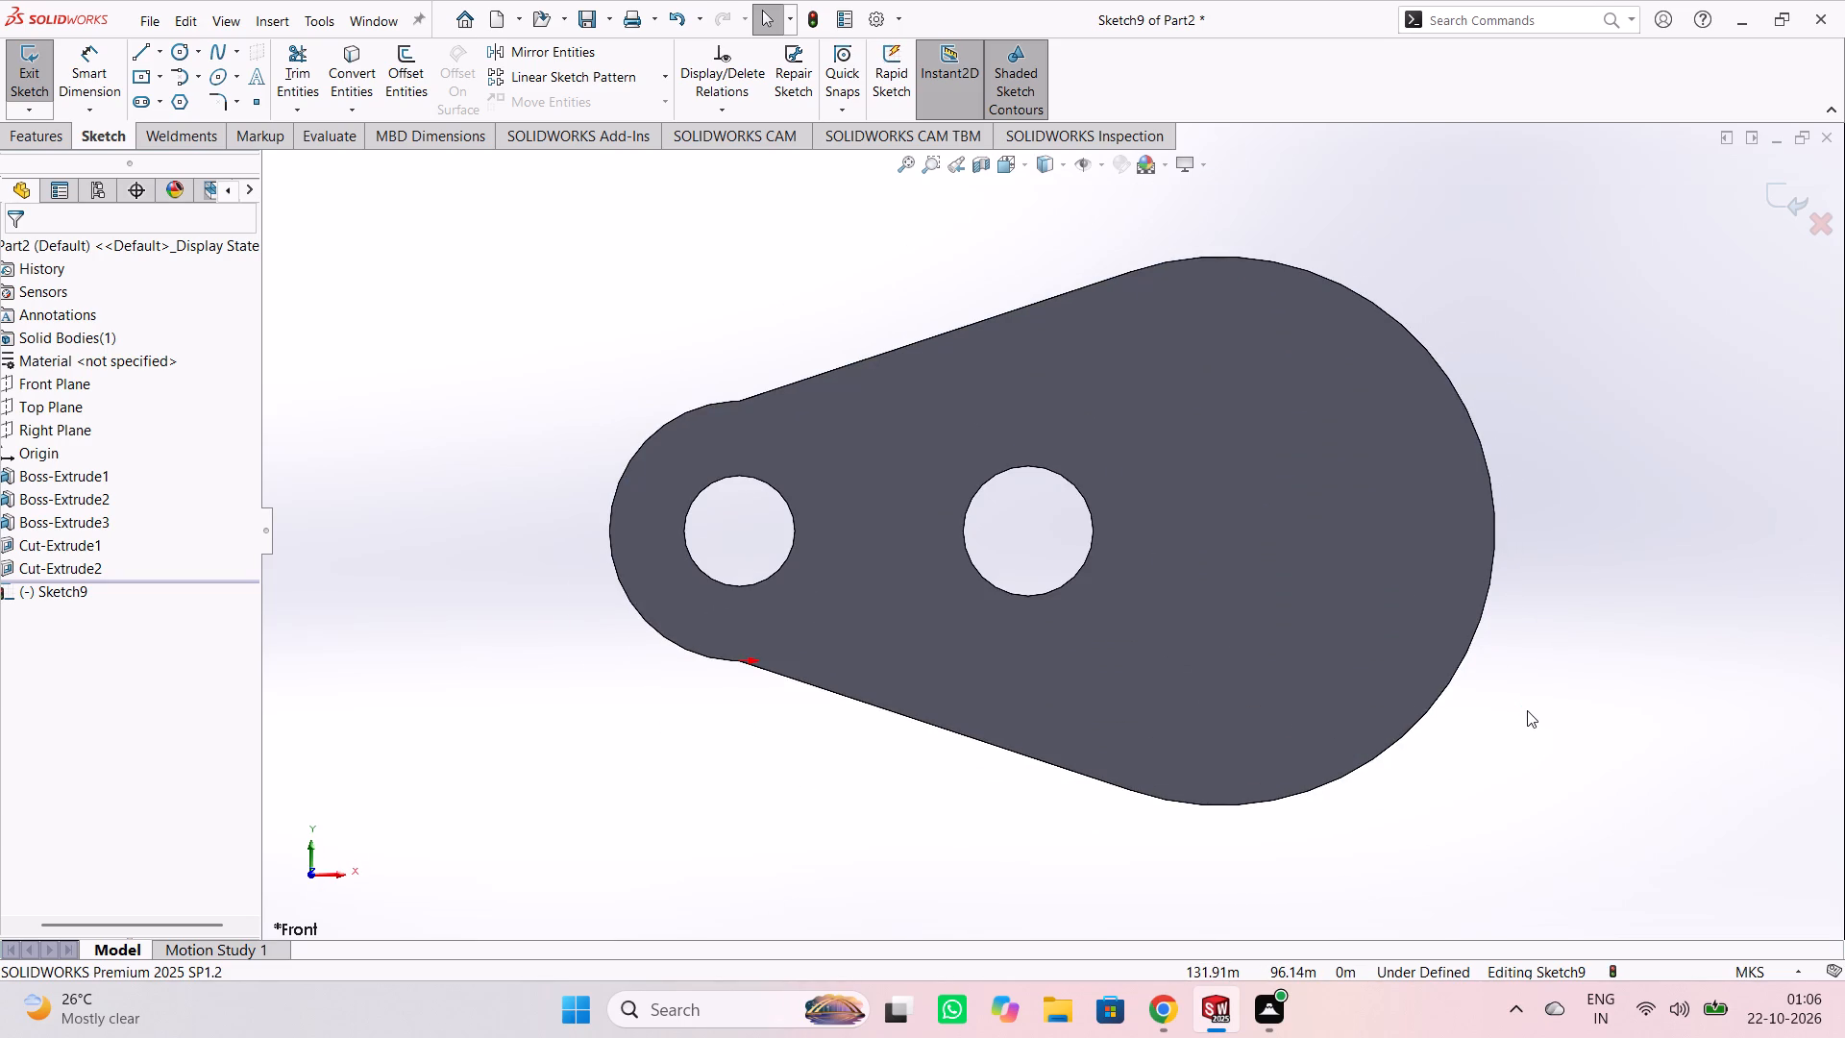
{"action": "key", "text": "ctrl+2"}
{"action": "key", "text": "ctrl+3"}
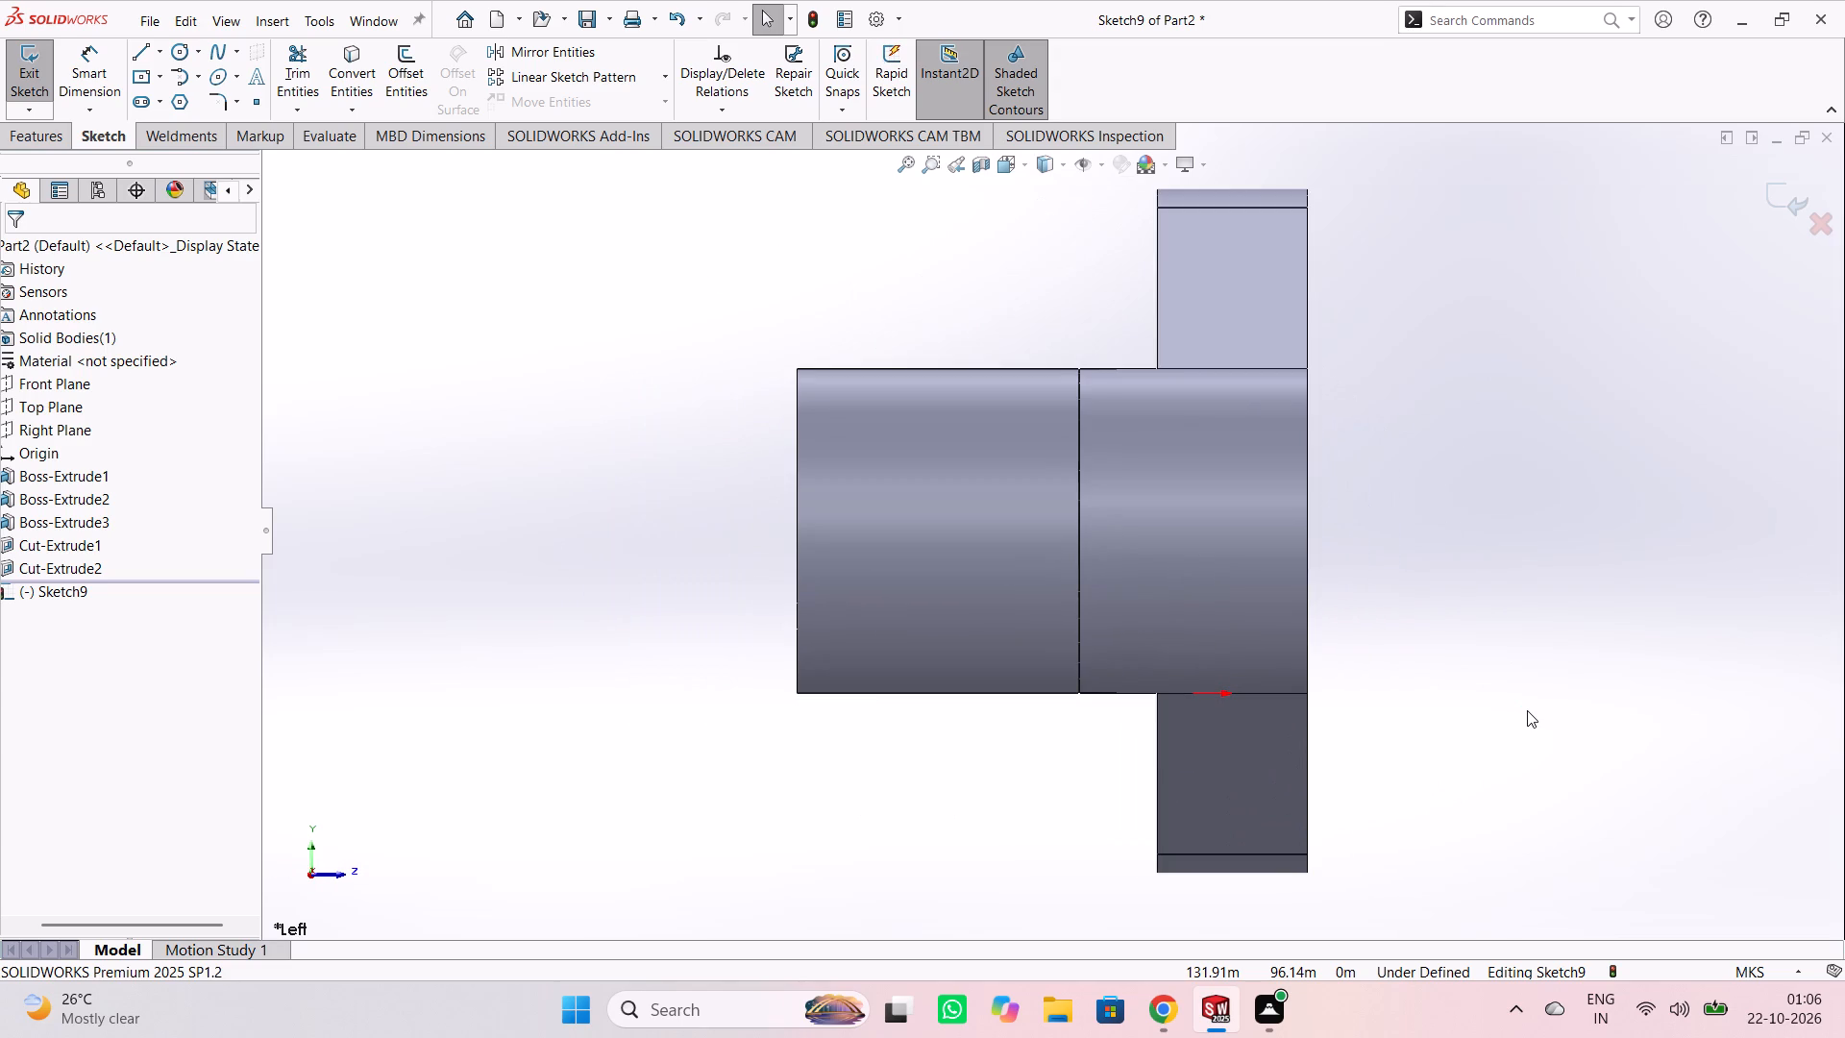
{"action": "key", "text": "ctrl+3"}
{"action": "key", "text": "ctrl+3"}
{"action": "key", "text": "ctrl+3"}
{"action": "key", "text": "ctrl+4"}
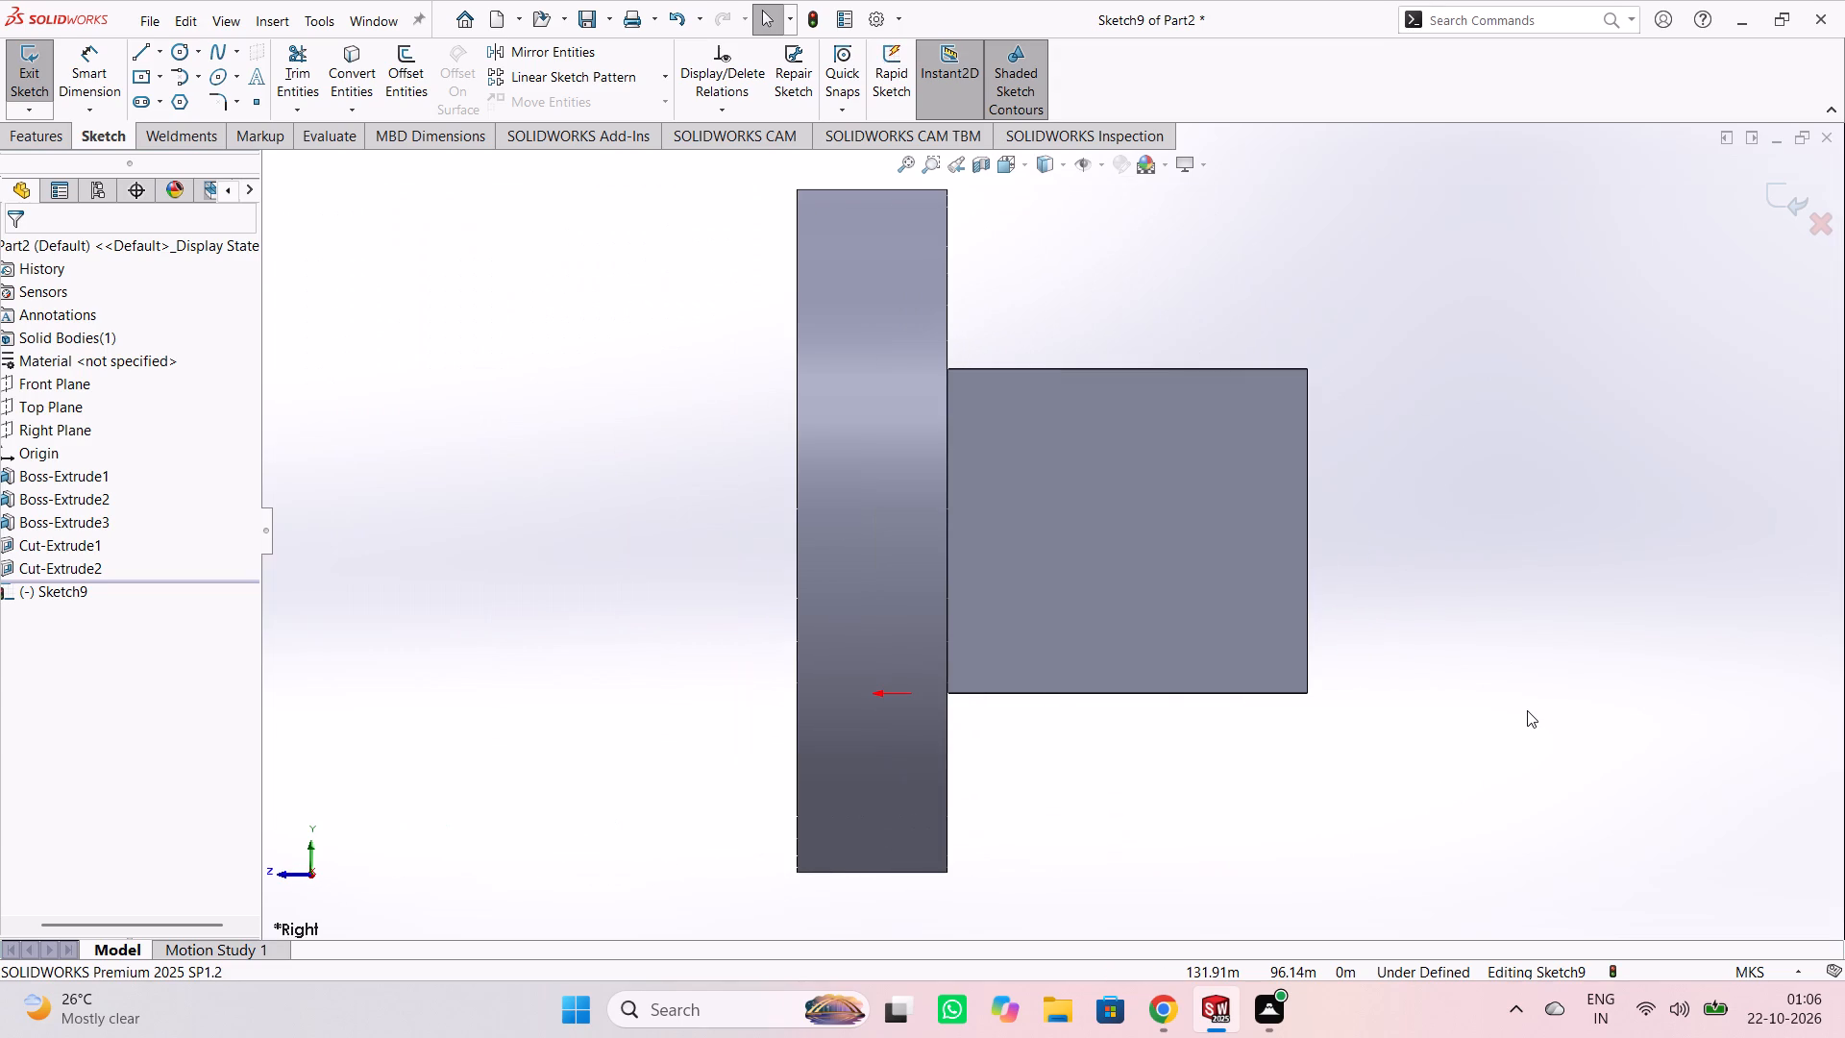
{"action": "key", "text": "ctrl+5"}
{"action": "key", "text": "ctrl+6"}
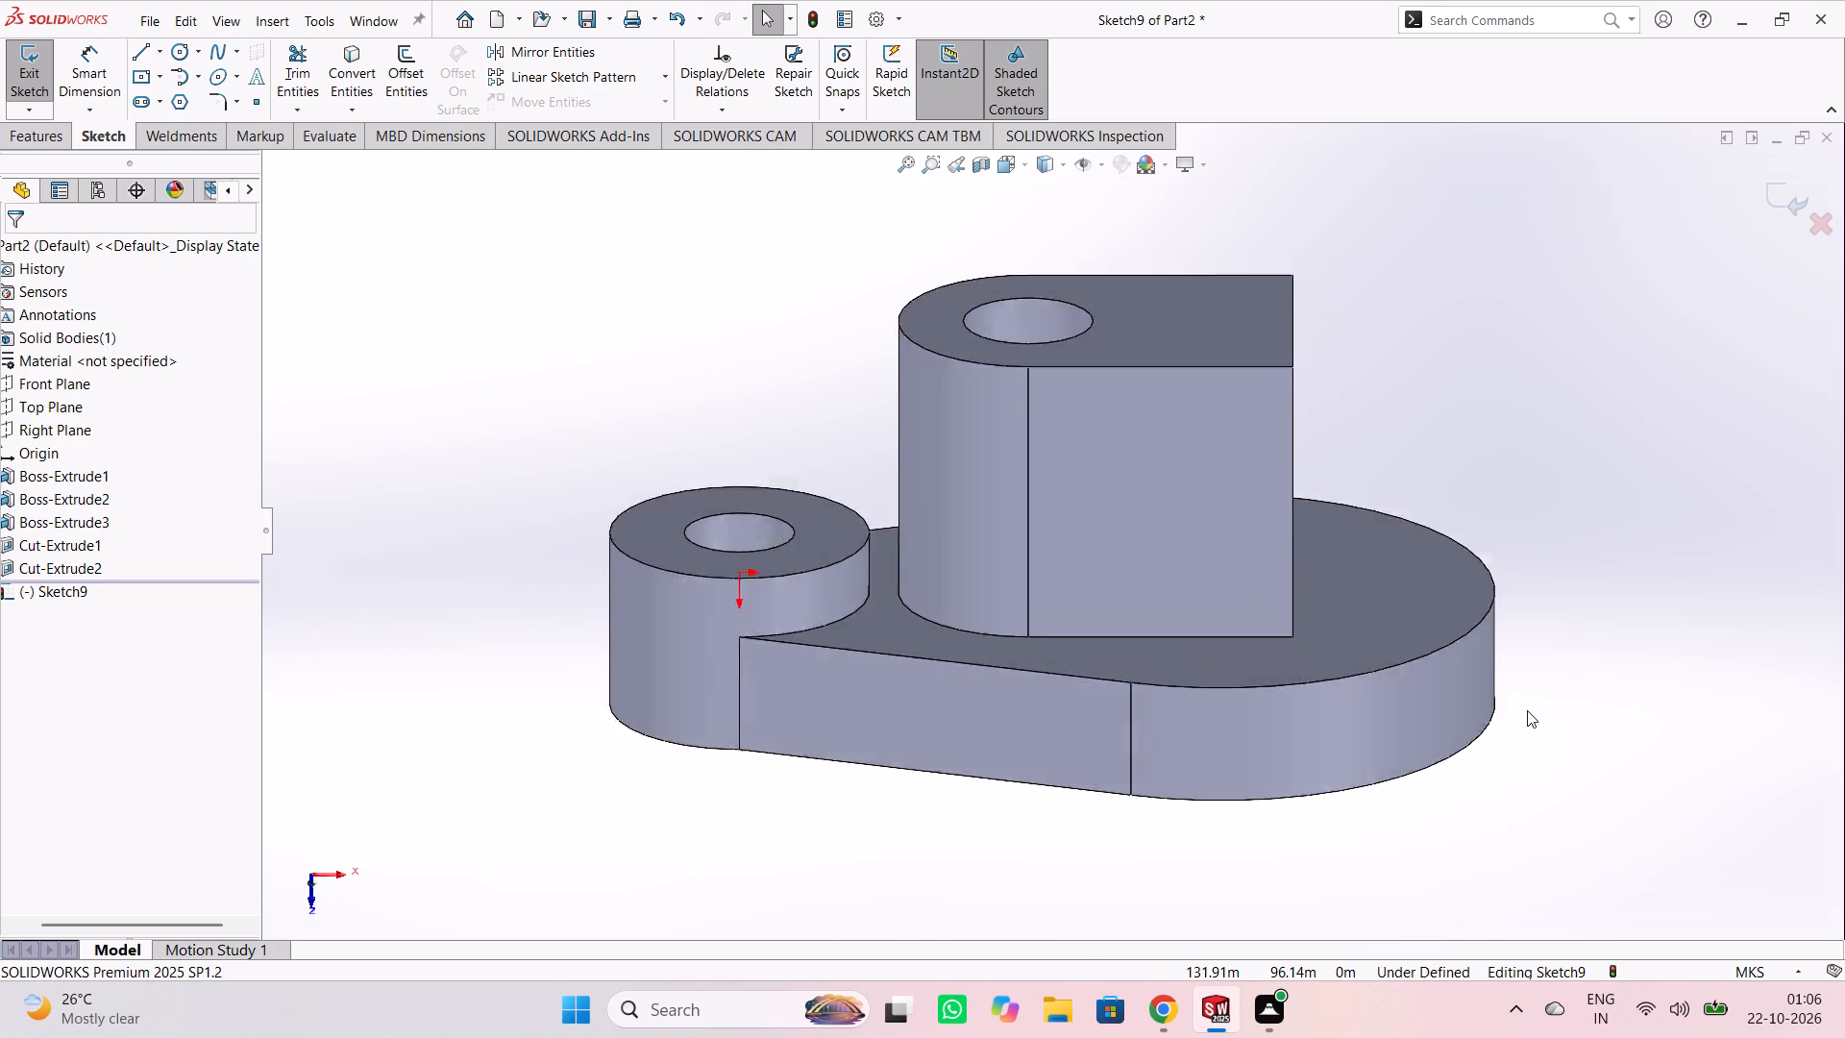
{"action": "key", "text": "ctrl+7"}
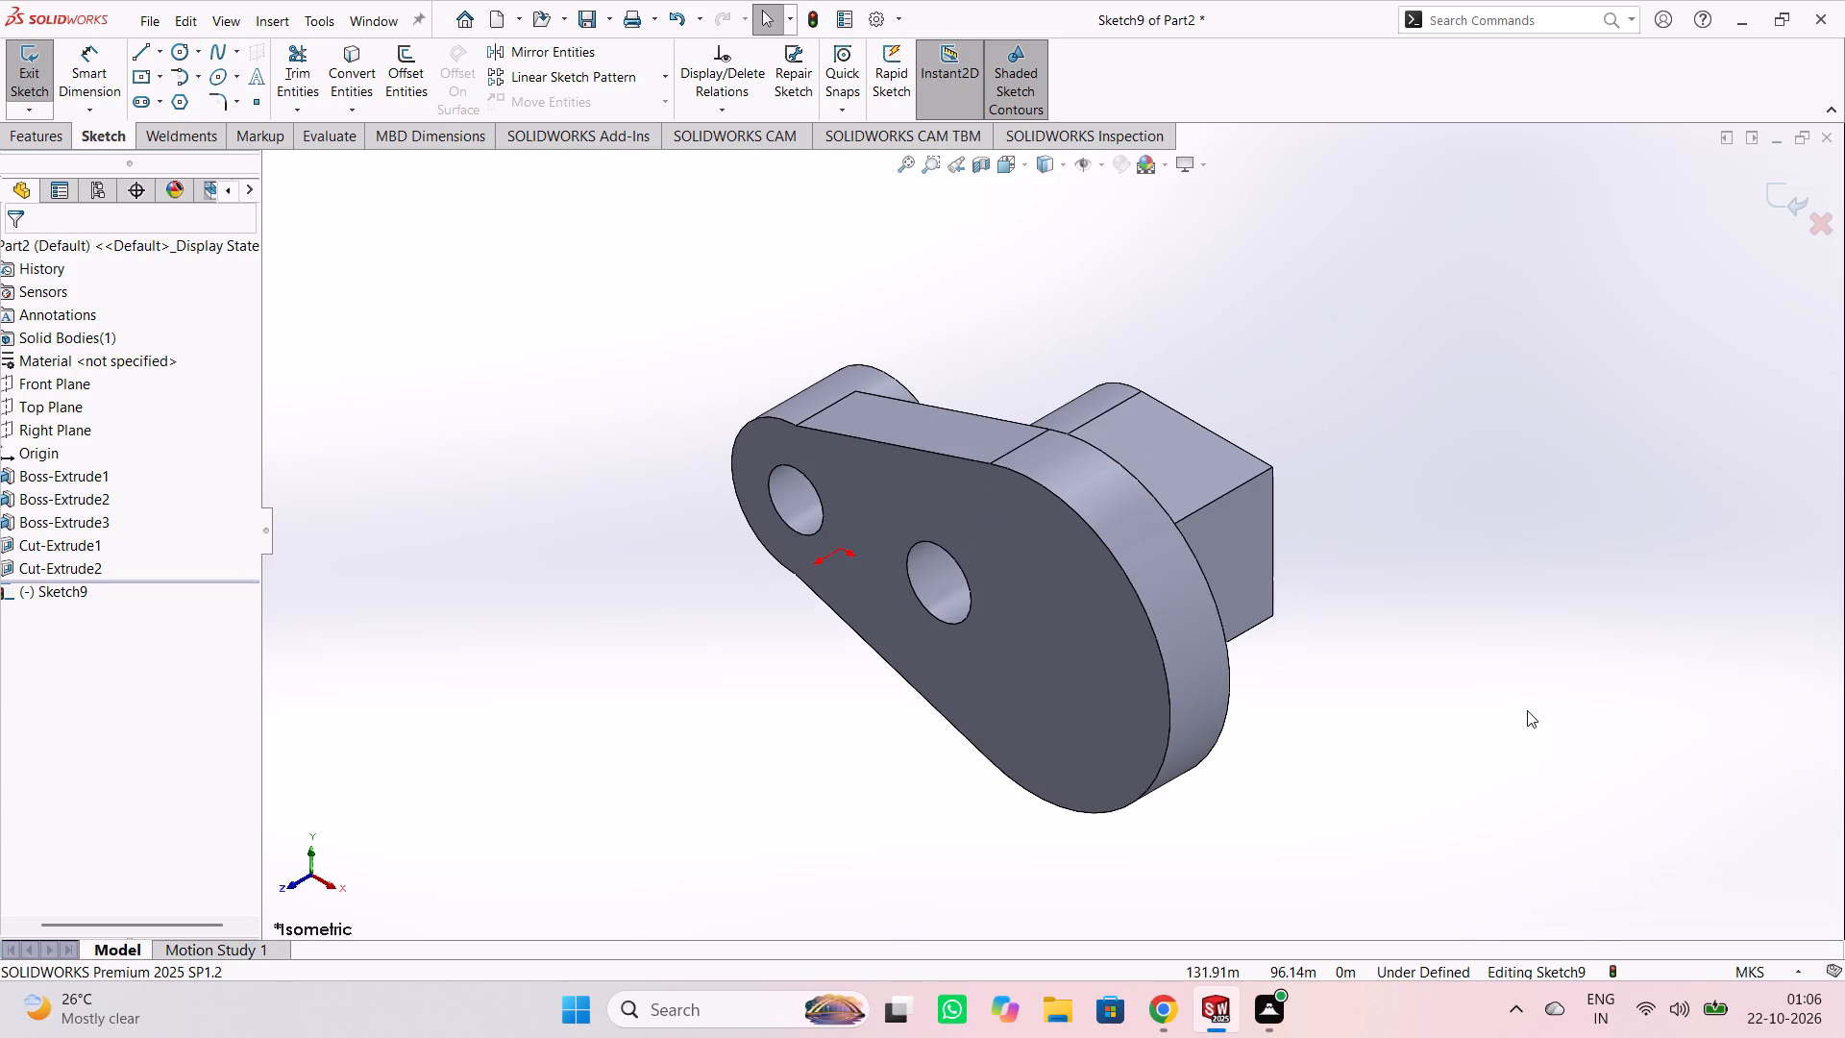
{"action": "middle_click_drag", "start_coordinate": [1366, 285], "coordinate": [865, 617]}
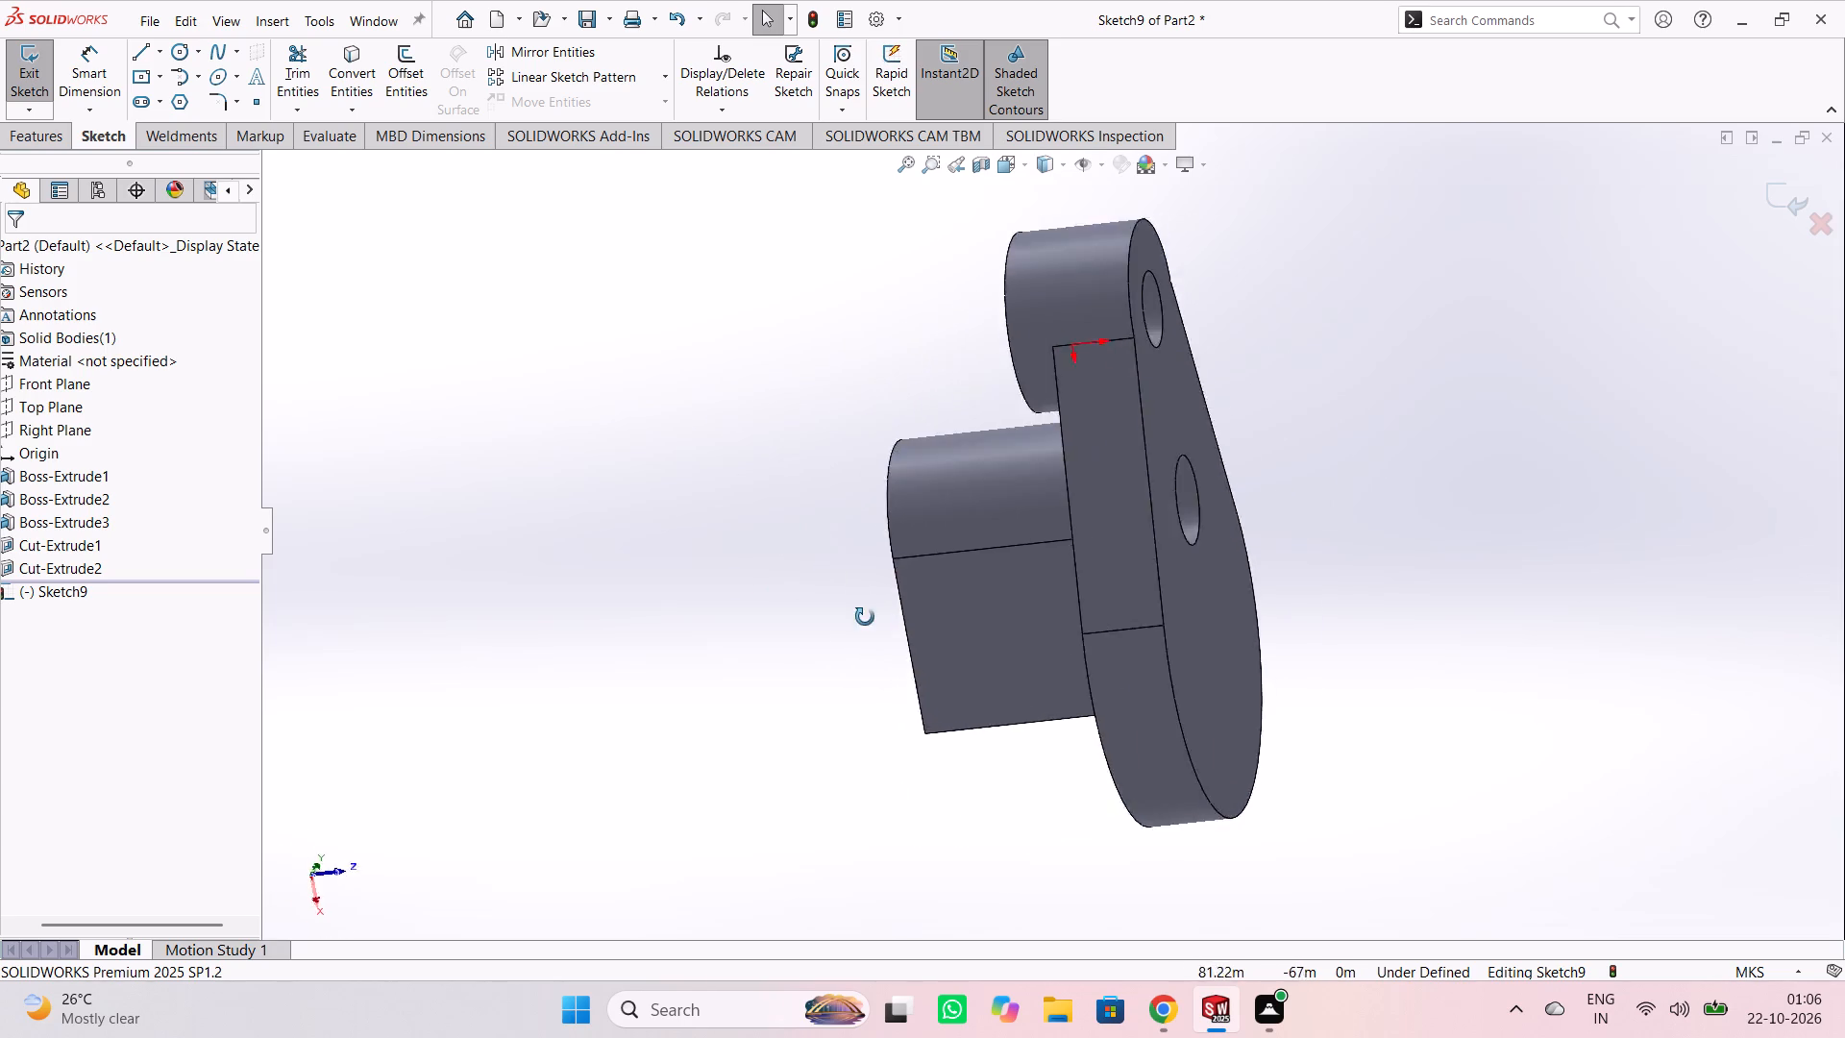
{"action": "middle_click_drag", "start_coordinate": [865, 617], "coordinate": [1423, 601]}
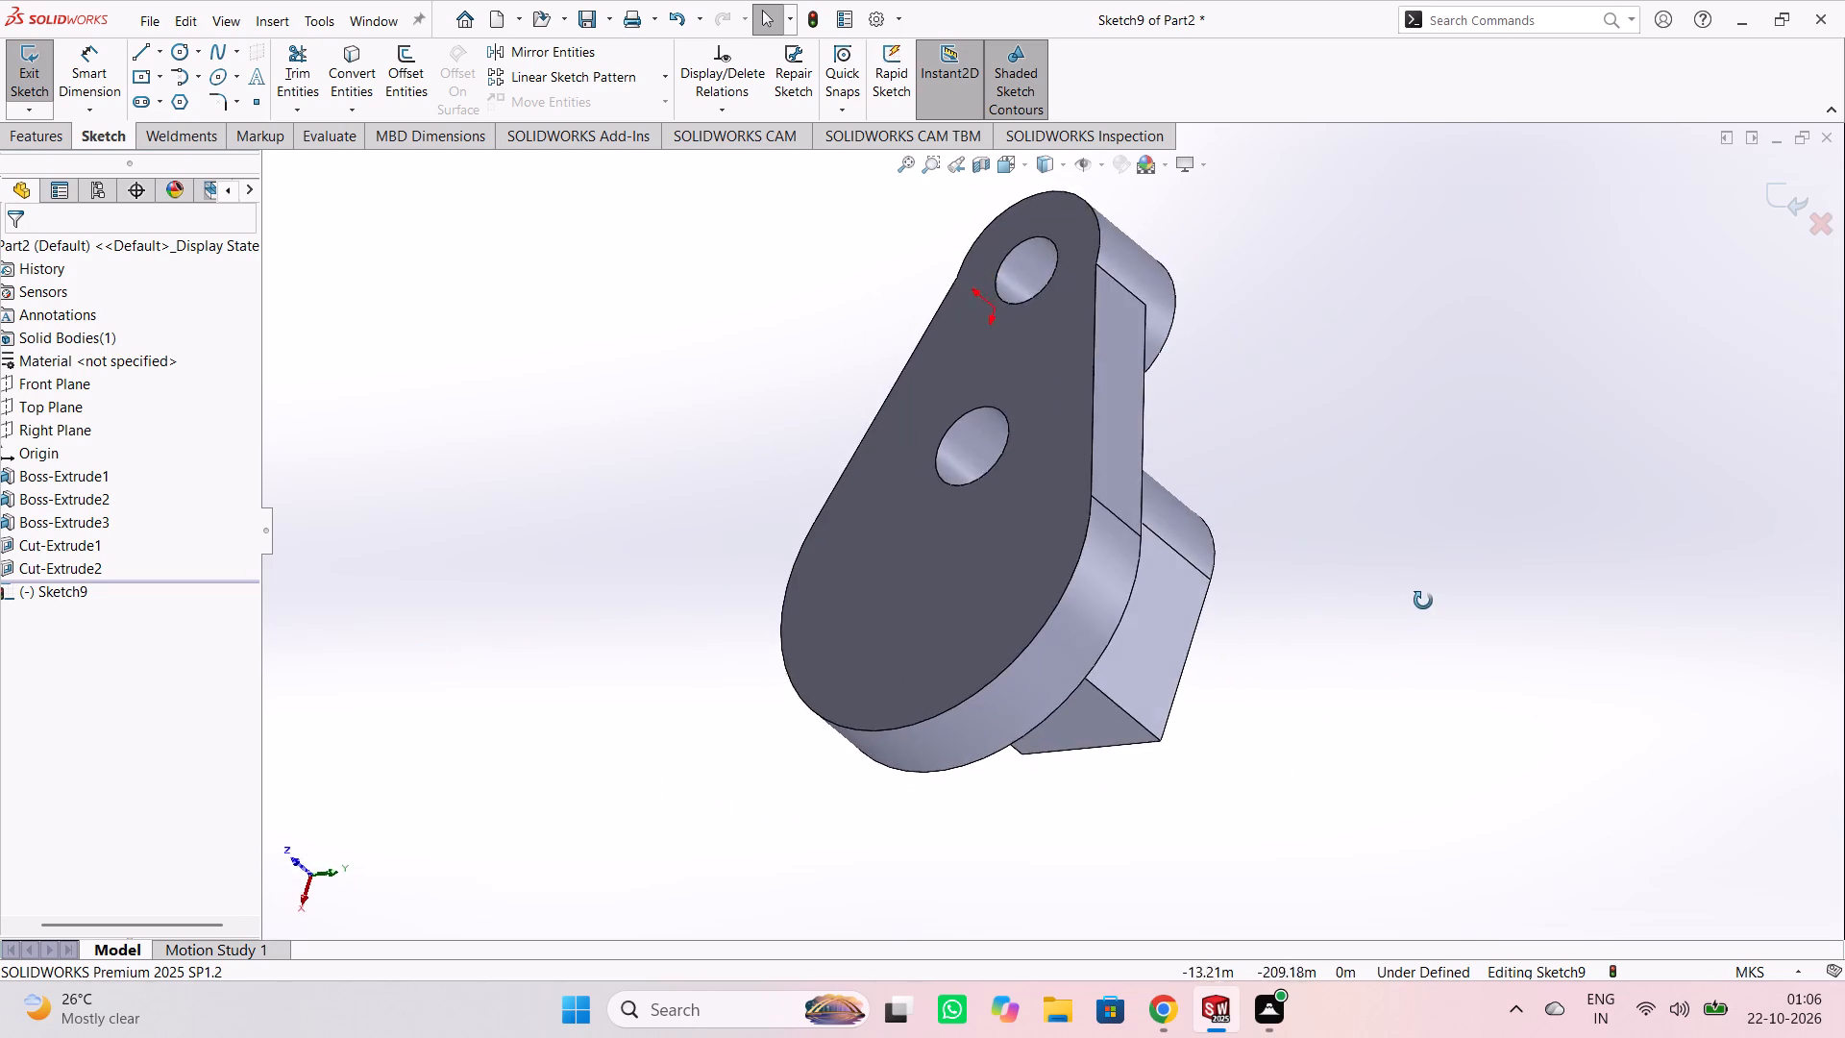
{"action": "middle_click_drag", "start_coordinate": [1423, 601], "coordinate": [1030, 502]}
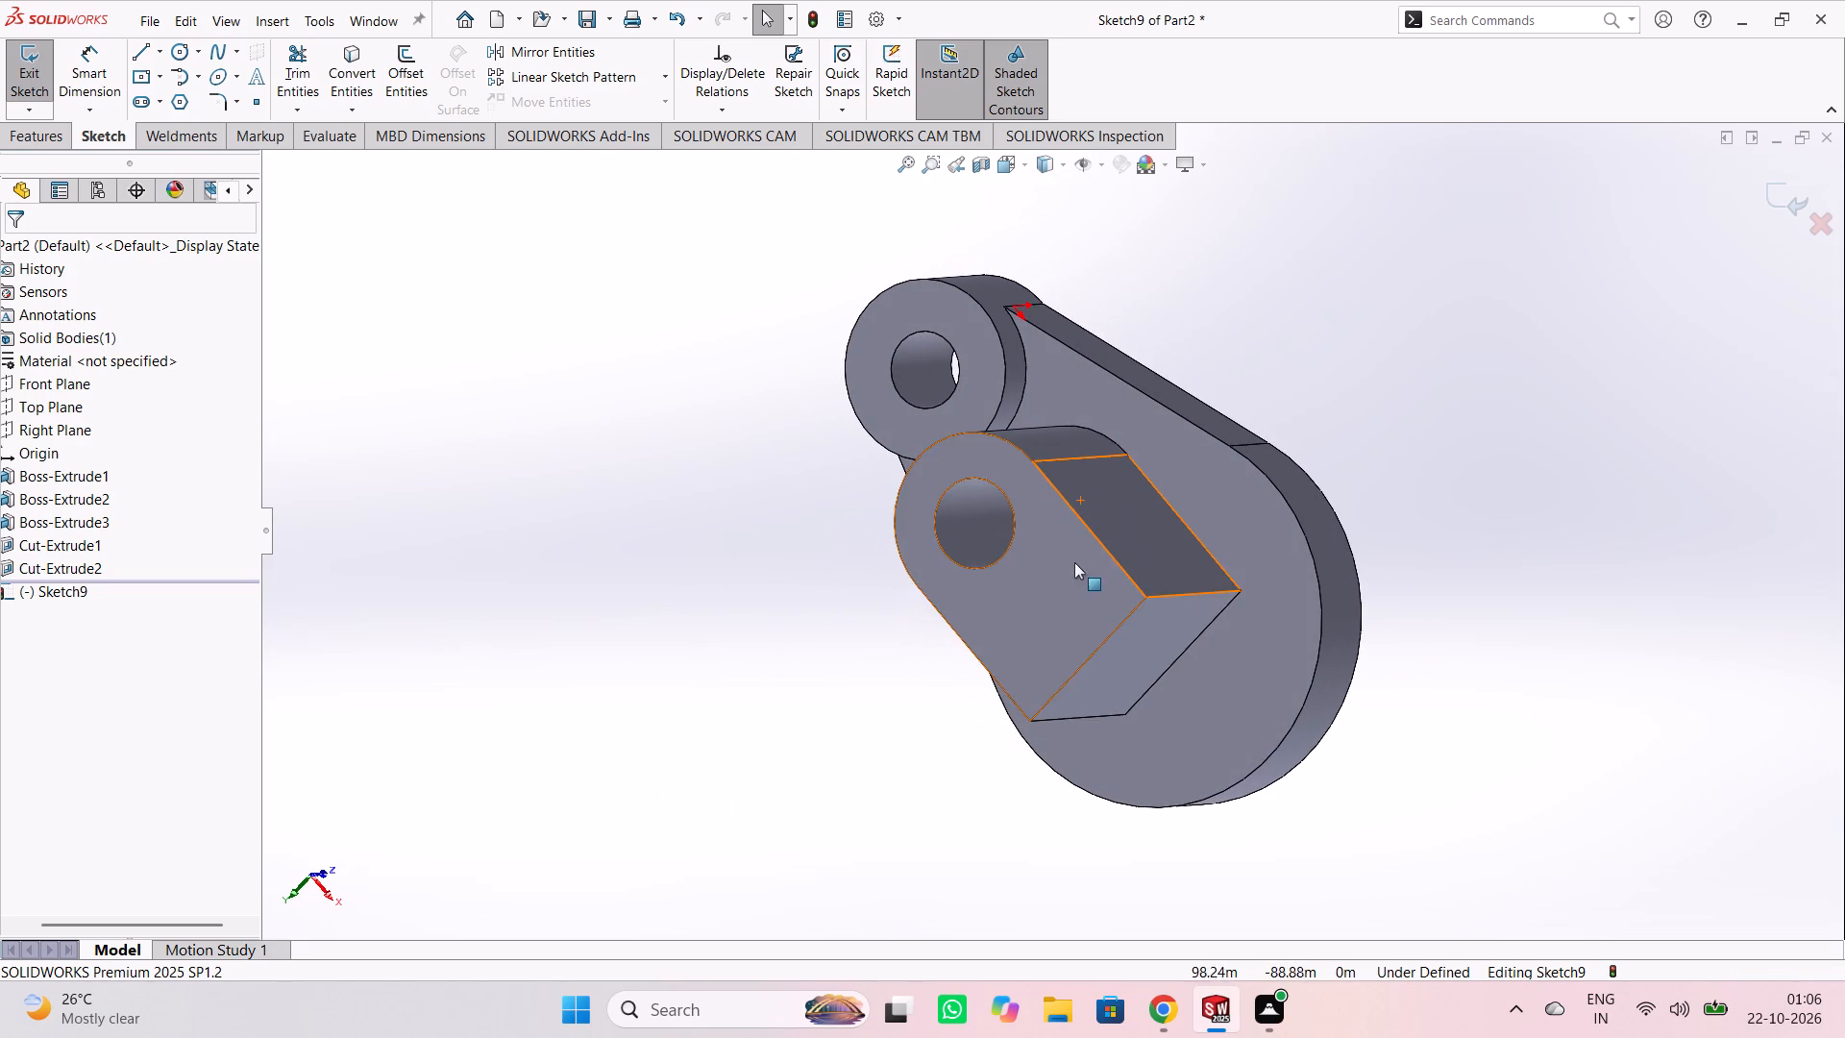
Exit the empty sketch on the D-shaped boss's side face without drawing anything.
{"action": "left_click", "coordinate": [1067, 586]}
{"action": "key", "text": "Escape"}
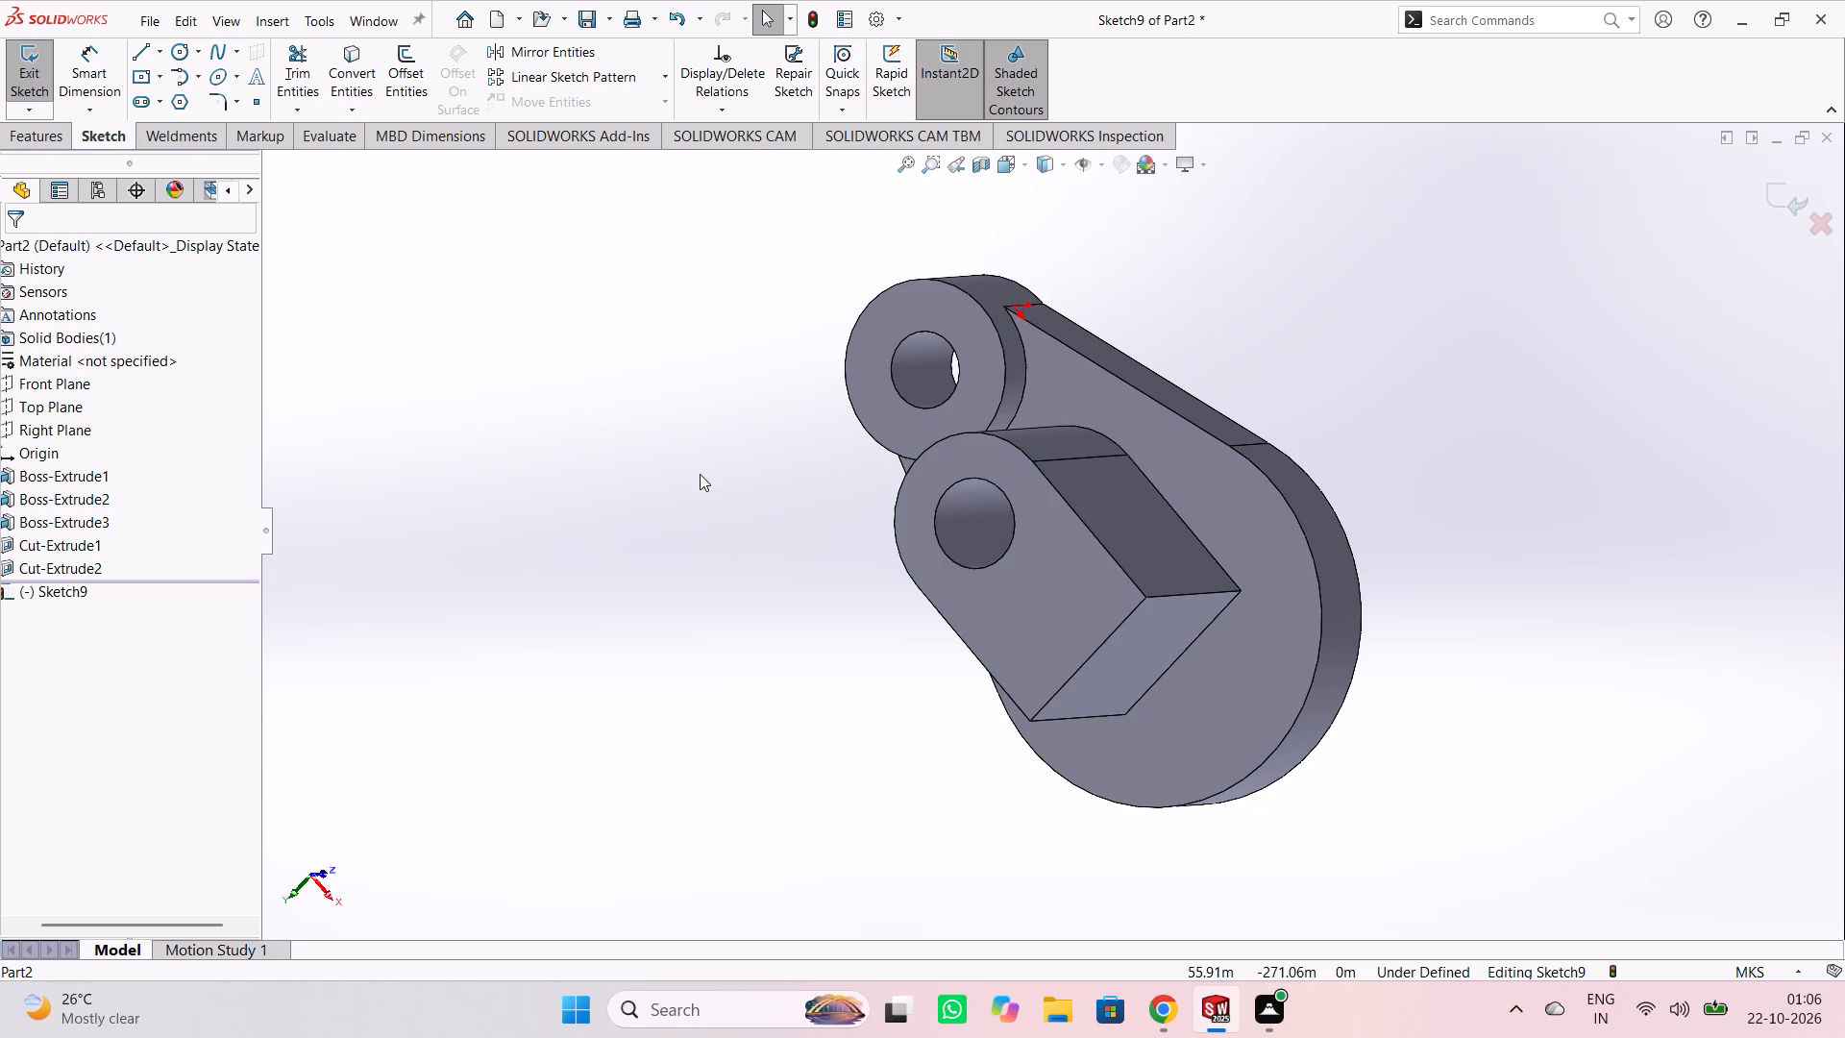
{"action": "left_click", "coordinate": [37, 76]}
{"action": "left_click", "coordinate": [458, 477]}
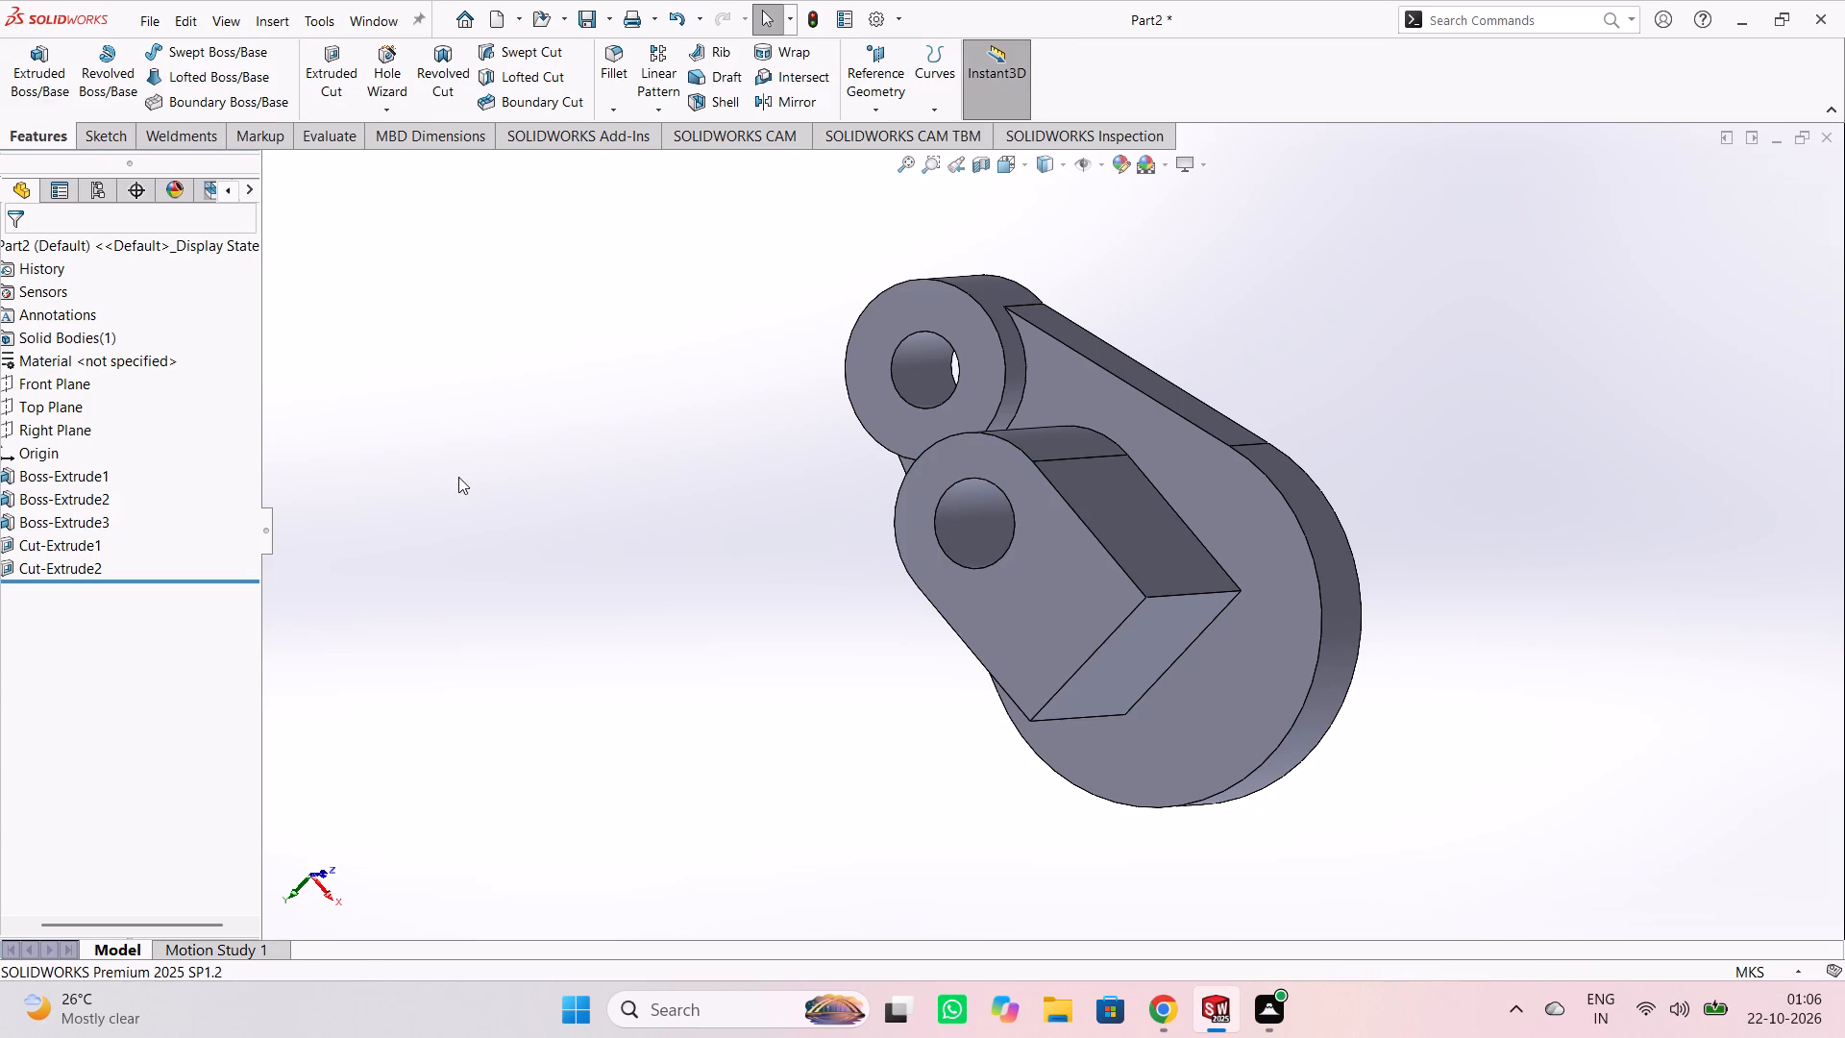
Open a sketch on the flat rectangular end face of the D-shaped boss, opposite its rounded end.
{"action": "middle_click_drag", "start_coordinate": [504, 547], "coordinate": [549, 485]}
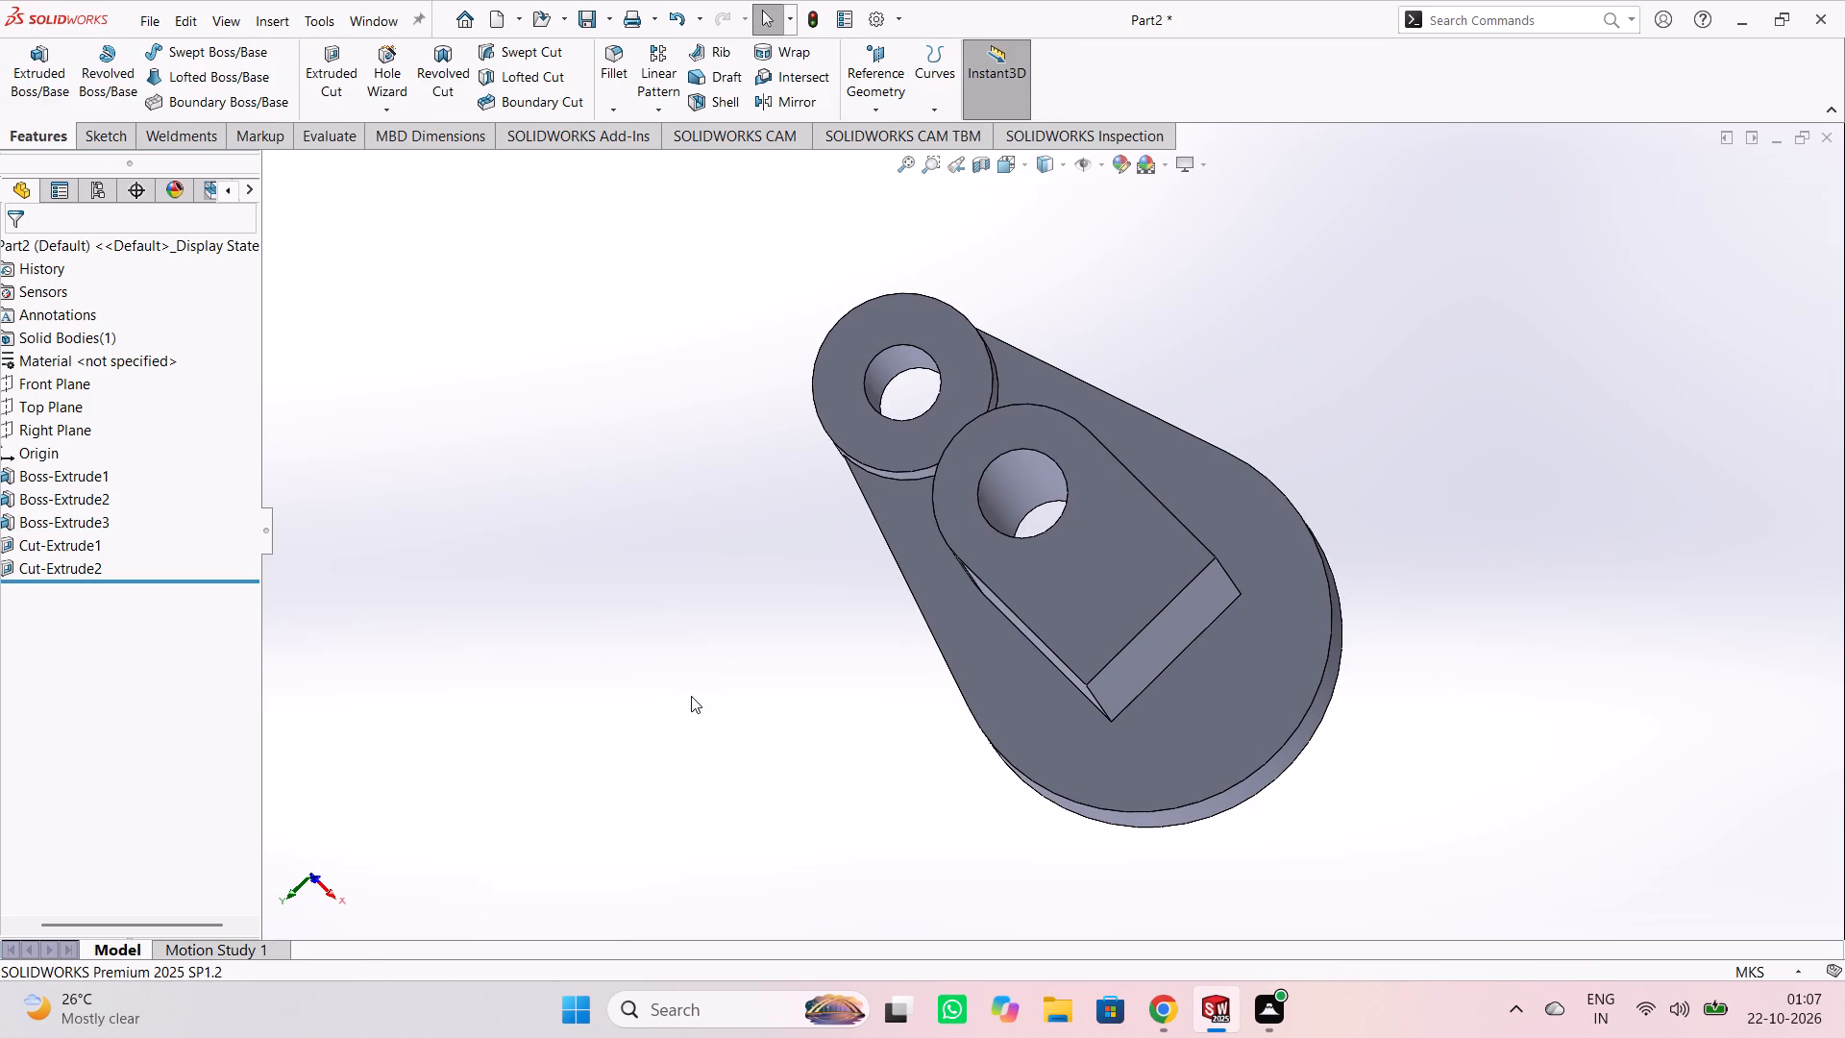
{"action": "middle_click_drag", "start_coordinate": [691, 696], "coordinate": [650, 648]}
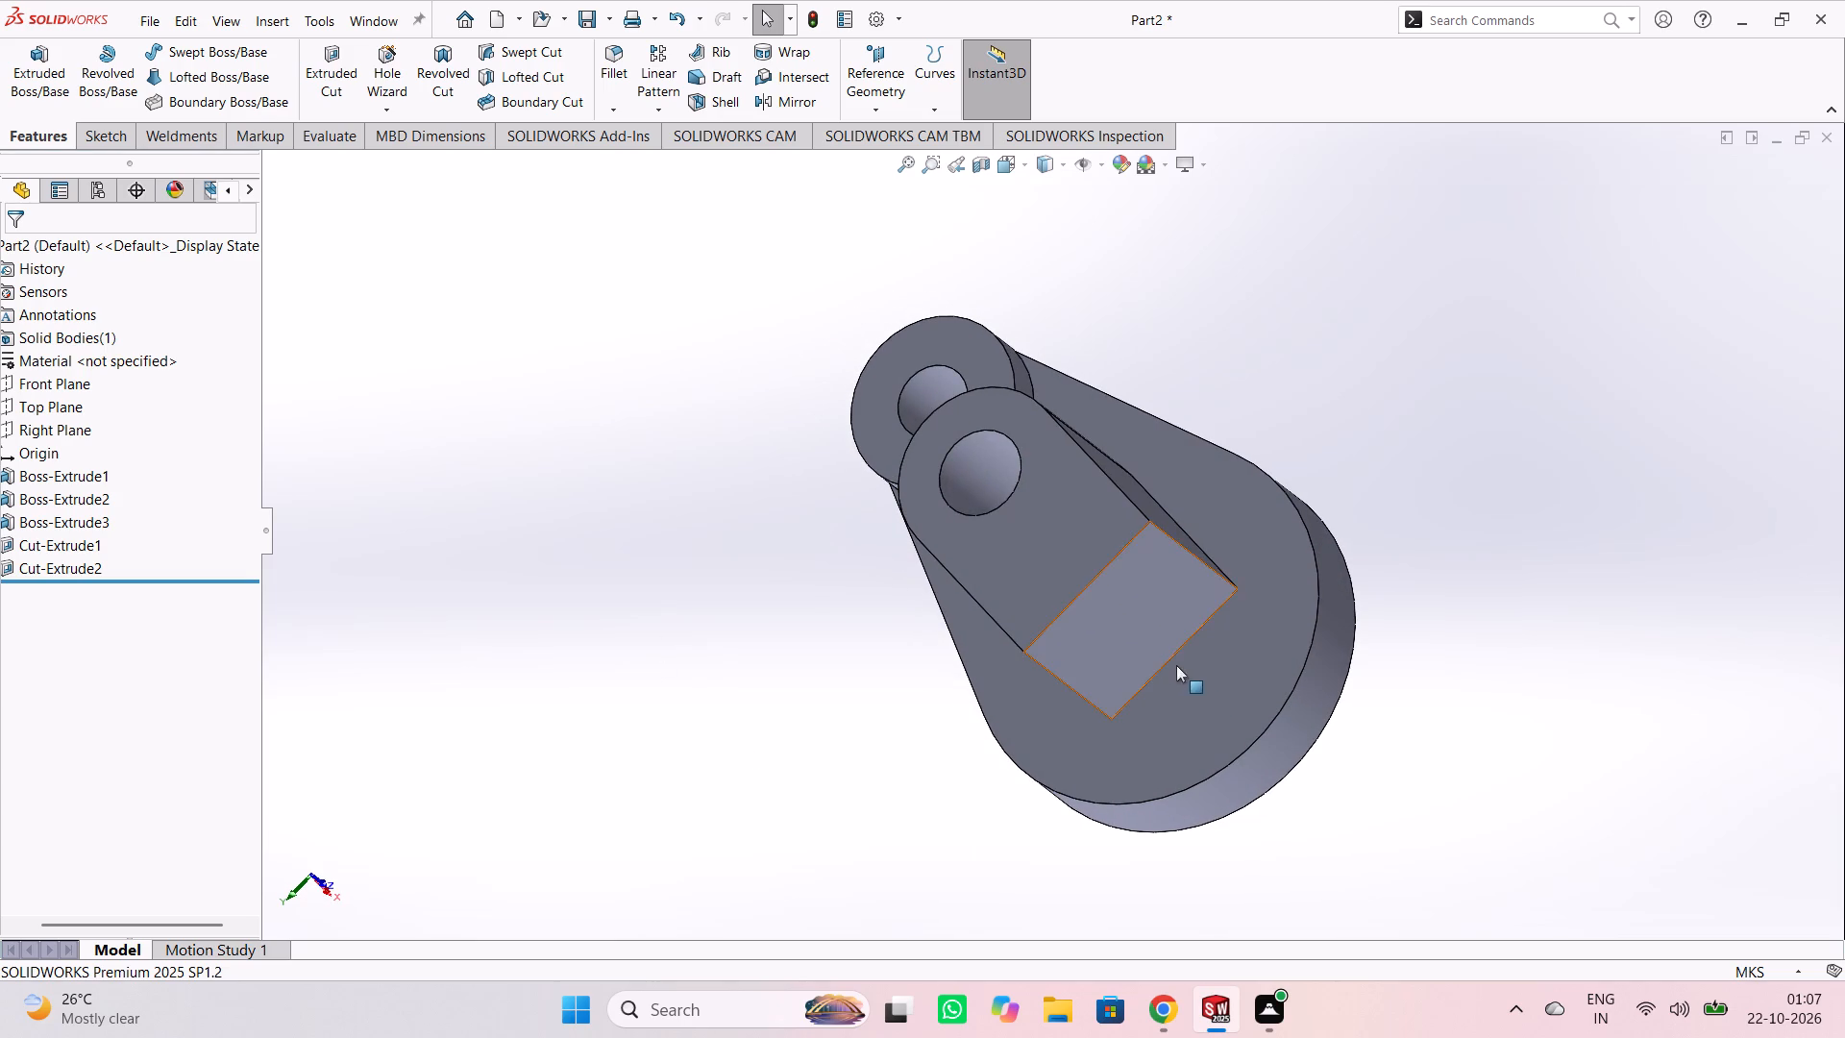
{"action": "left_click", "coordinate": [1125, 627]}
{"action": "left_click_drag", "start_coordinate": [1209, 571], "coordinate": [1219, 574]}
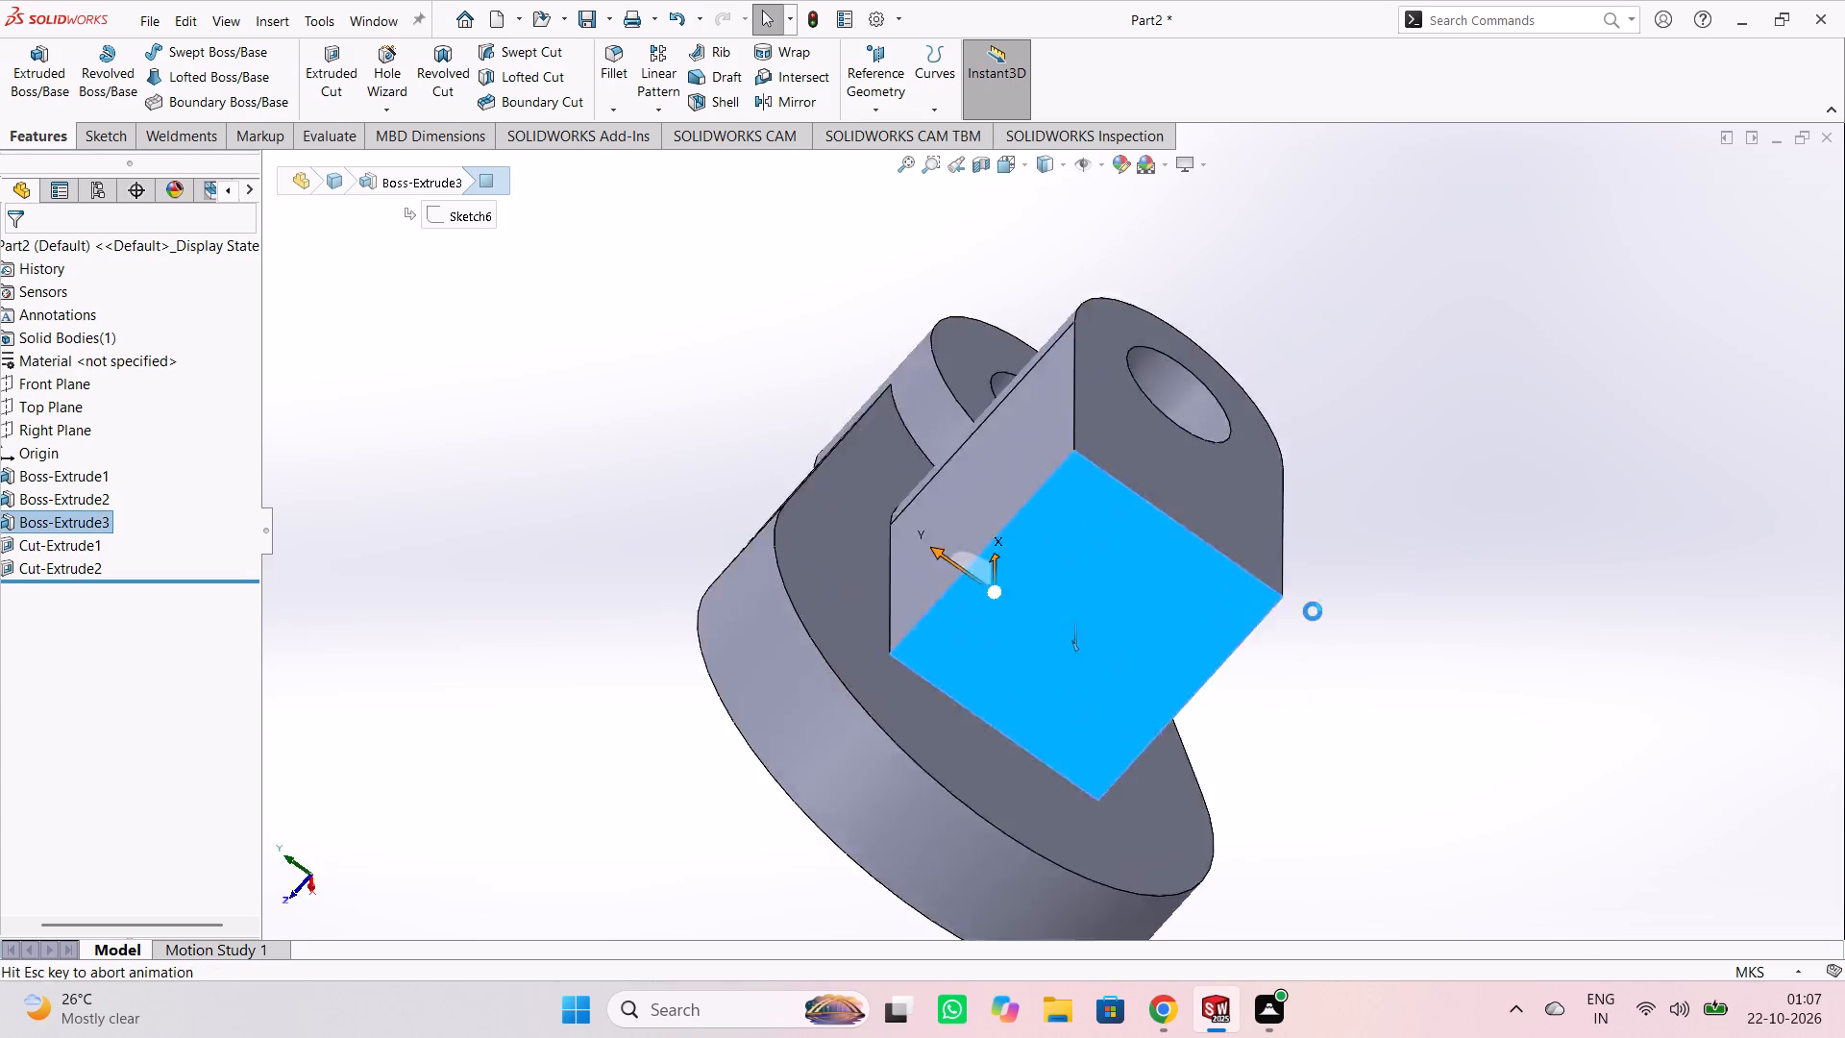
{"action": "left_click", "coordinate": [1316, 770]}
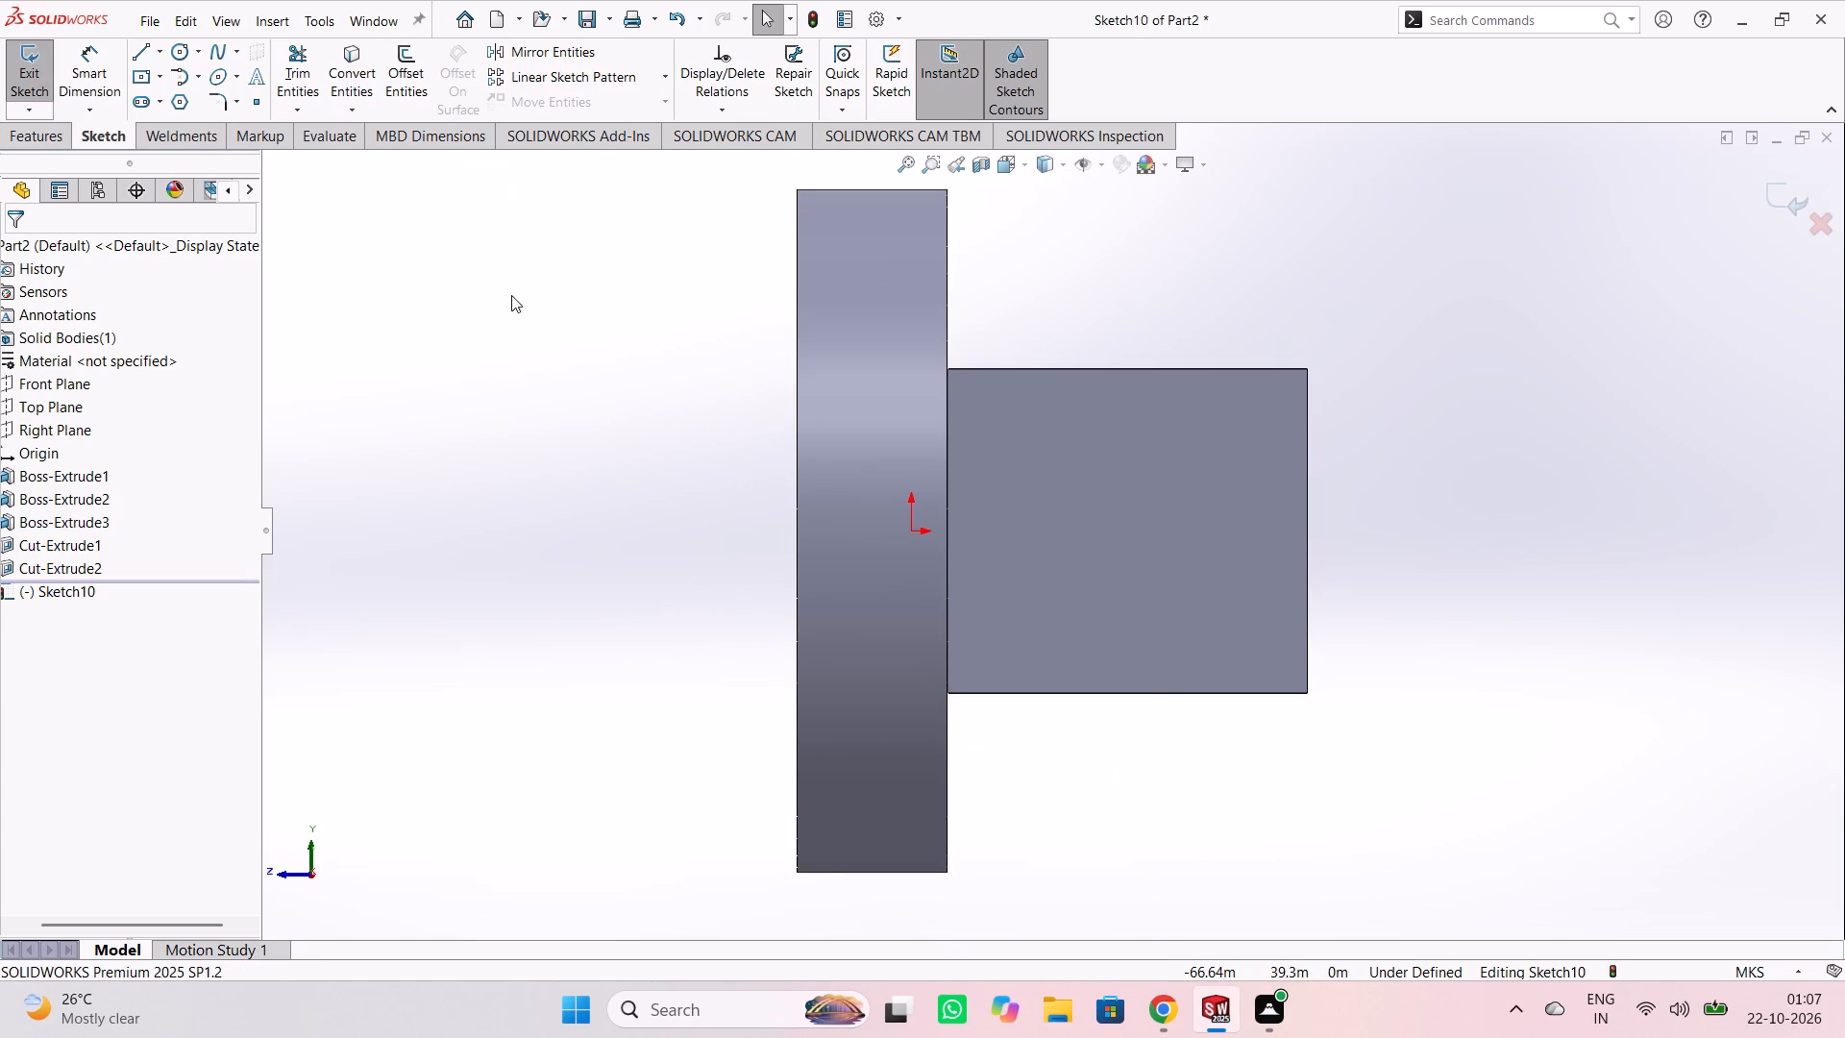
Sketch a corner rectangle about 6.3 m by 54 m along the plate, spanning the full width of the boss's flat face.
{"action": "left_click", "coordinate": [142, 79]}
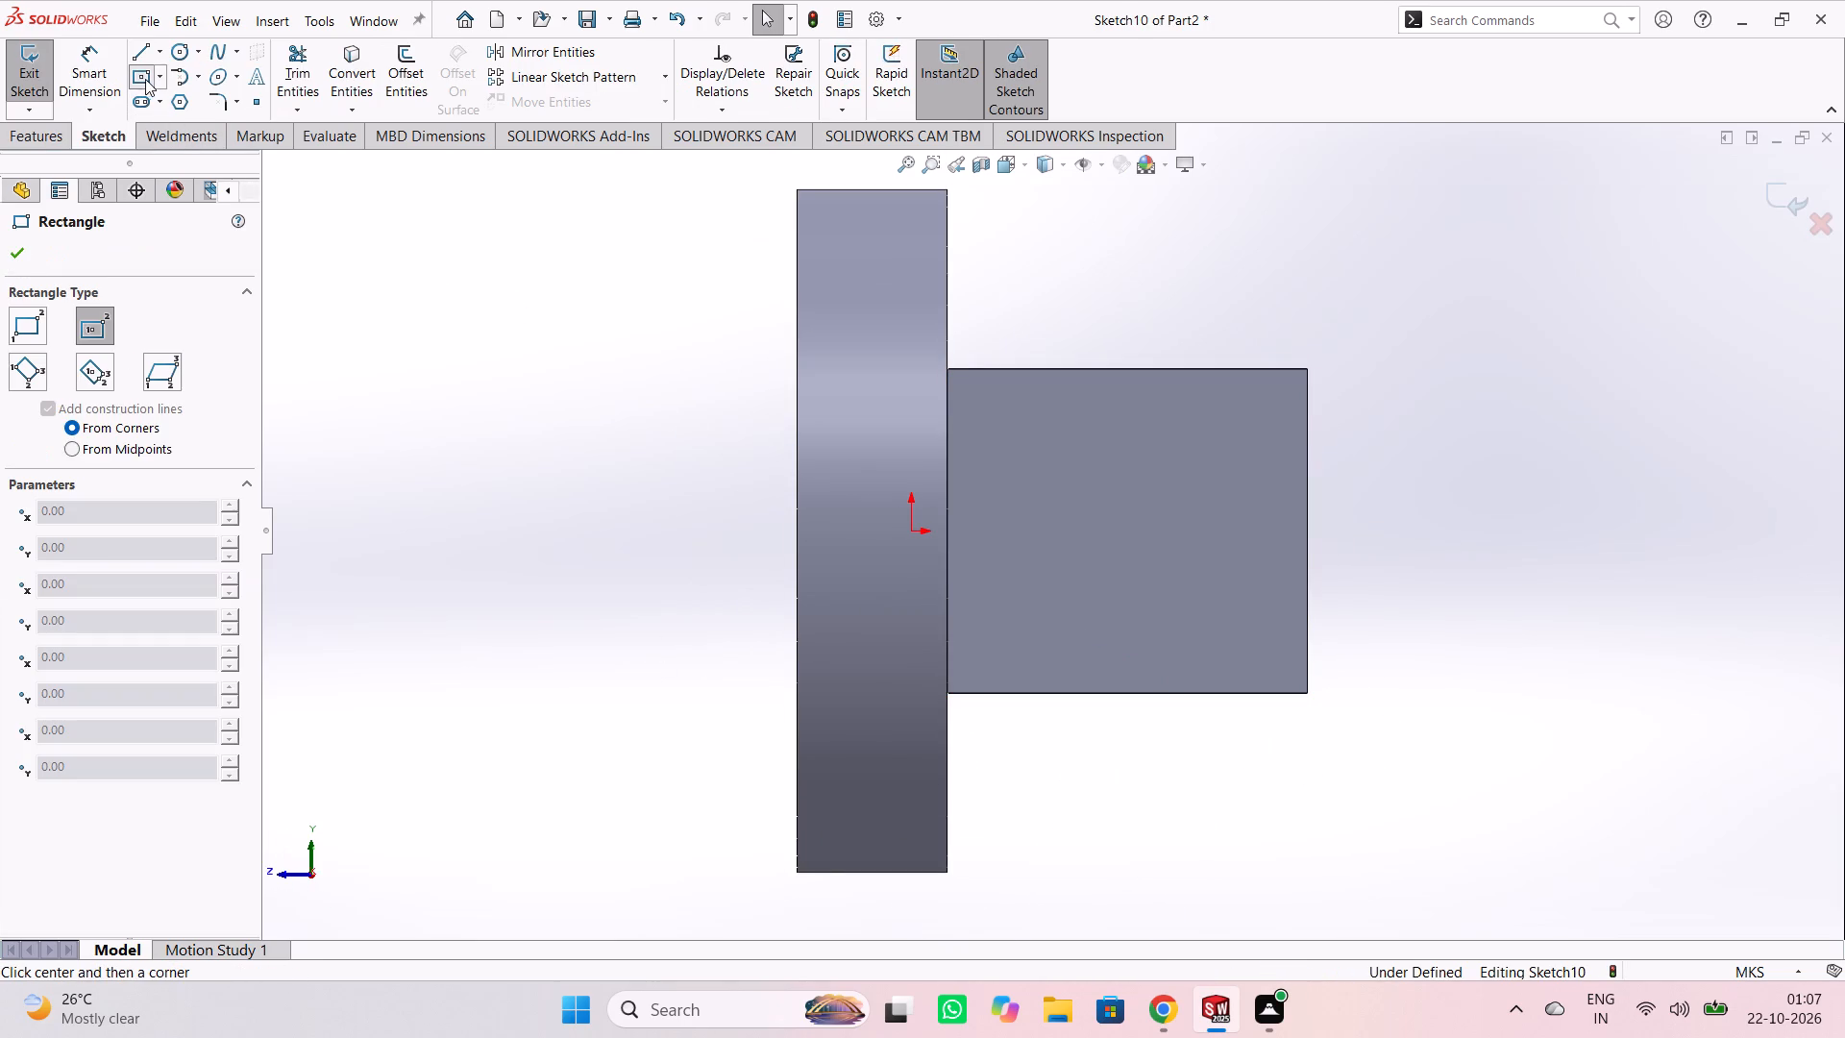
{"action": "left_click", "coordinate": [167, 79]}
{"action": "left_click", "coordinate": [163, 77]}
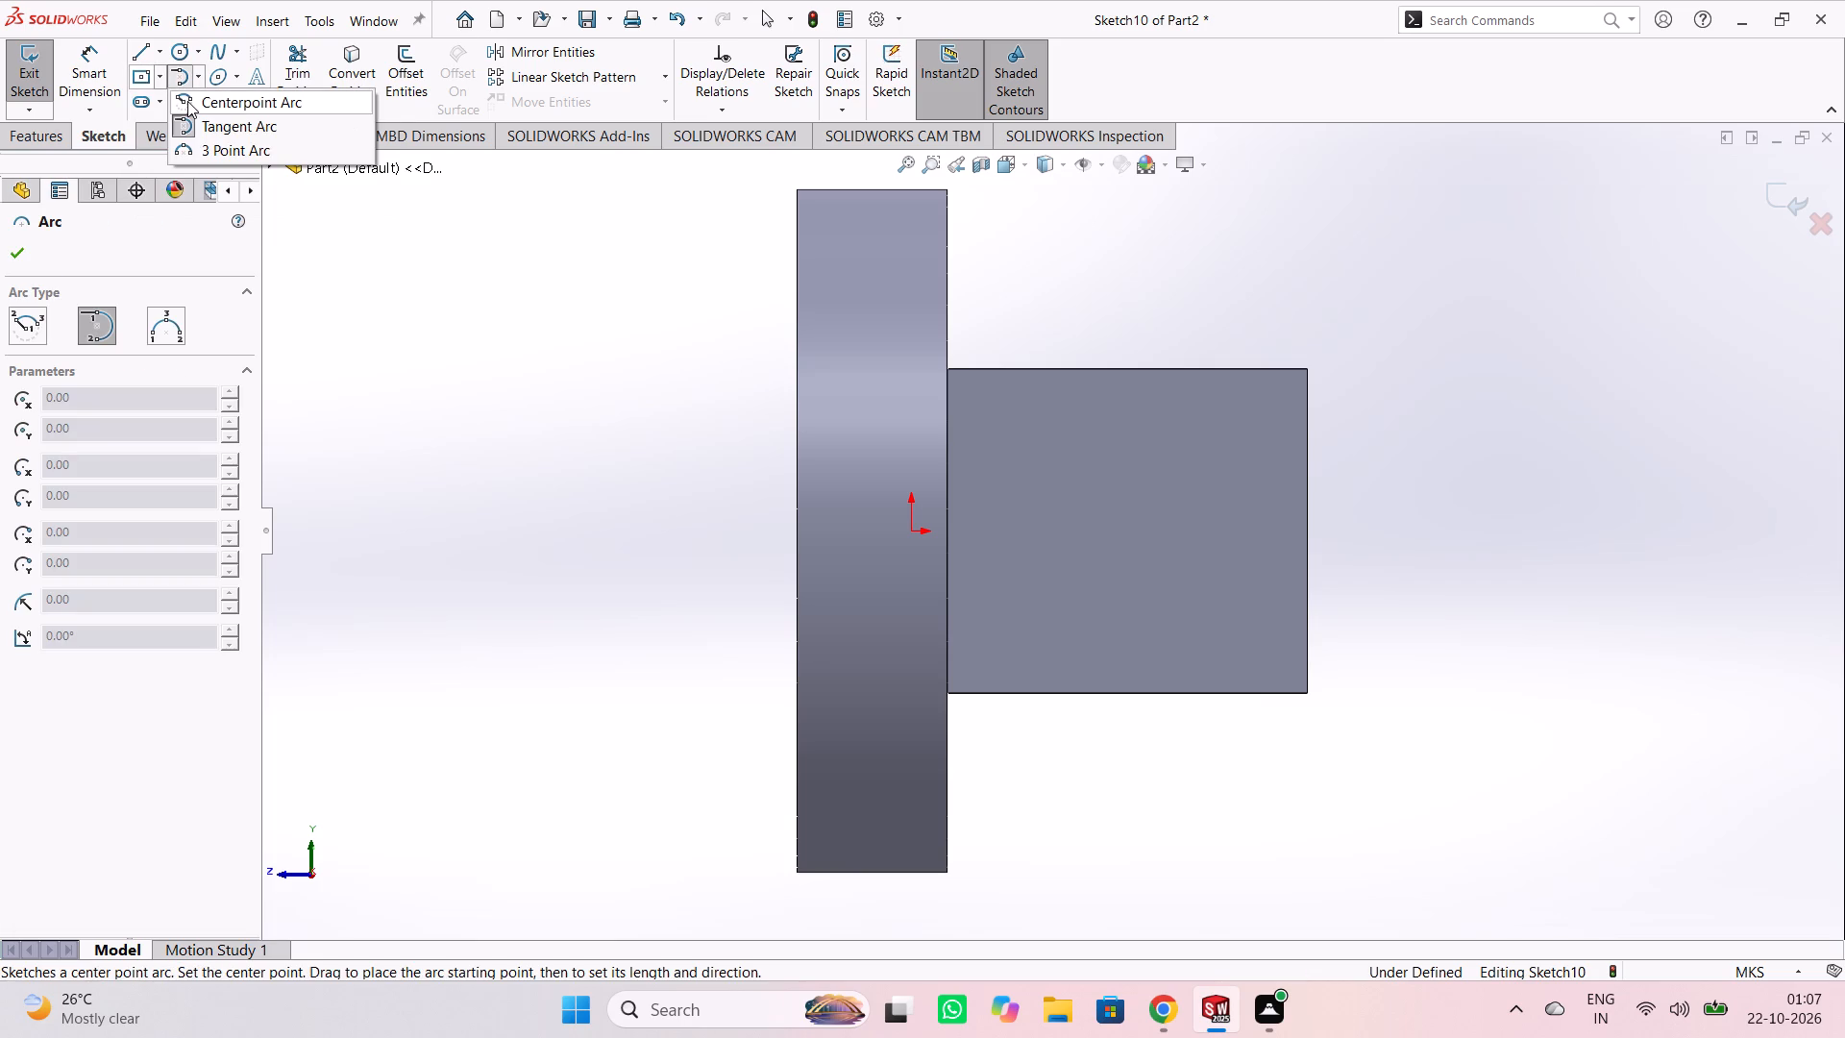
{"action": "left_click", "coordinate": [163, 81]}
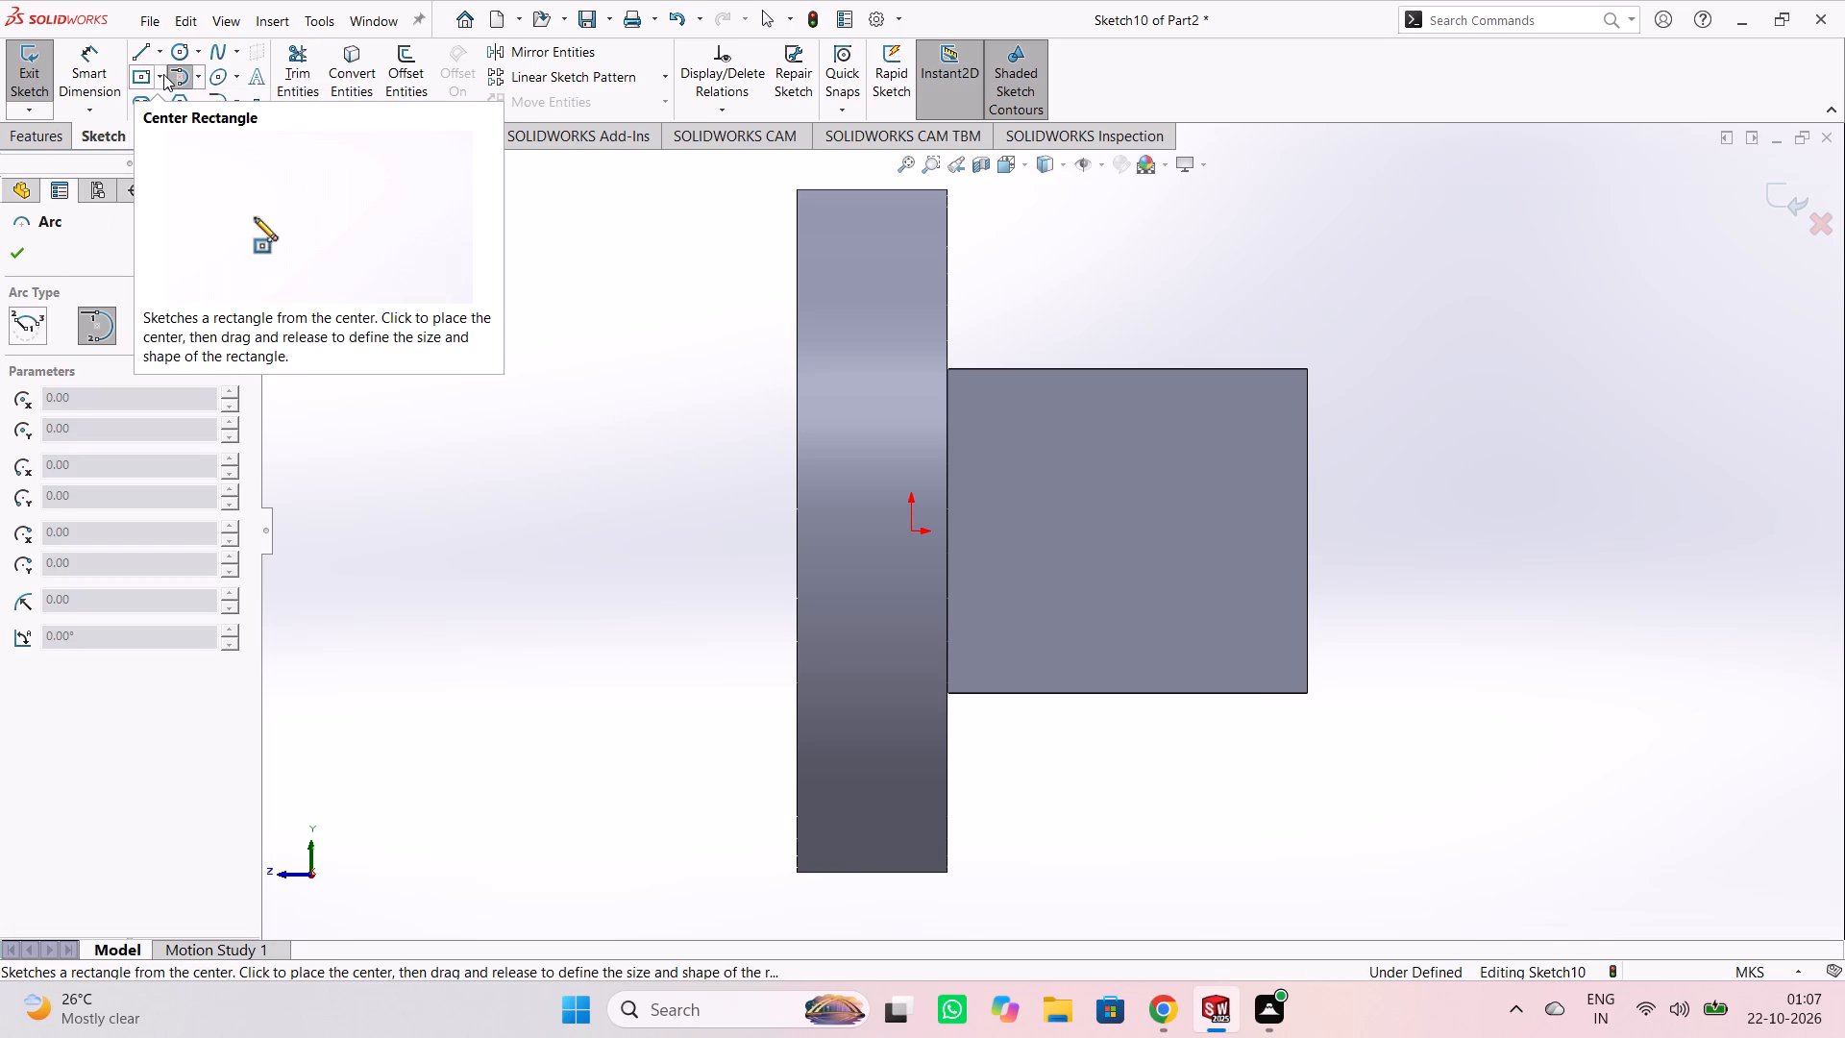
{"action": "left_click", "coordinate": [165, 74]}
{"action": "left_click", "coordinate": [154, 77]}
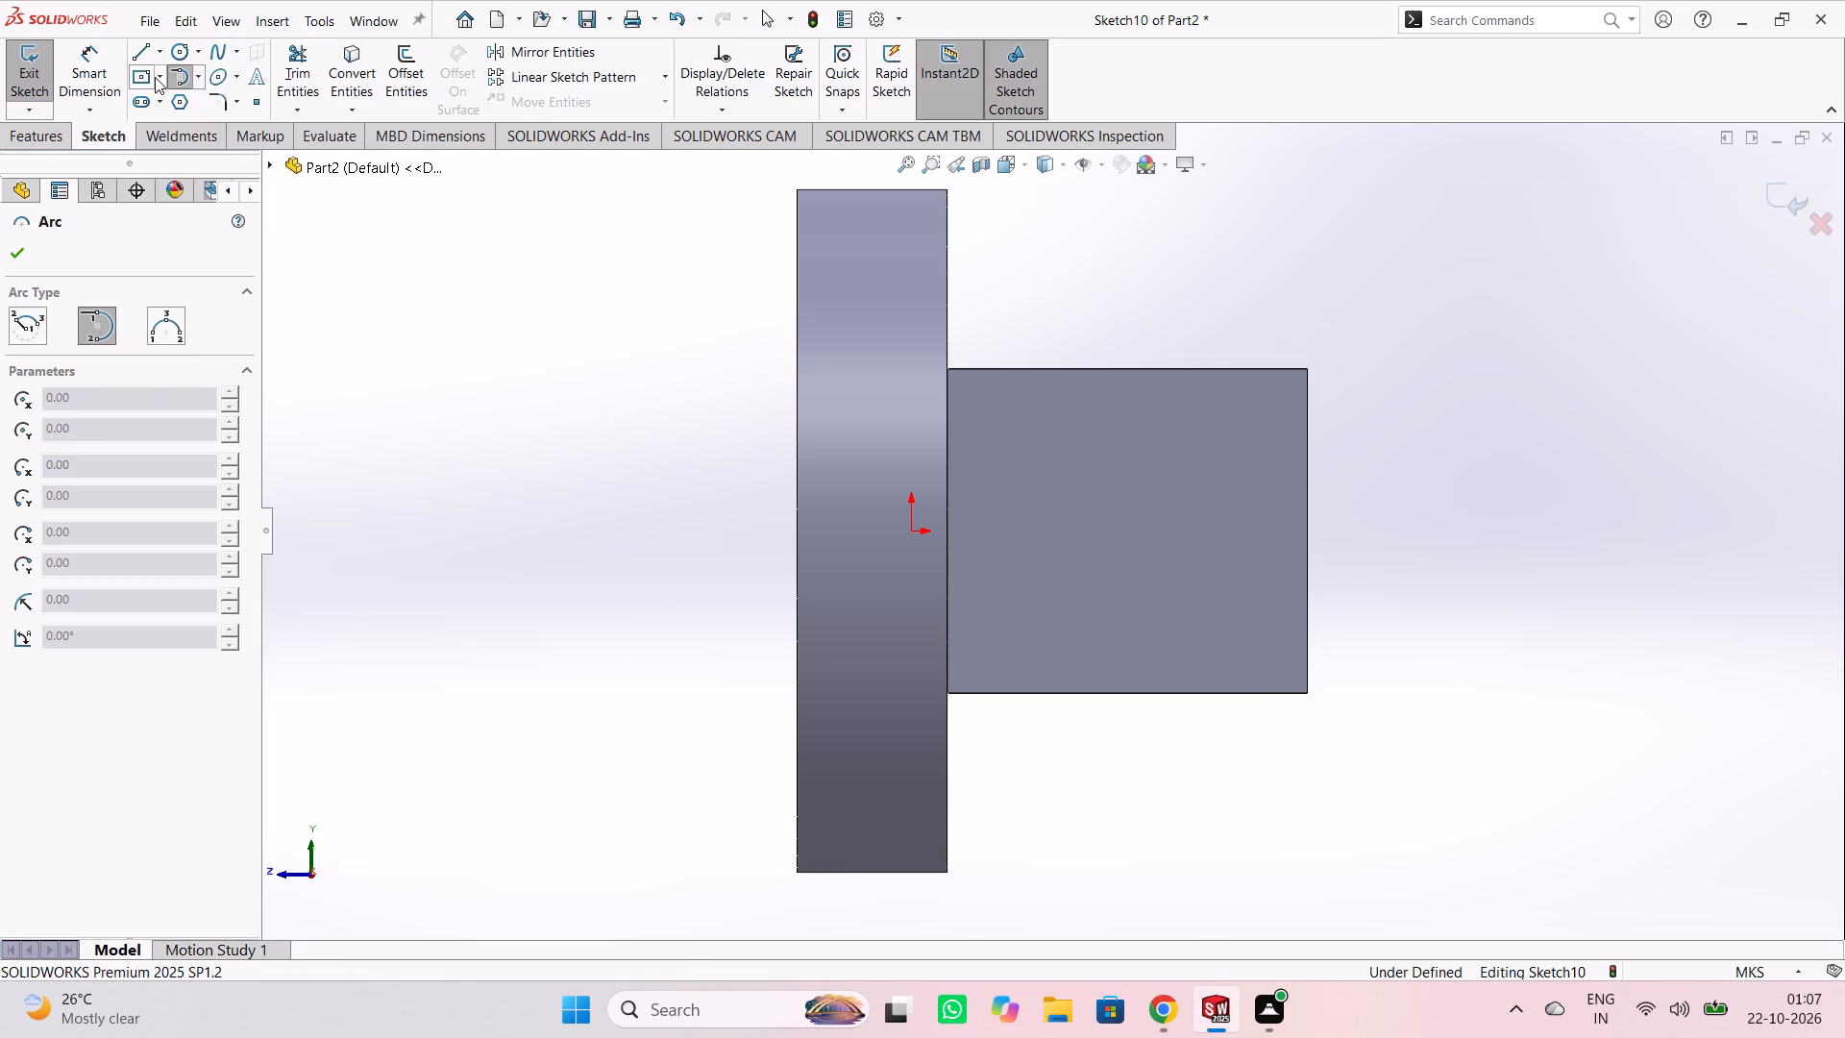
{"action": "left_click", "coordinate": [155, 77]}
{"action": "left_click", "coordinate": [205, 102]}
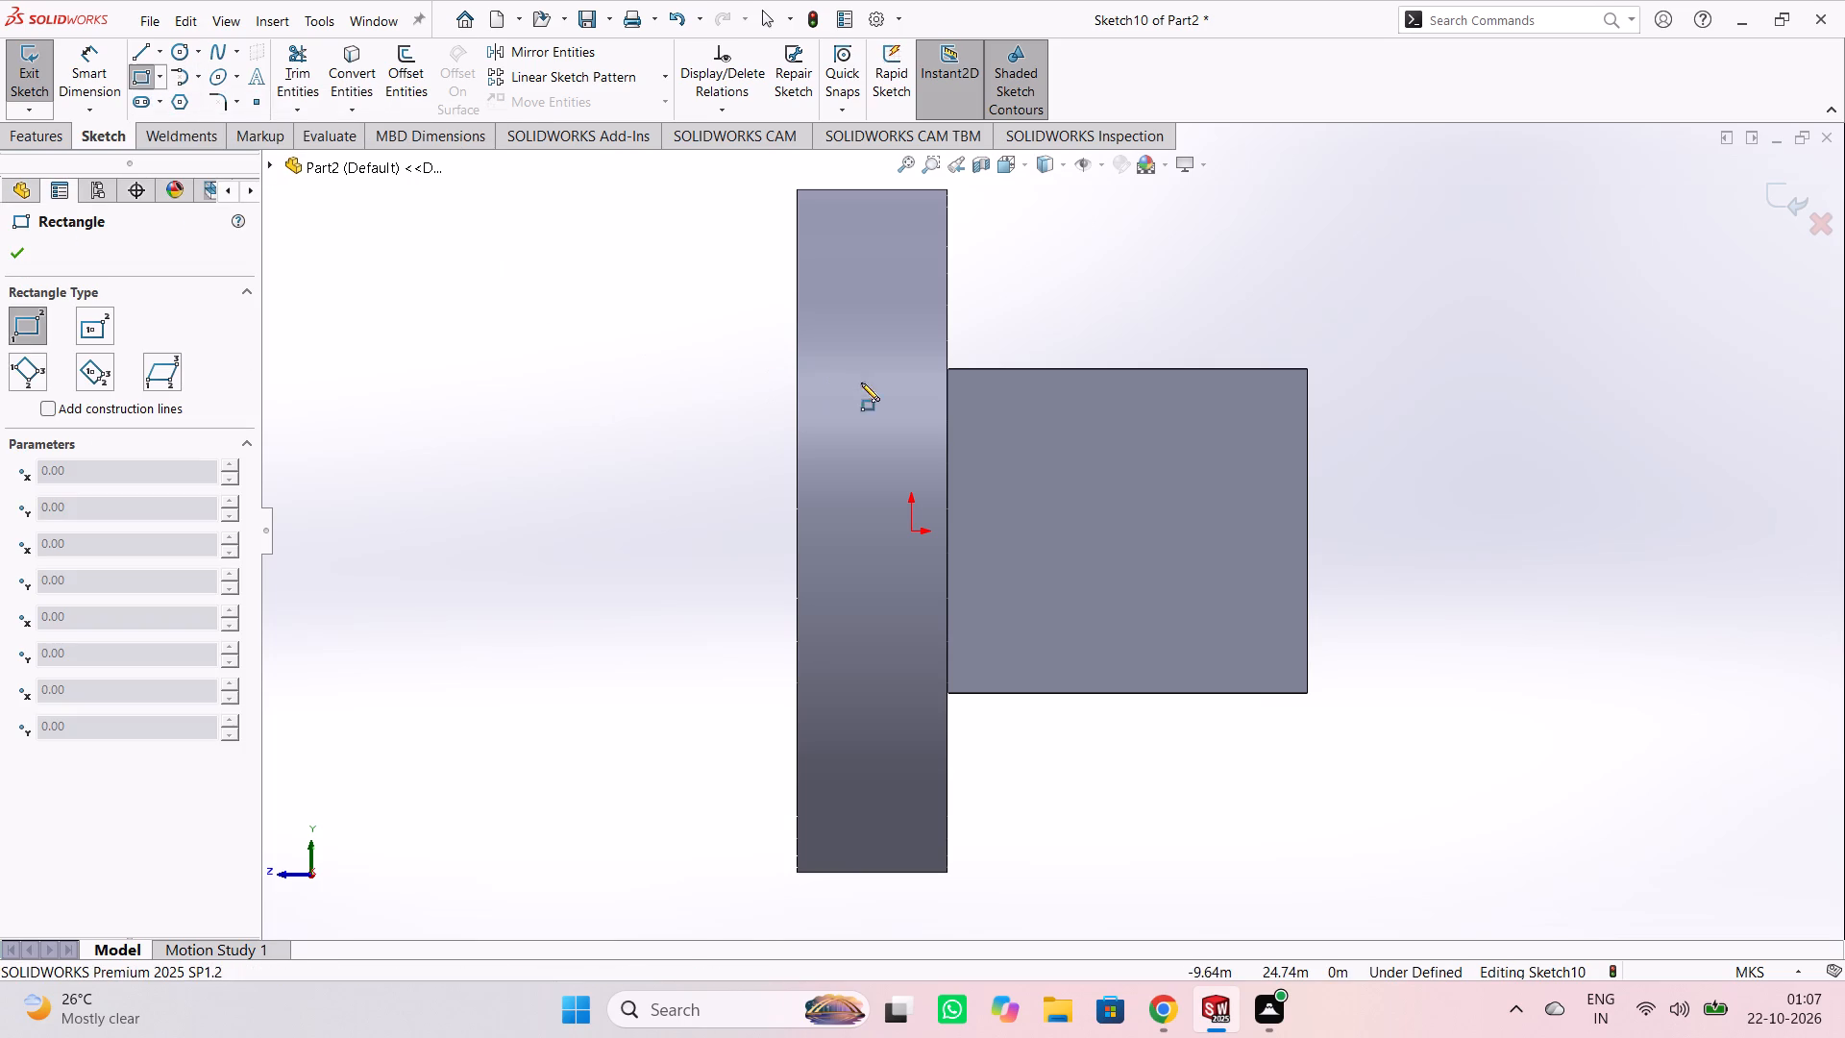
{"action": "scroll", "coordinate": [947, 383], "scroll_direction": "down", "scroll_amount": 4}
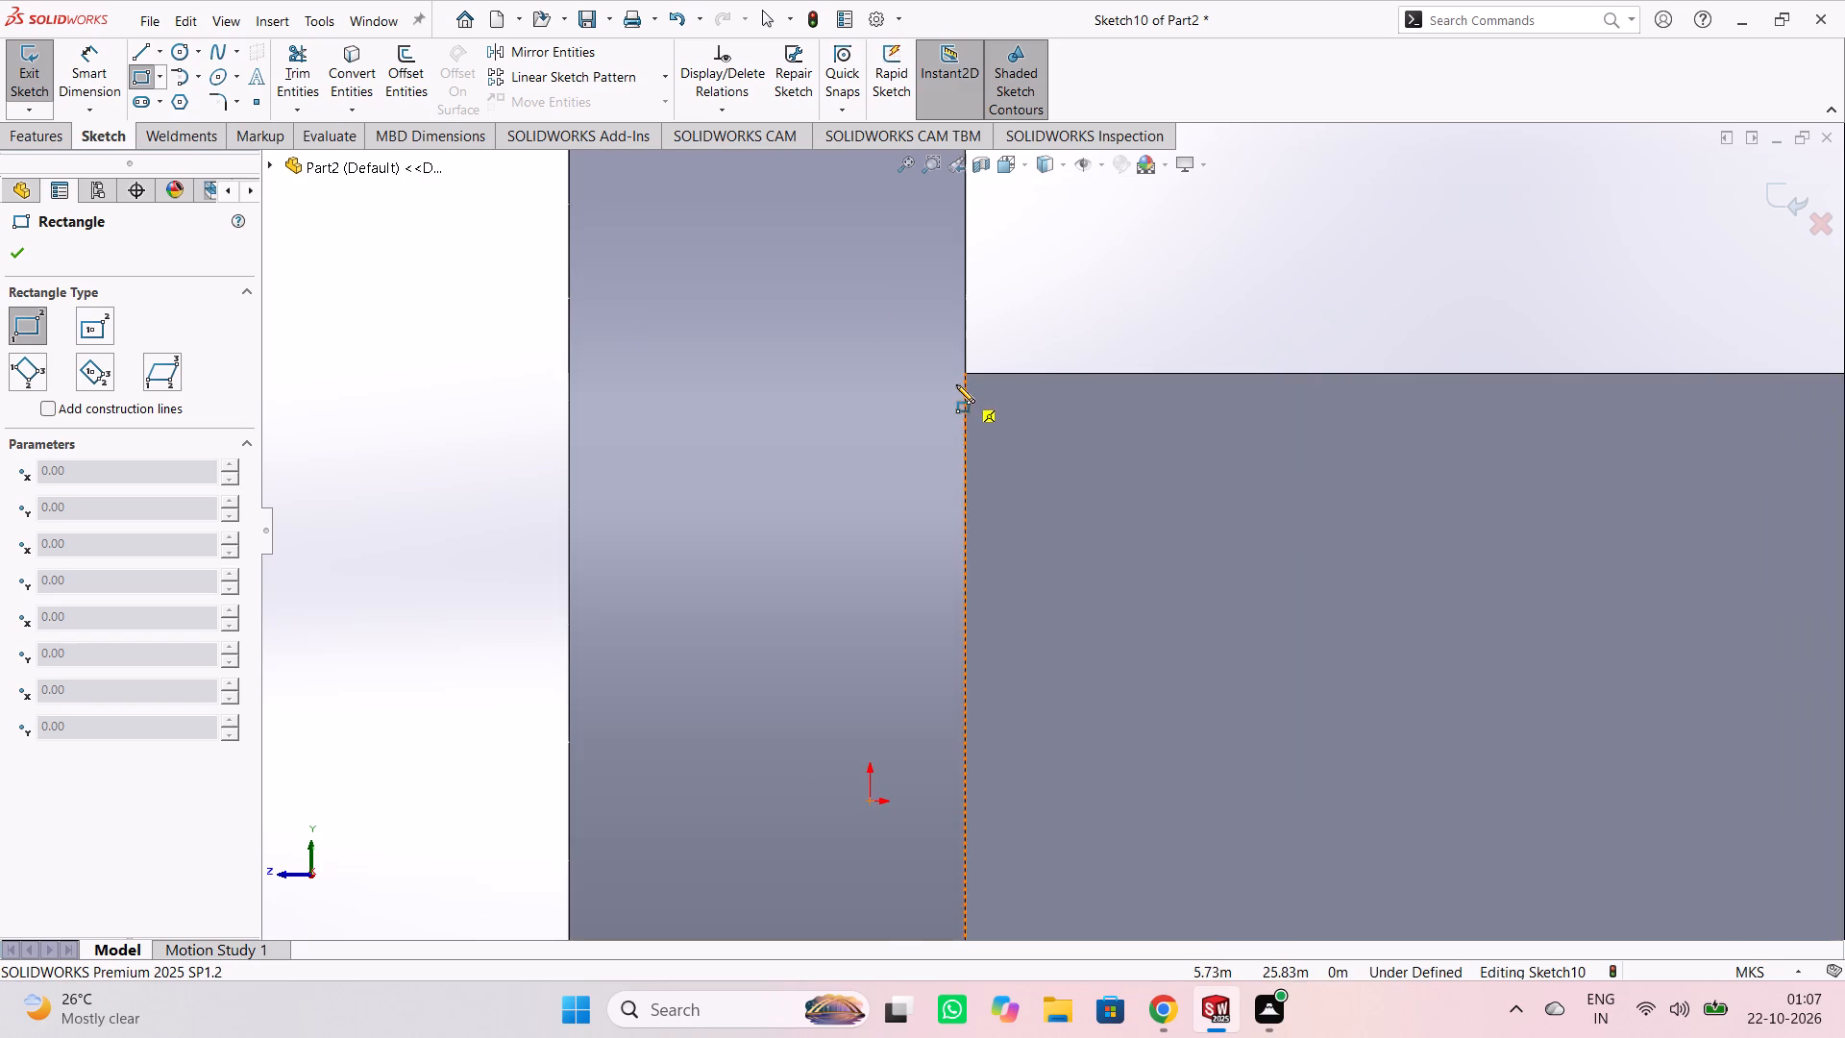
{"action": "left_click", "coordinate": [962, 371]}
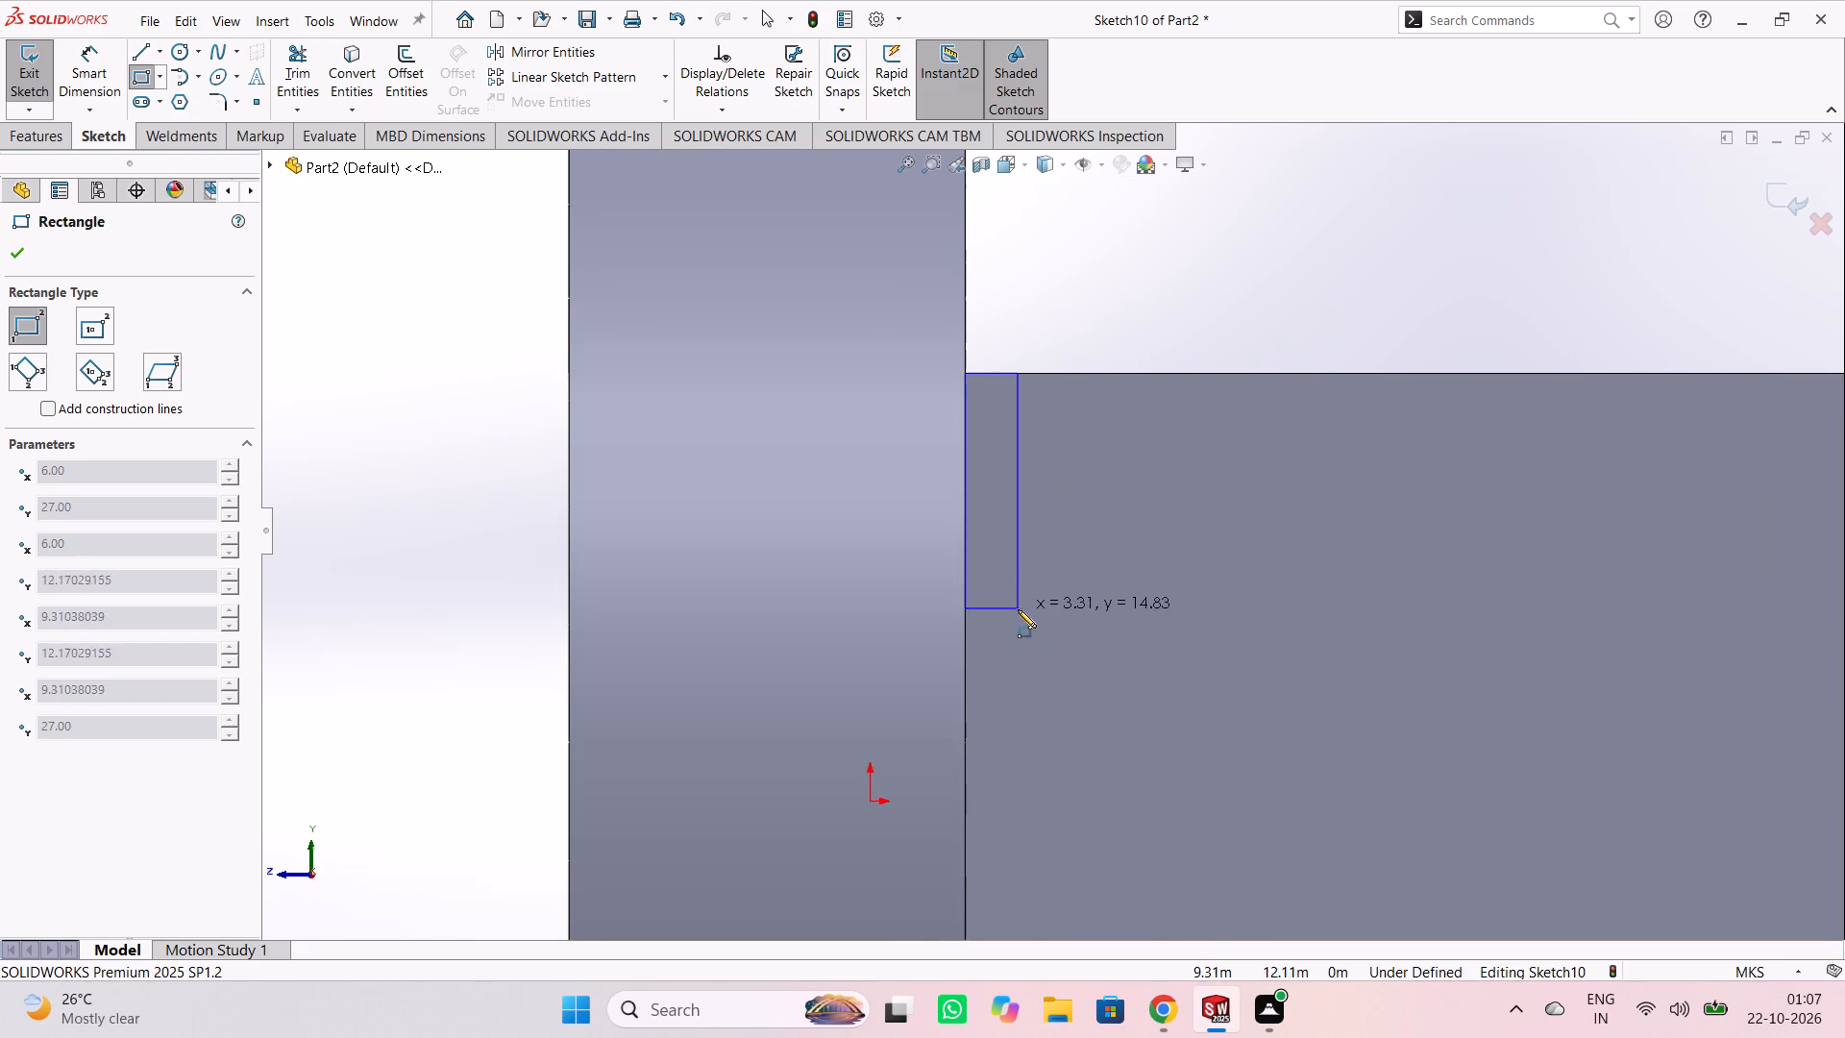
{"action": "scroll", "coordinate": [1029, 630], "scroll_direction": "down", "scroll_amount": 1}
{"action": "scroll", "coordinate": [1053, 669], "scroll_direction": "up", "scroll_amount": 5}
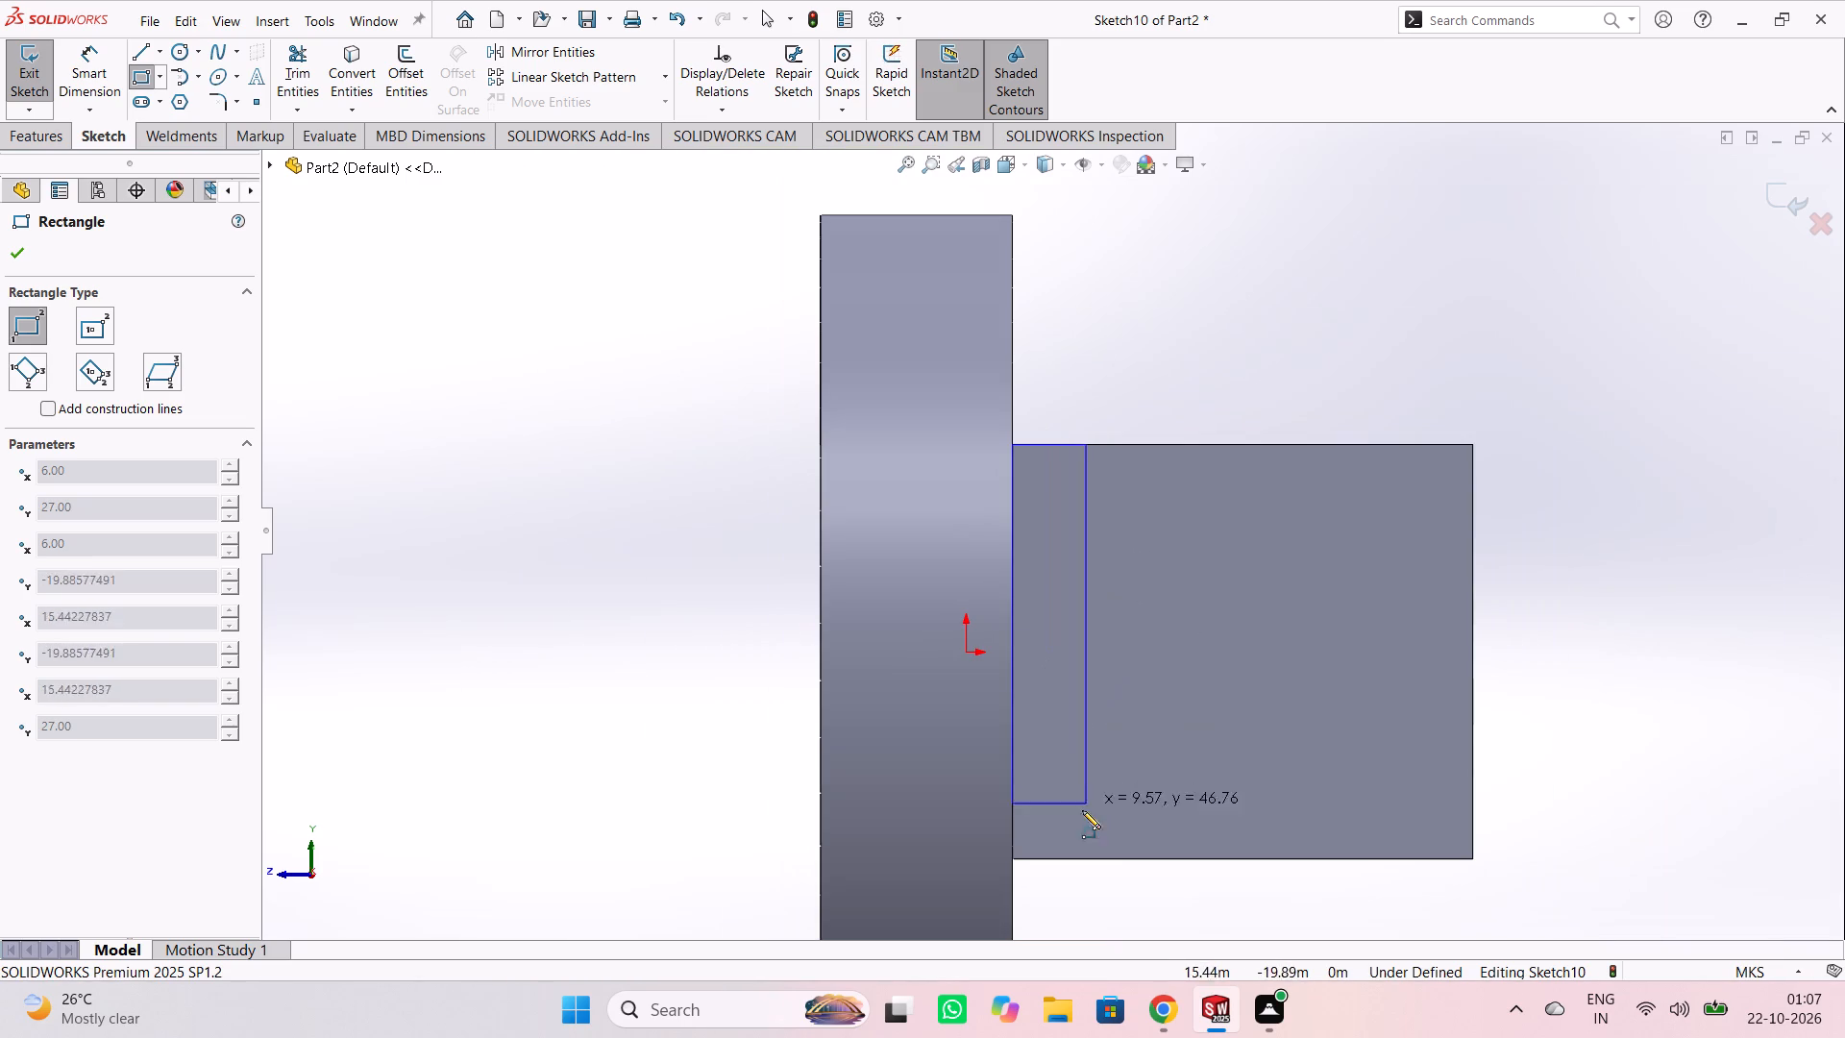
{"action": "left_click", "coordinate": [1061, 856]}
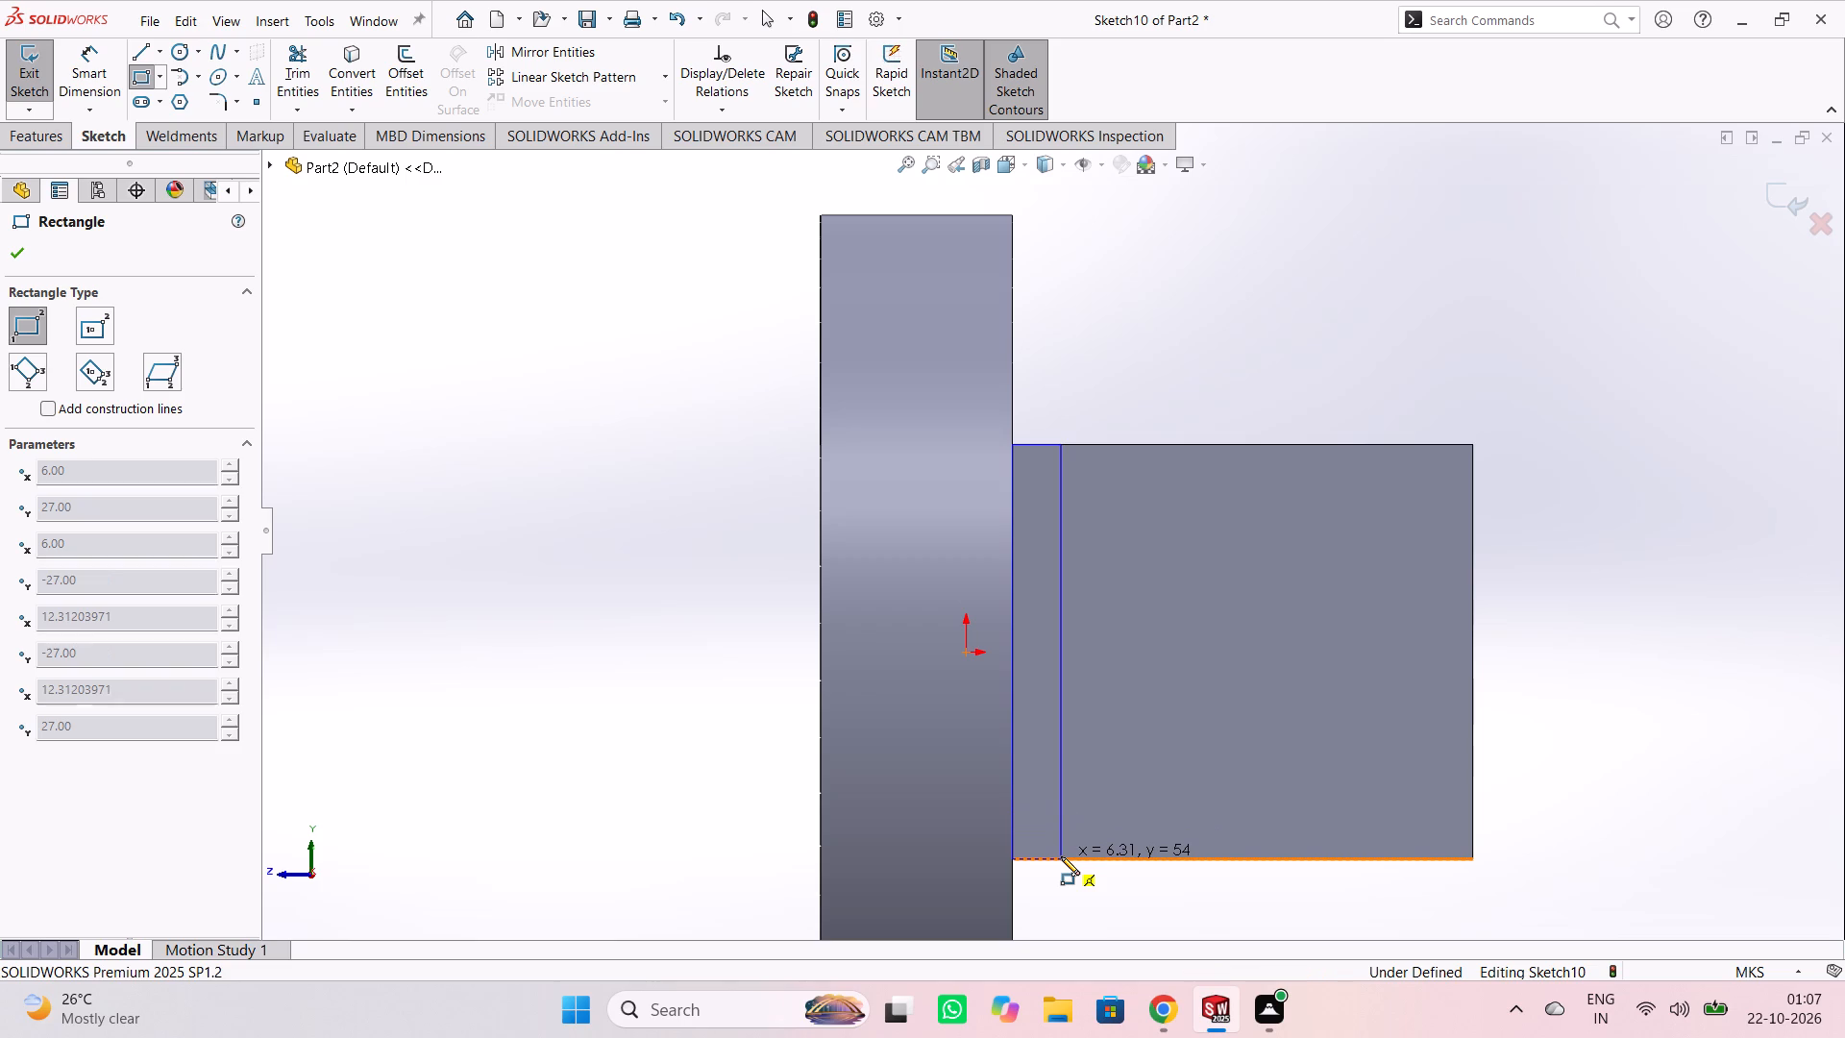
{"action": "key", "text": "Escape"}
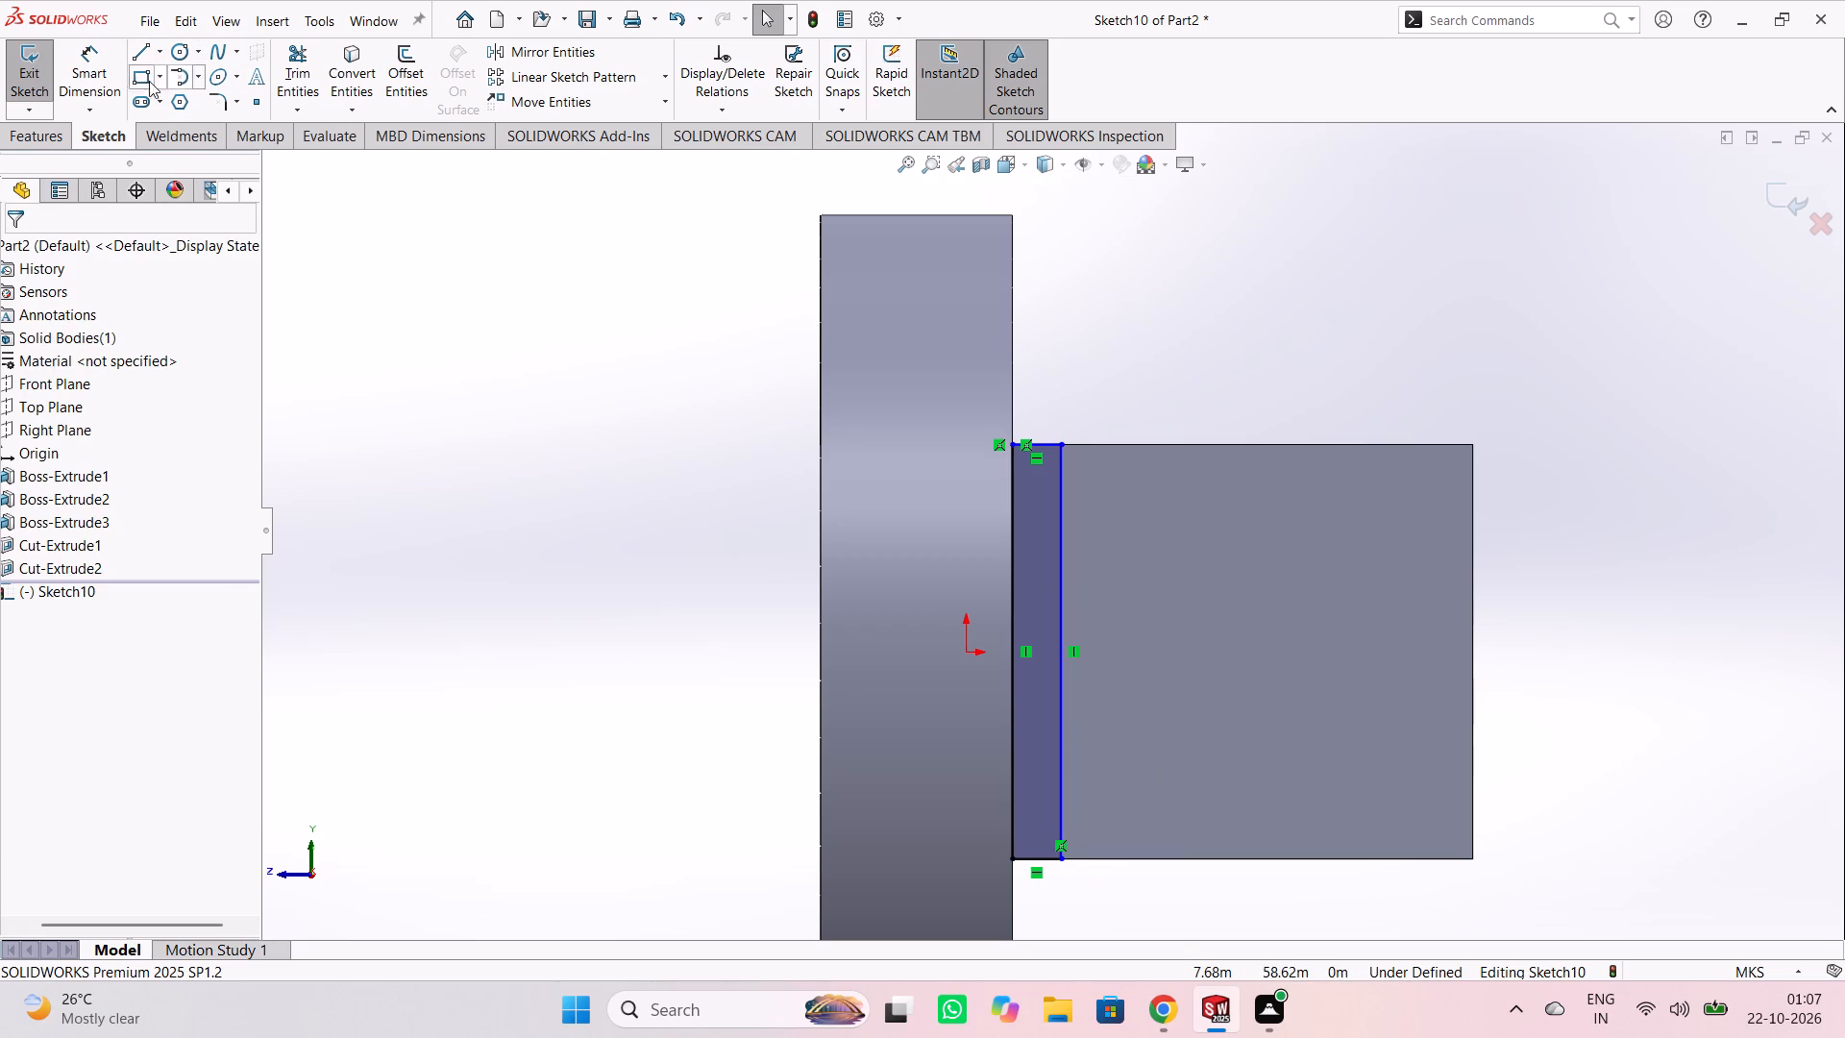
Dimension the rectangle's short edge to 5 m and close the sketch.
{"action": "left_click", "coordinate": [83, 81]}
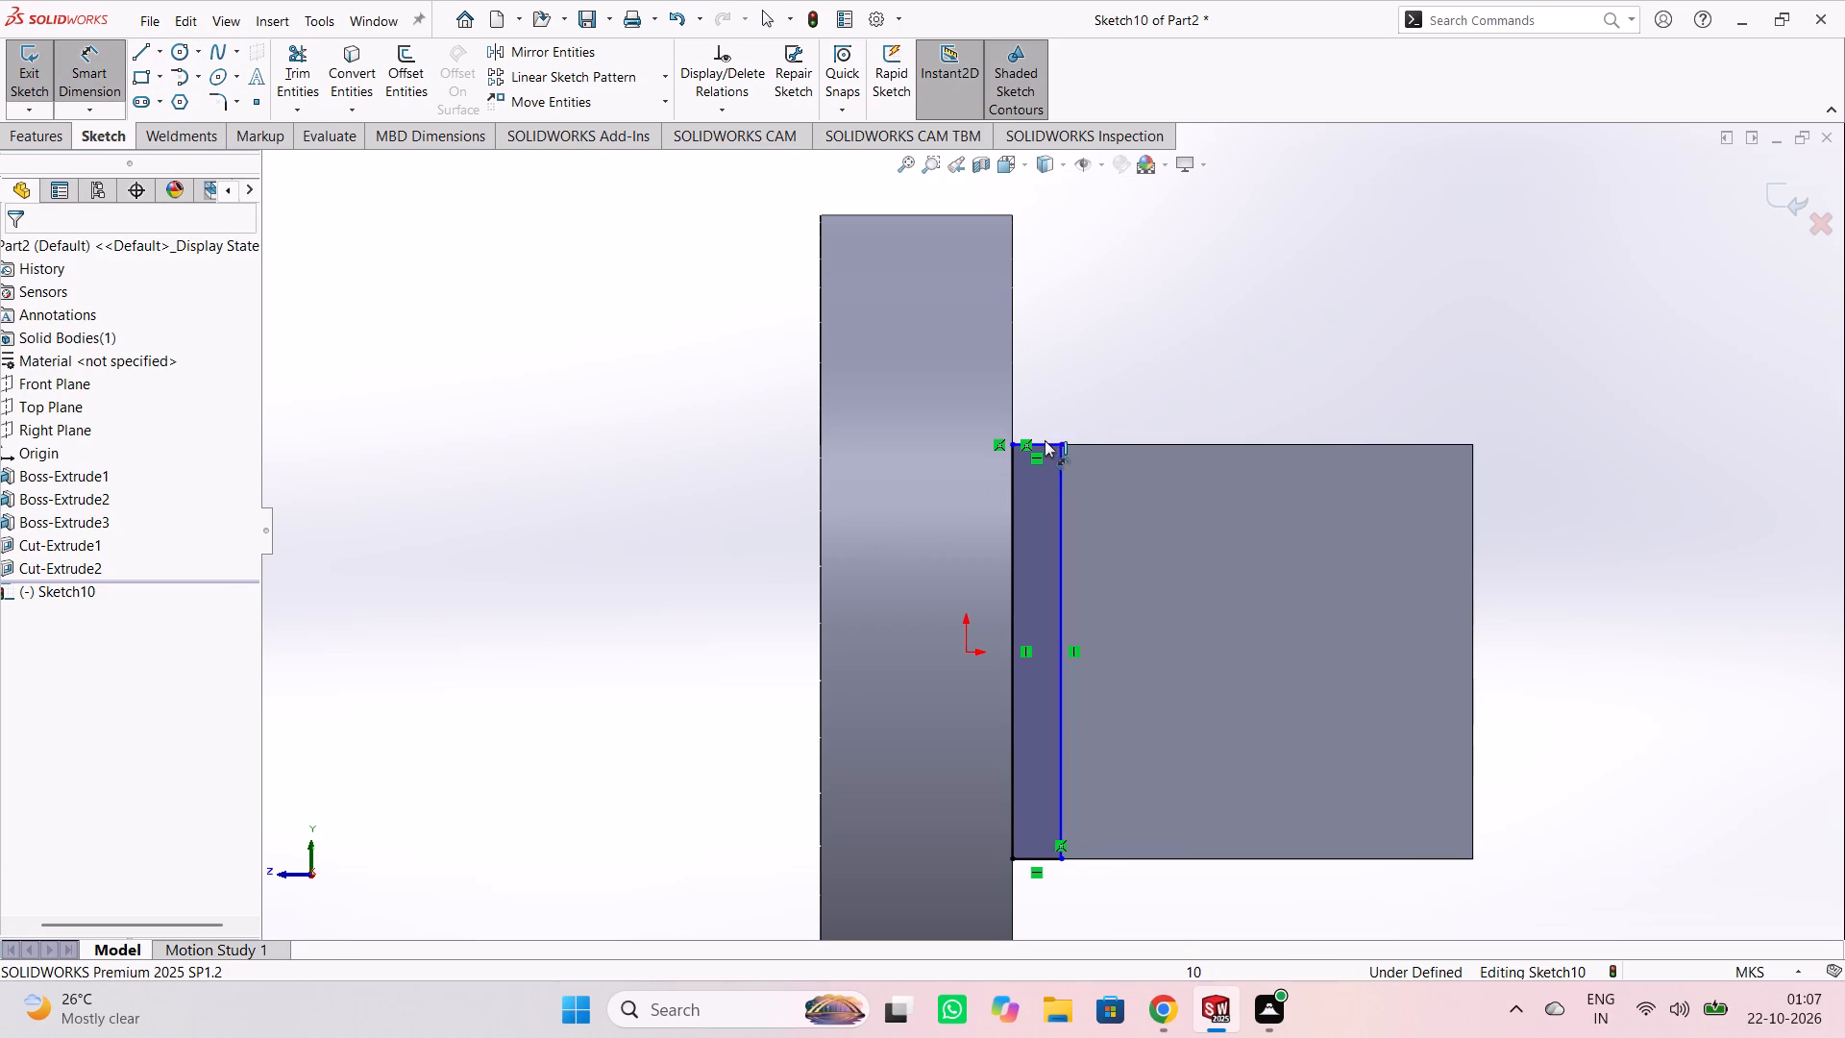
{"action": "left_click", "coordinate": [1045, 441]}
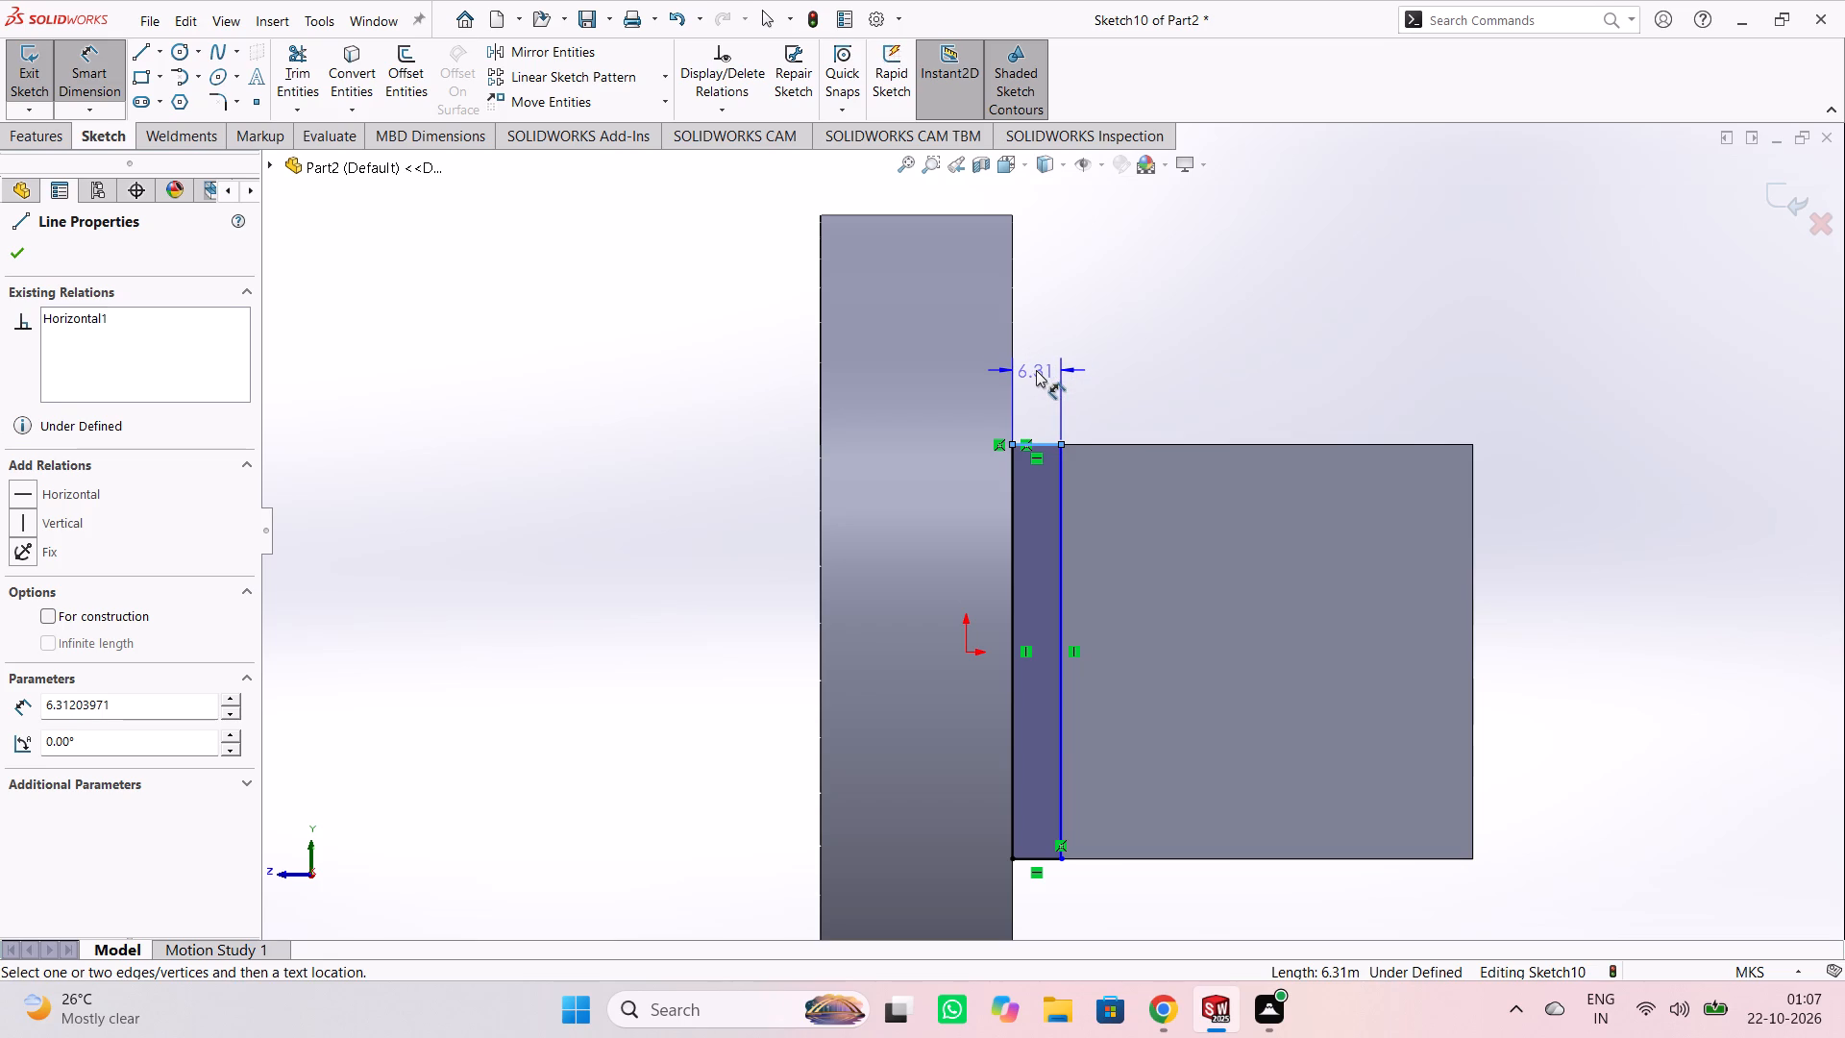
{"action": "left_click", "coordinate": [1036, 370]}
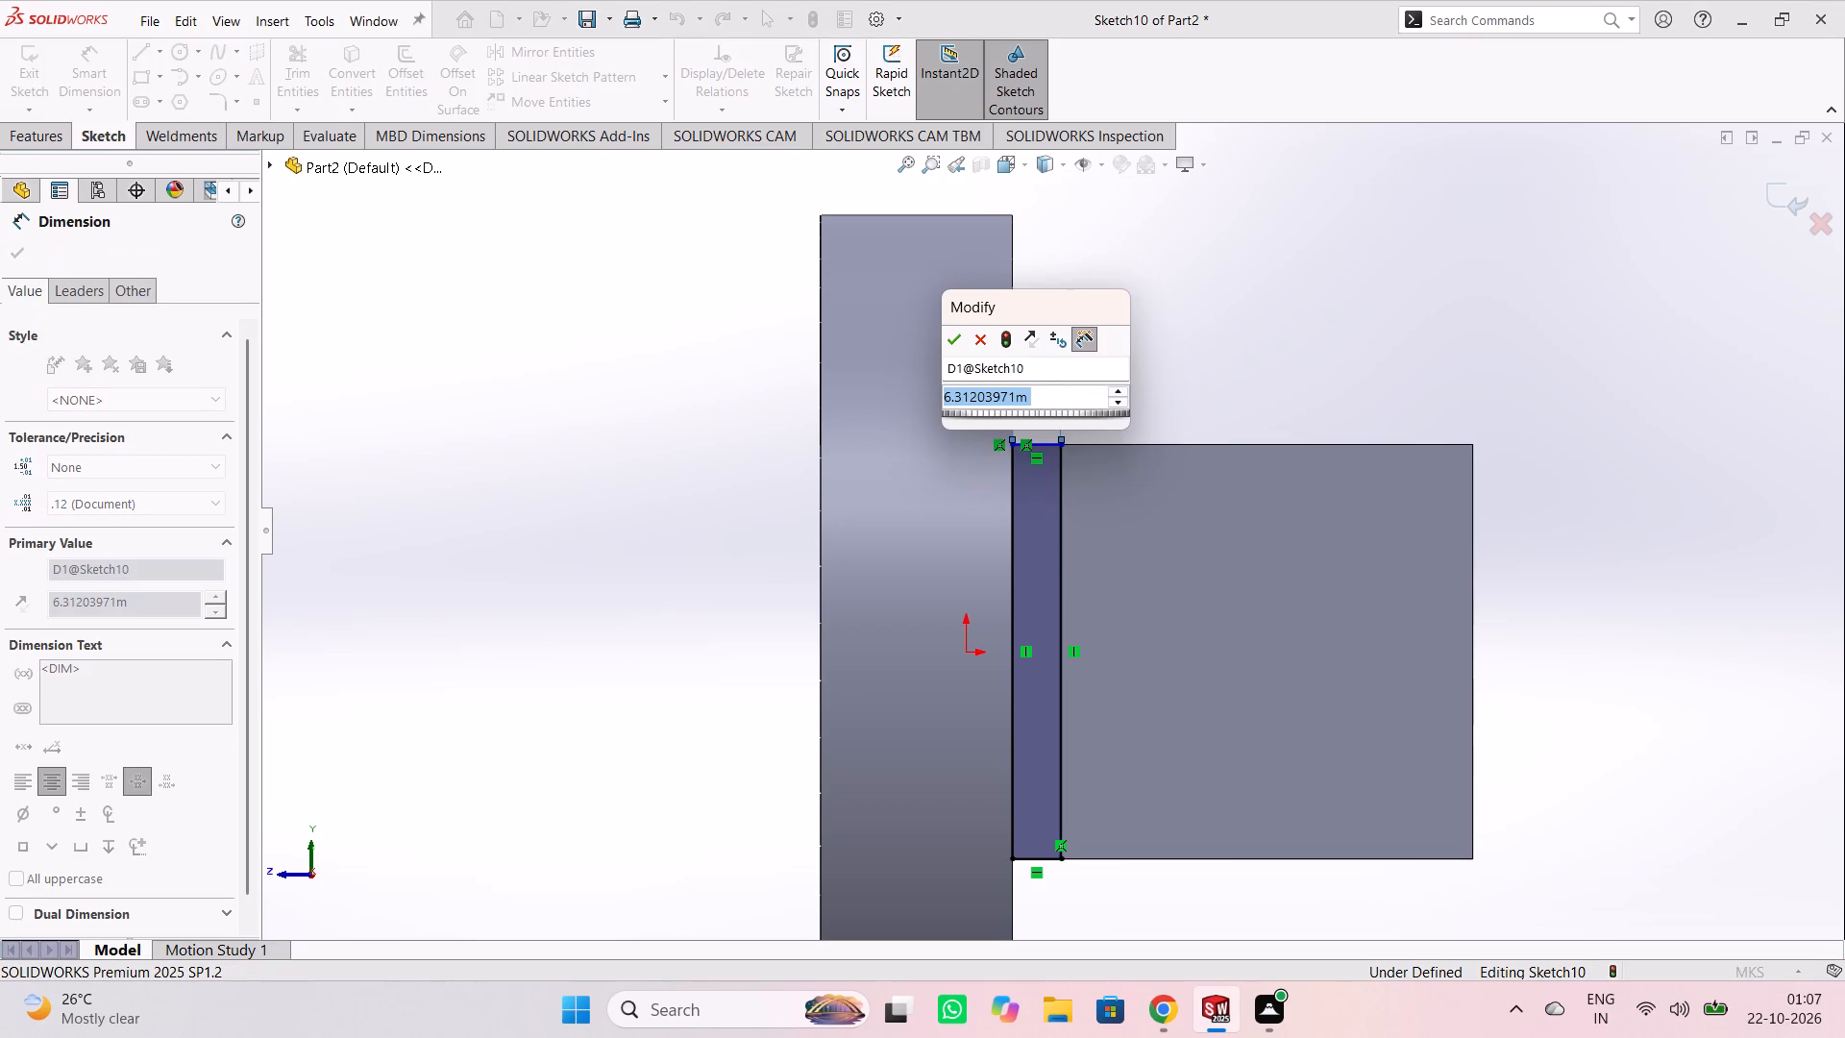
{"action": "key", "text": "5"}
{"action": "key", "text": "Return"}
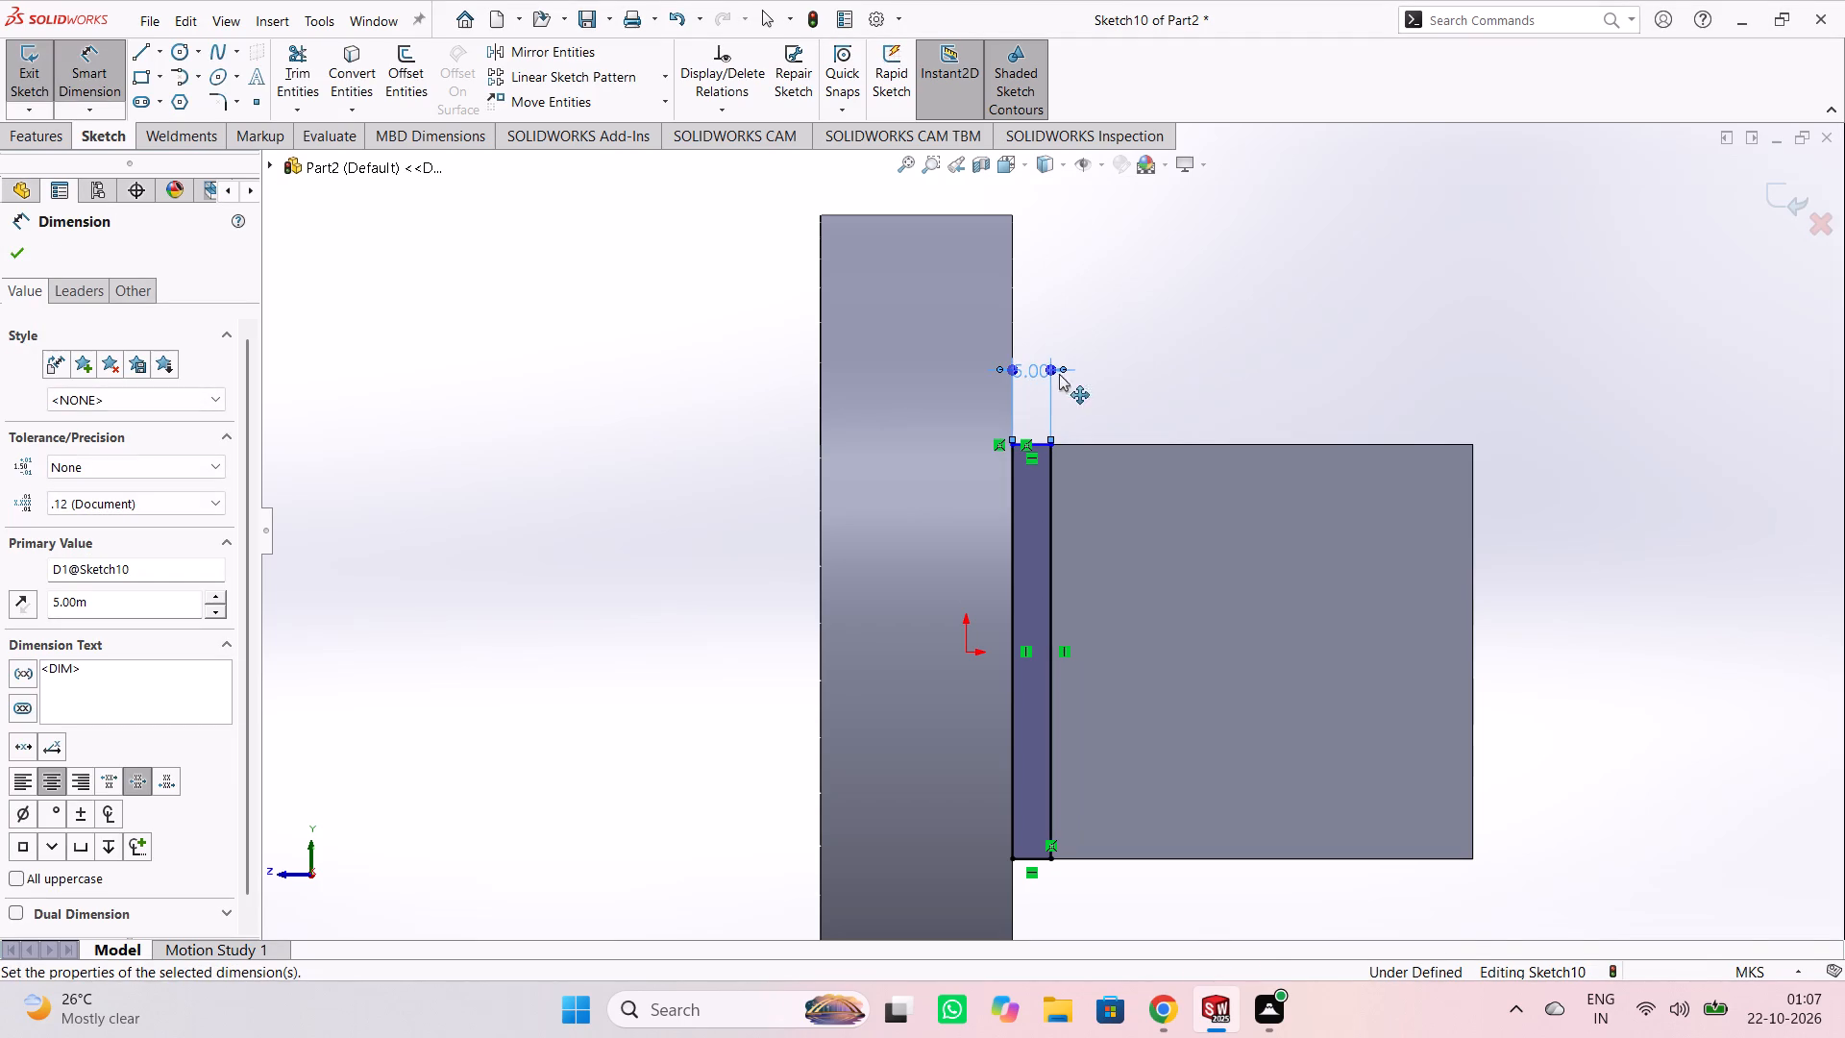
{"action": "left_click", "coordinate": [1128, 386]}
{"action": "scroll", "coordinate": [1168, 382], "scroll_direction": "down", "scroll_amount": 2}
{"action": "scroll", "coordinate": [1168, 358], "scroll_direction": "up", "scroll_amount": 3}
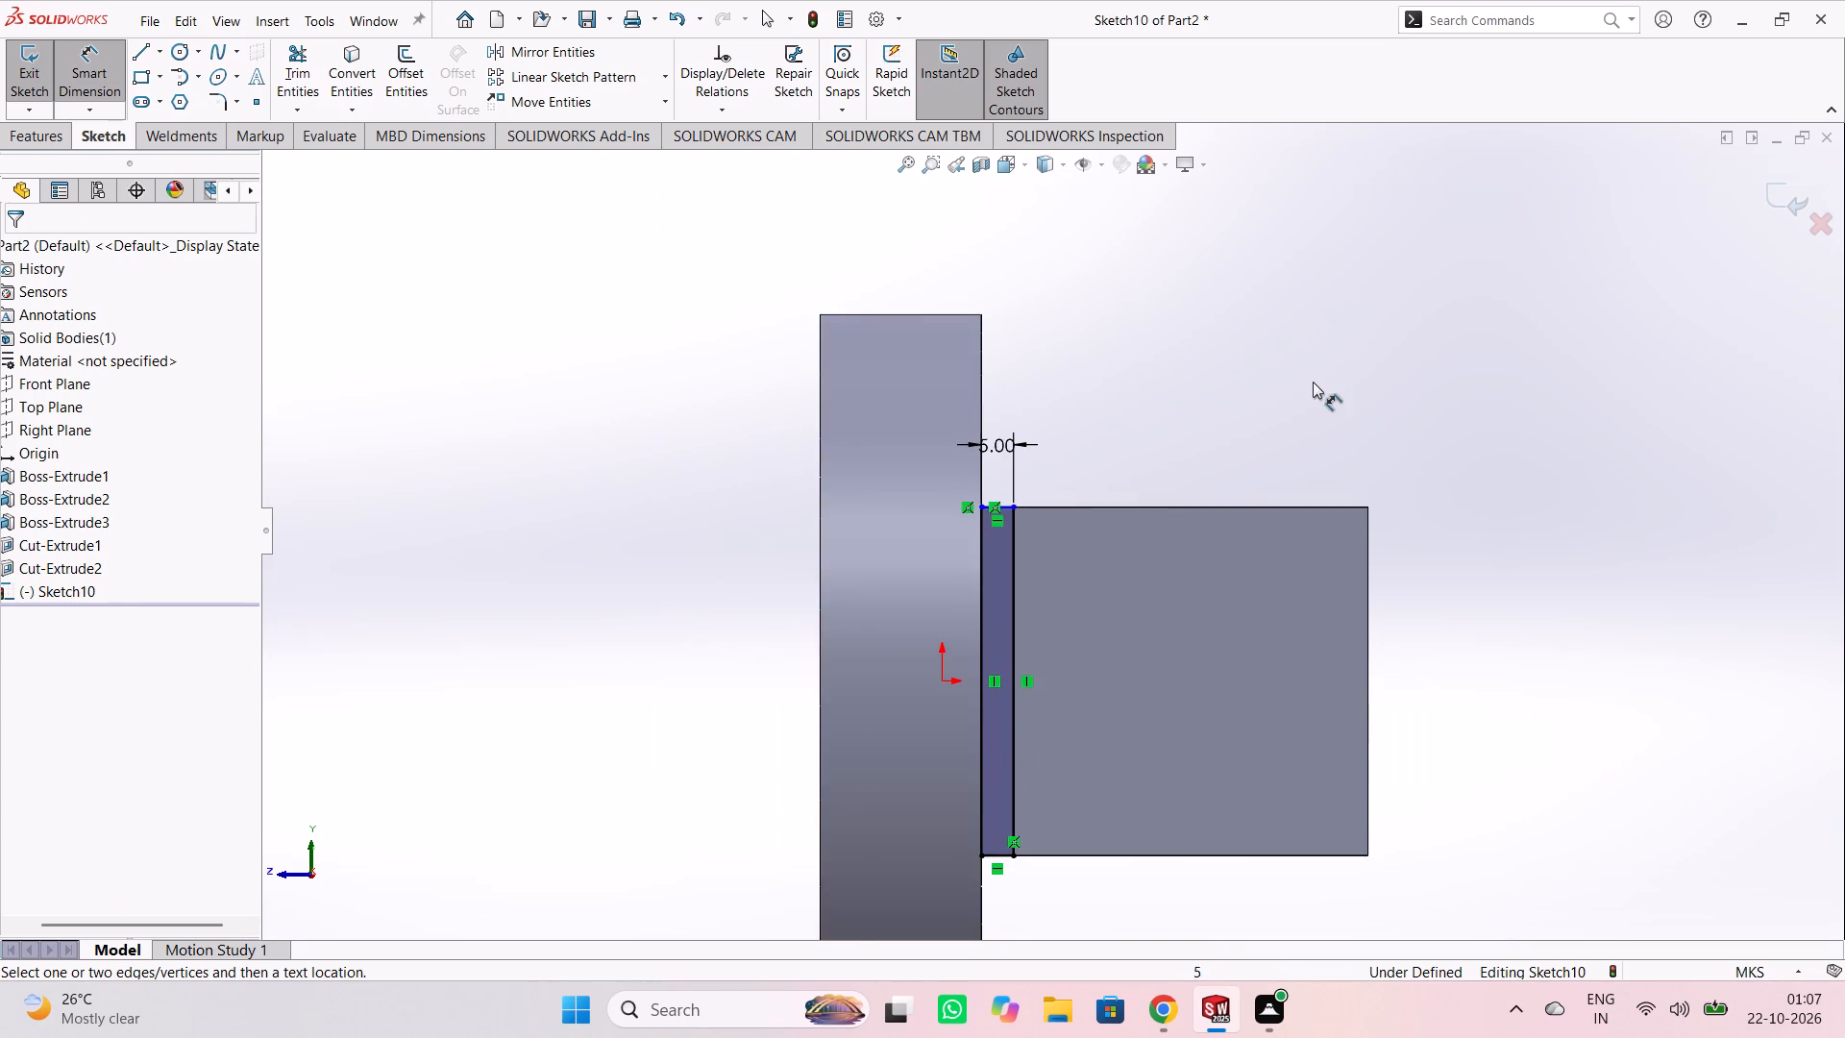
{"action": "scroll", "coordinate": [1313, 382], "scroll_direction": "up", "scroll_amount": 1}
{"action": "scroll", "coordinate": [1232, 410], "scroll_direction": "up", "scroll_amount": 1}
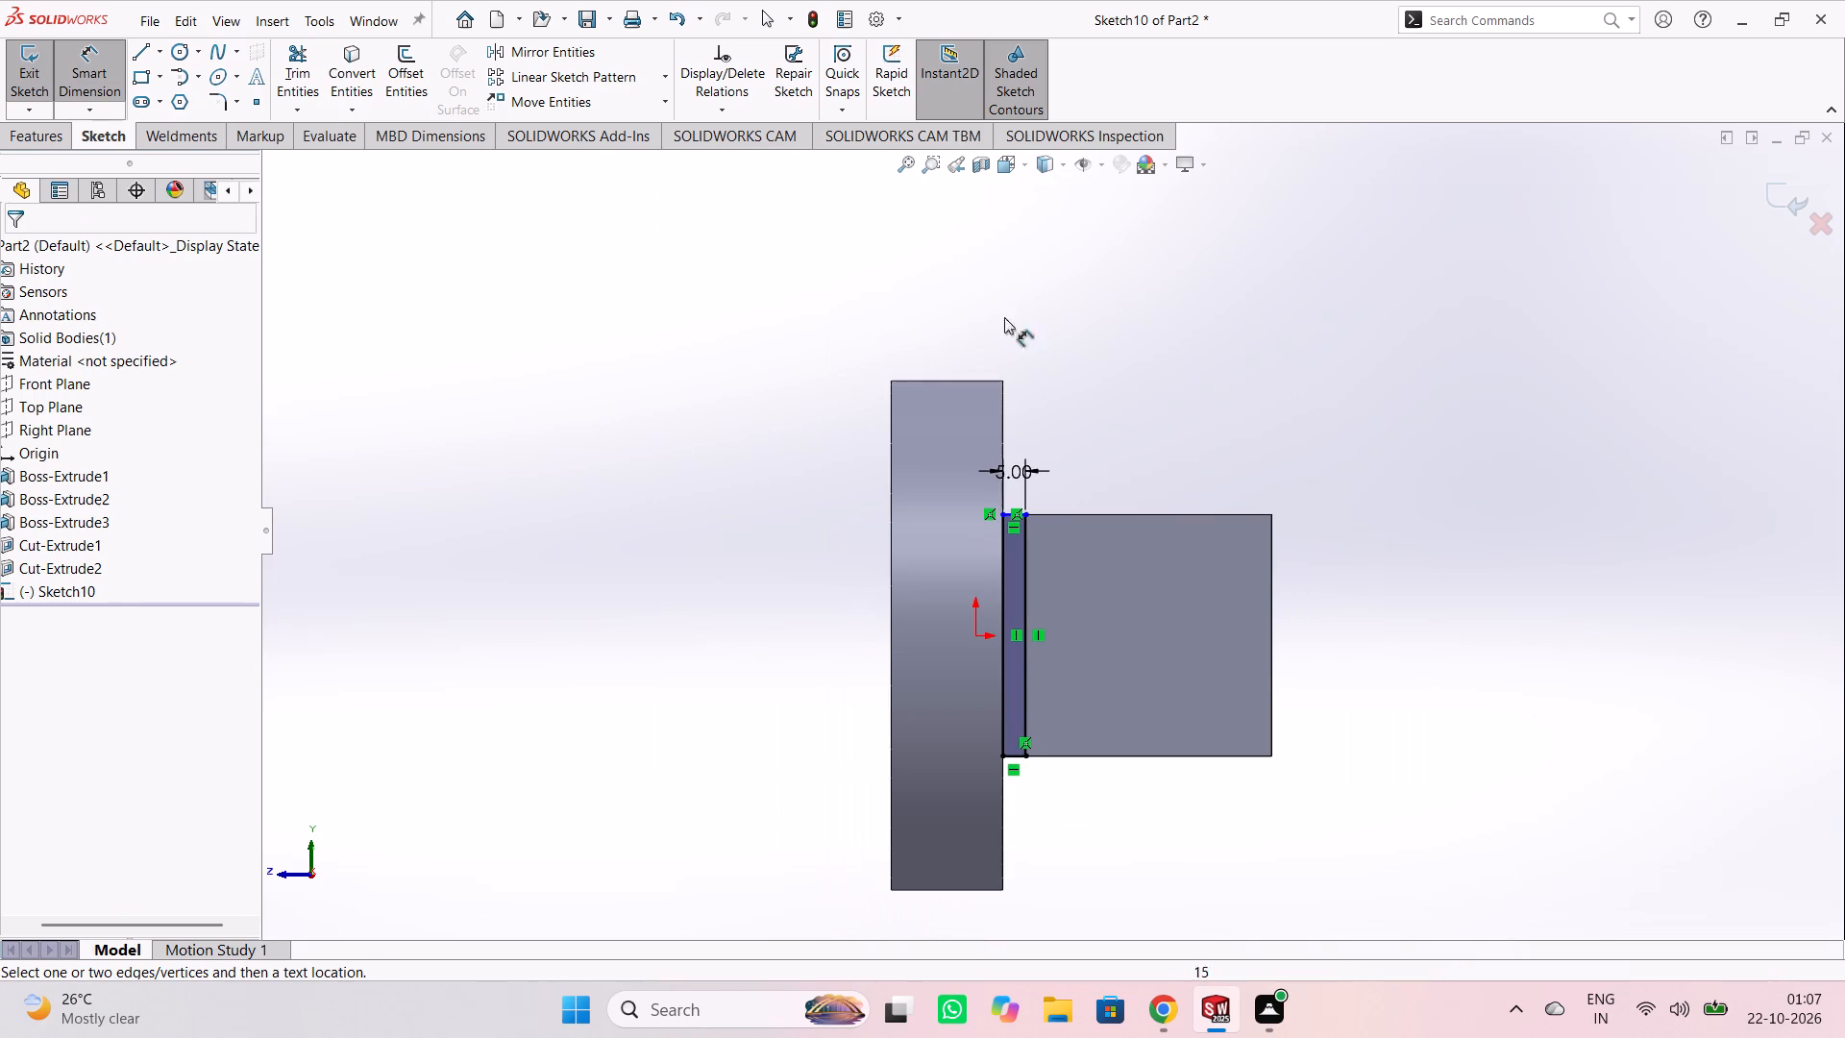
{"action": "key", "text": "Escape"}
{"action": "left_click", "coordinate": [31, 73]}
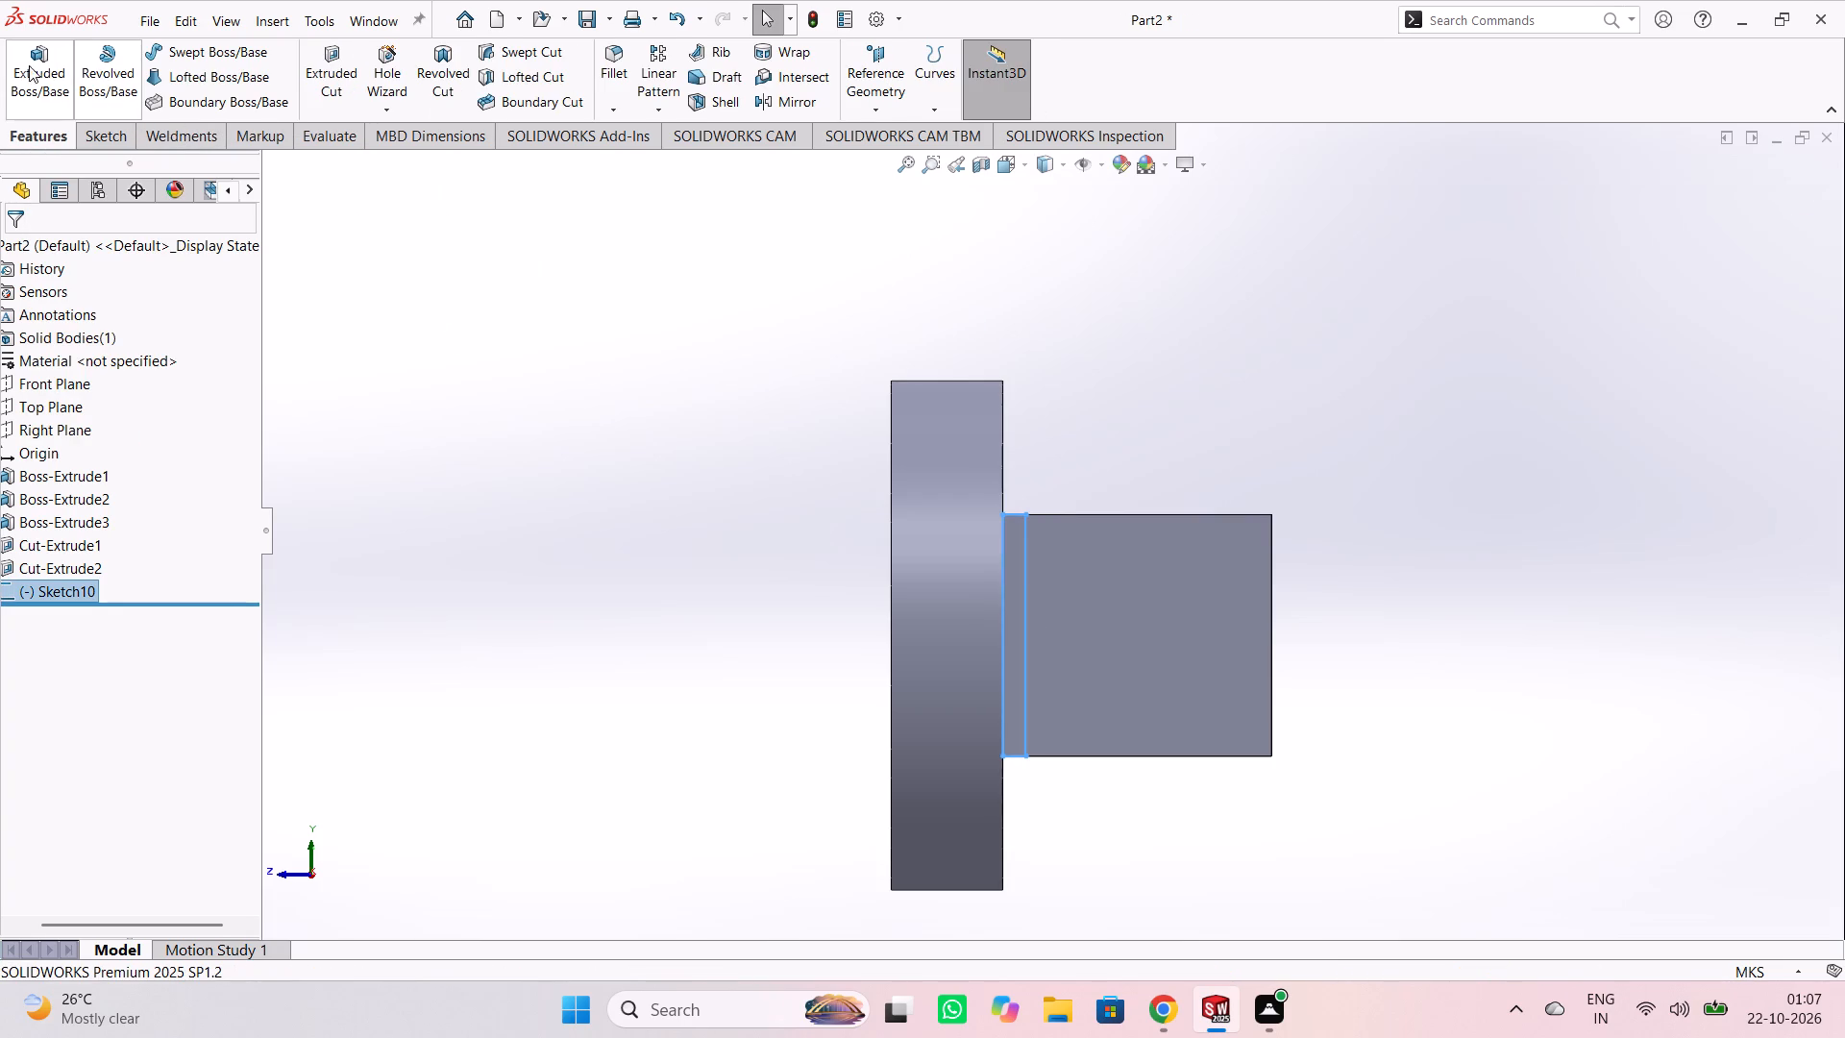
Set up an extruded cut of the sketched rectangle through the D-shaped boss's base with the Up To Next end condition.
{"action": "left_click", "coordinate": [323, 74]}
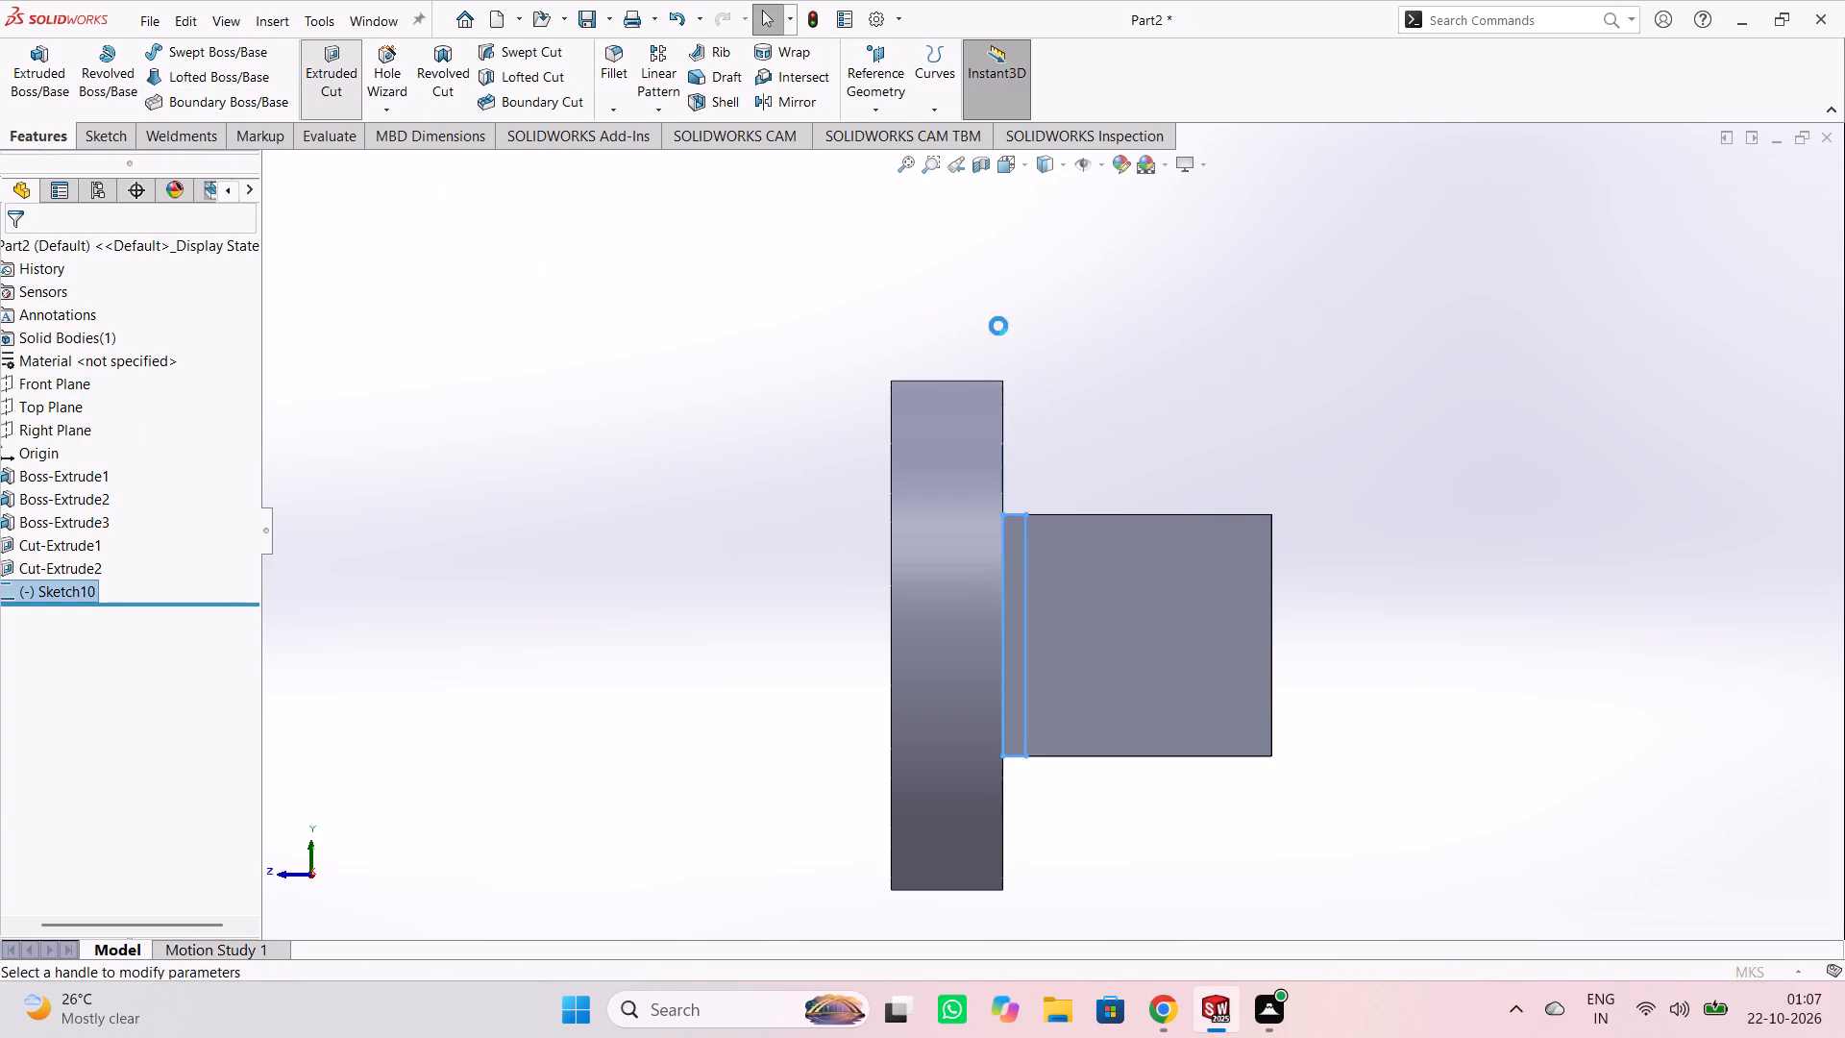
{"action": "middle_click_drag", "start_coordinate": [1416, 465], "coordinate": [1235, 287]}
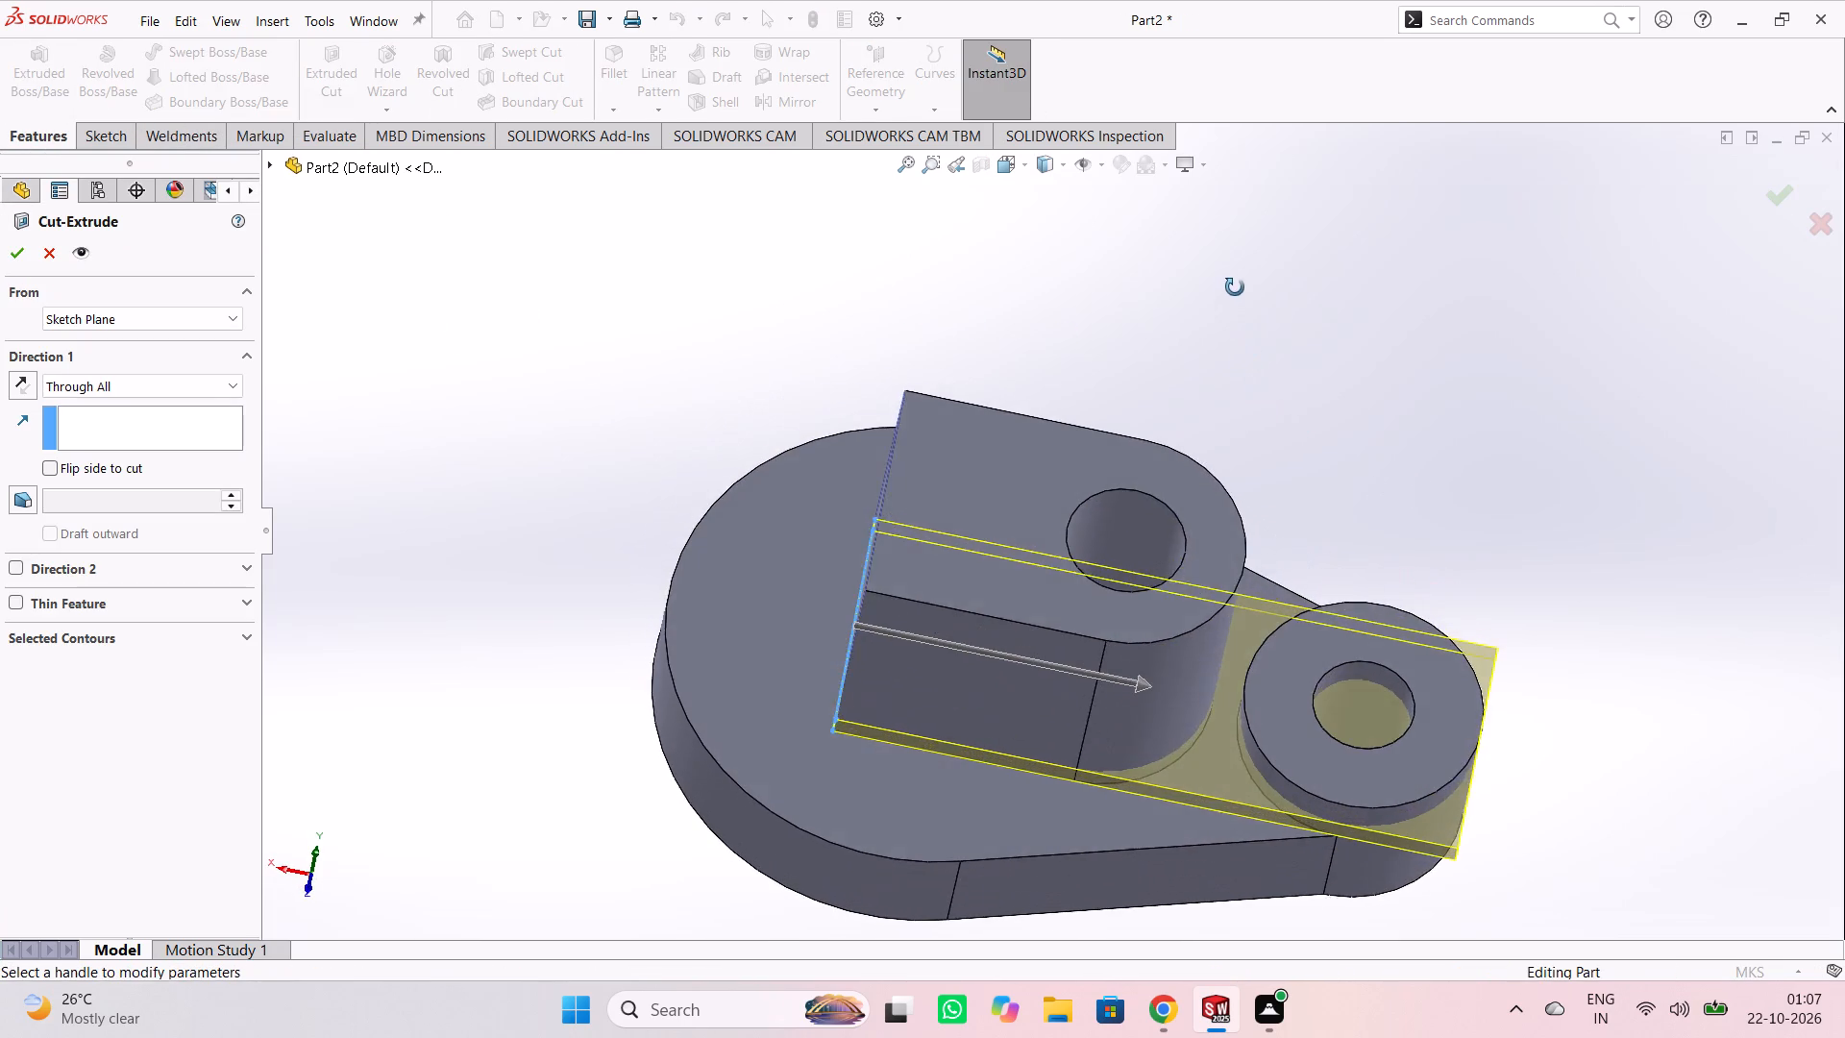
{"action": "middle_click_drag", "start_coordinate": [1235, 287], "coordinate": [1263, 339]}
{"action": "middle_click_drag", "start_coordinate": [1413, 416], "coordinate": [1362, 334]}
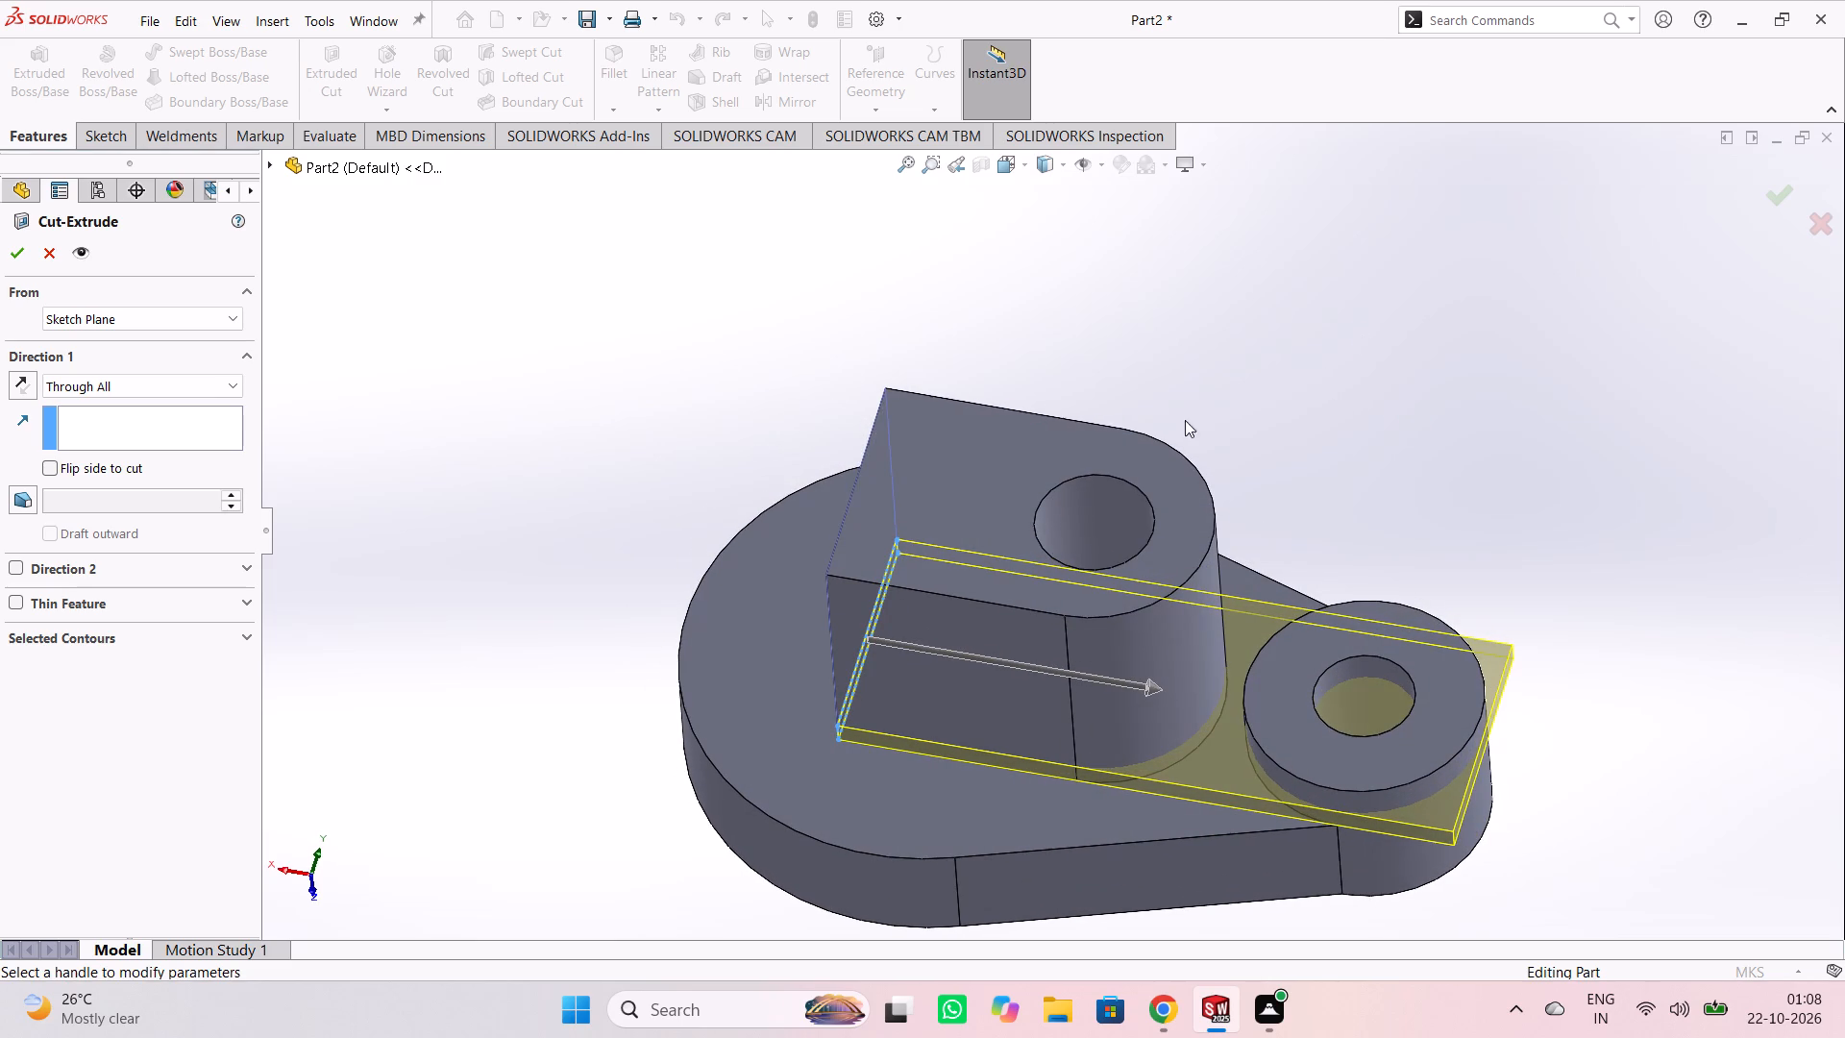
{"action": "left_click", "coordinate": [155, 389]}
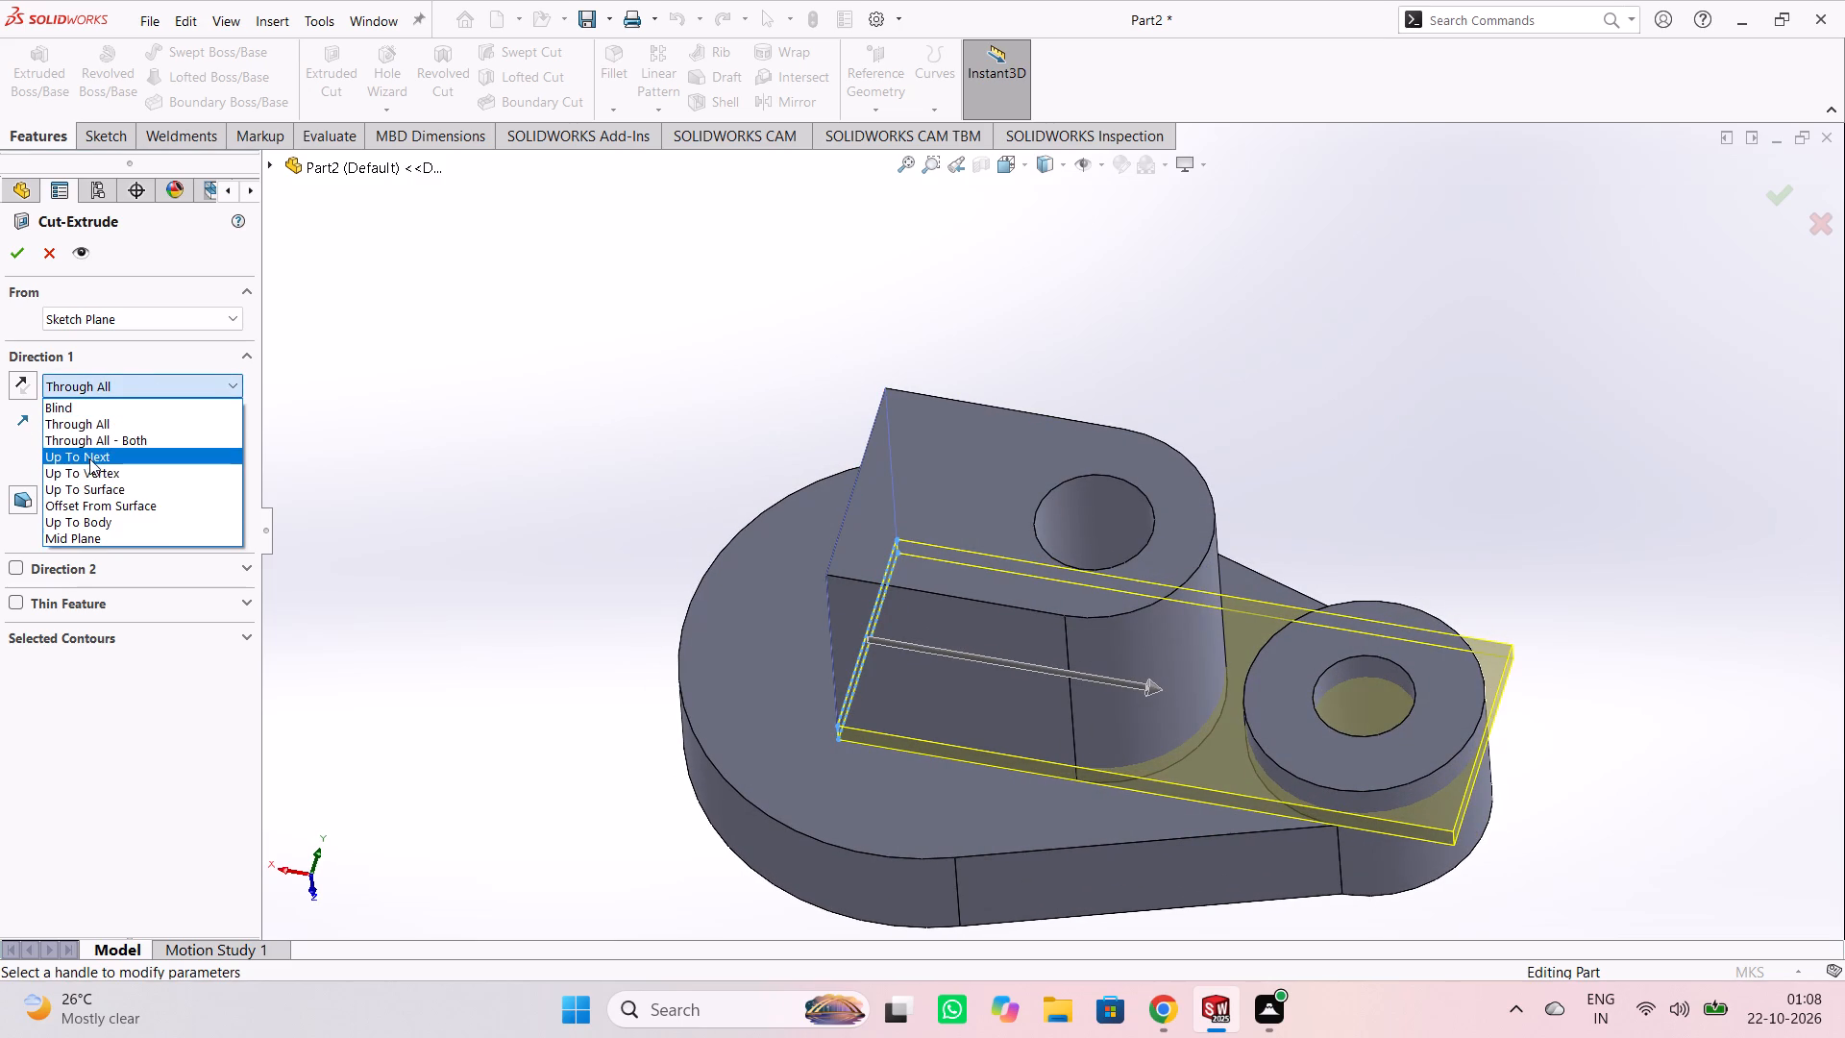
{"action": "left_click", "coordinate": [89, 458]}
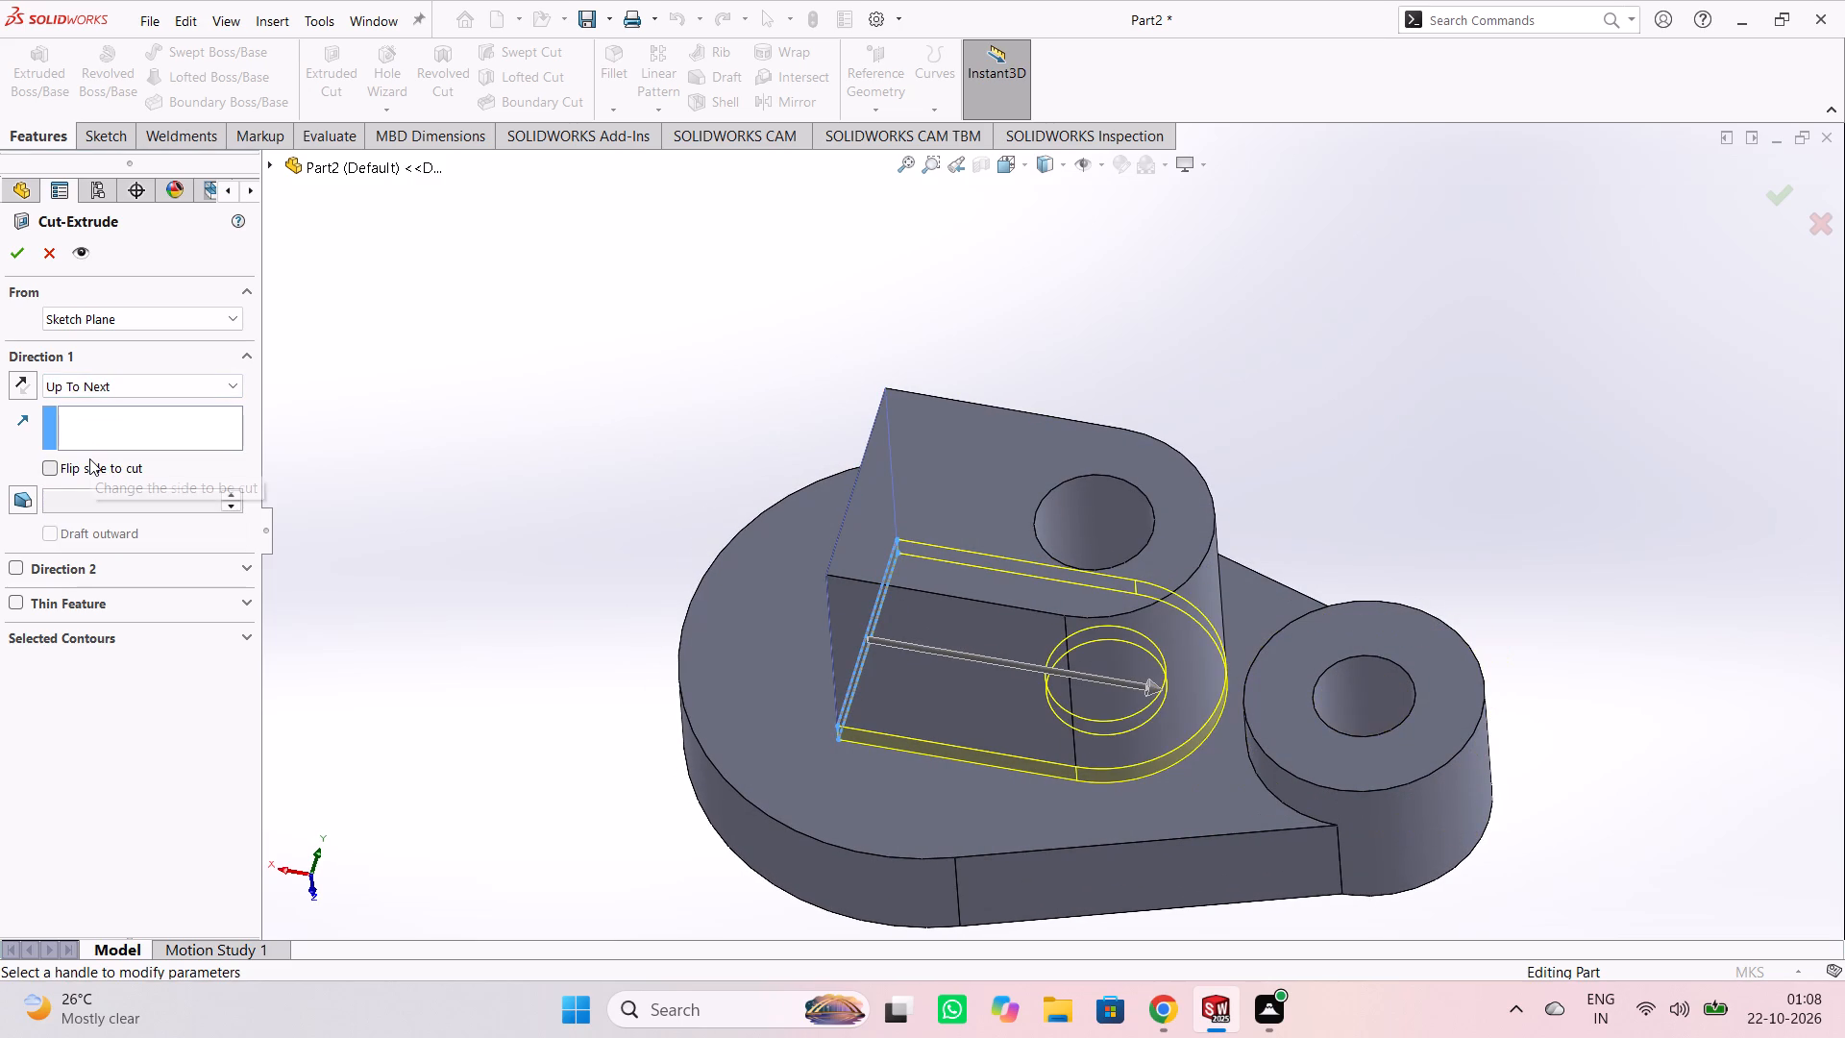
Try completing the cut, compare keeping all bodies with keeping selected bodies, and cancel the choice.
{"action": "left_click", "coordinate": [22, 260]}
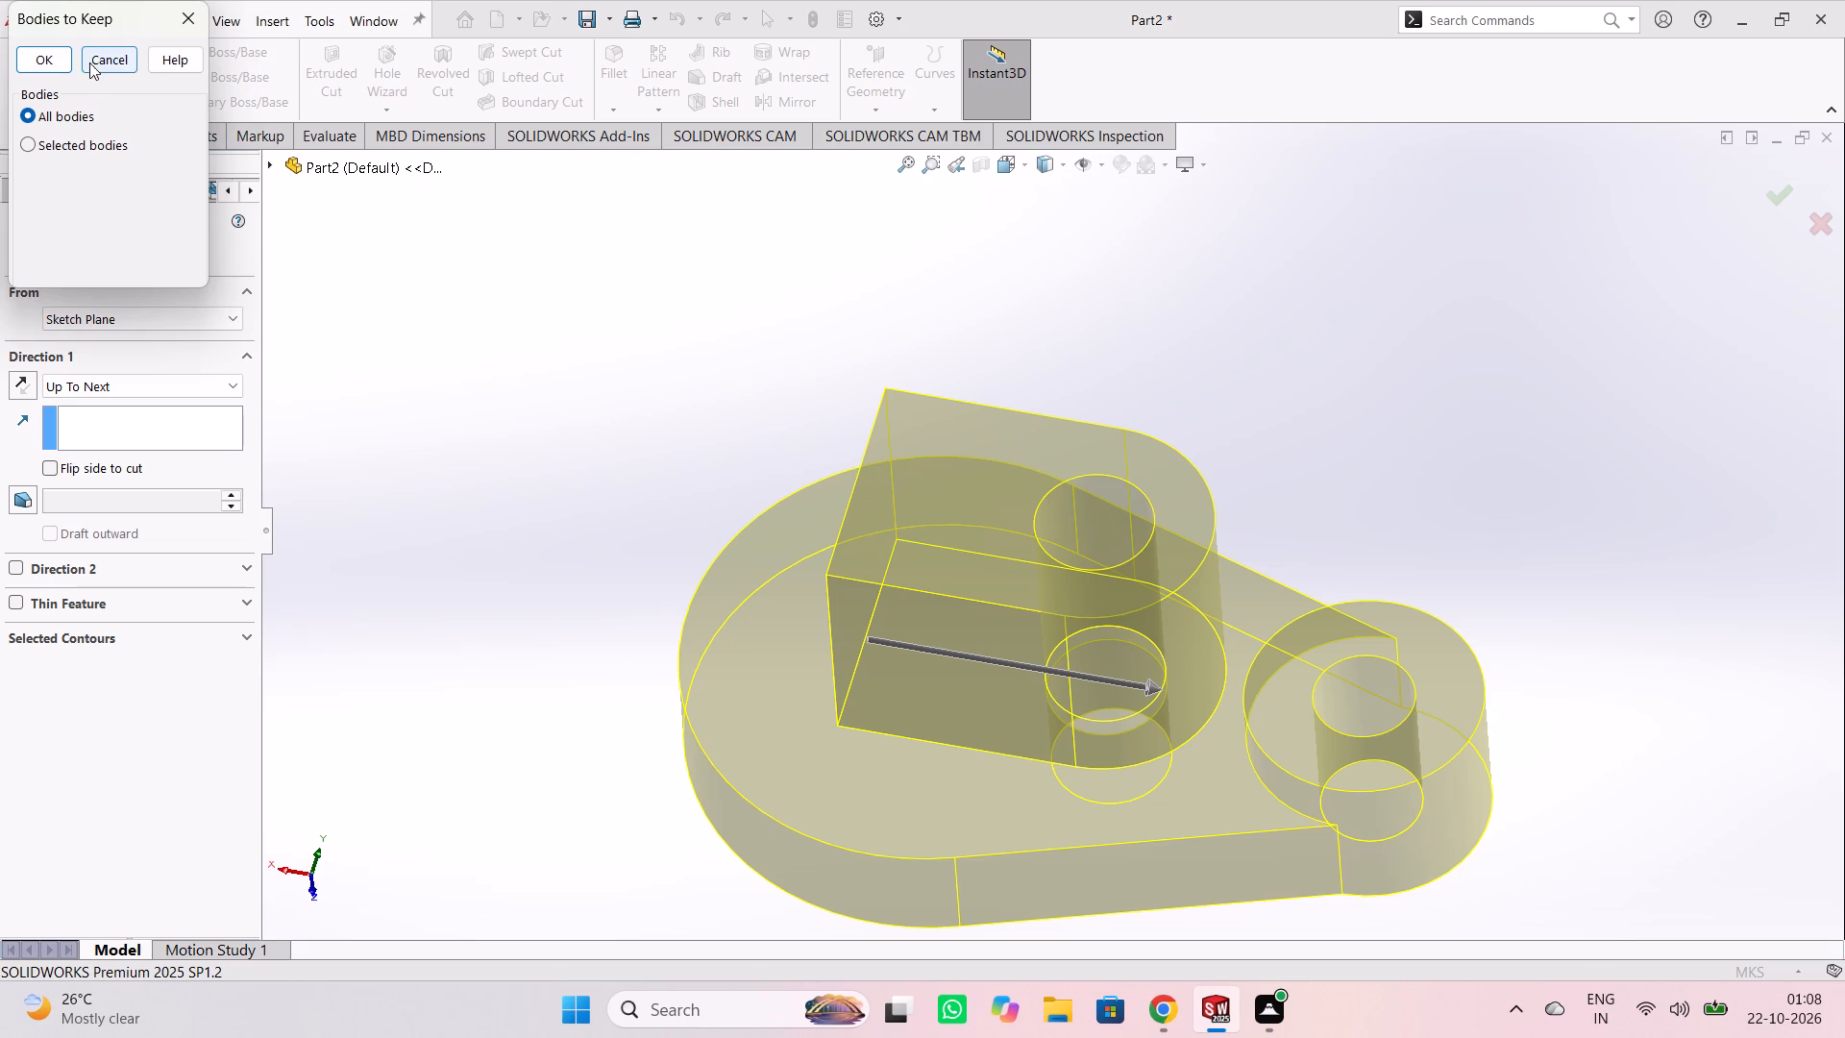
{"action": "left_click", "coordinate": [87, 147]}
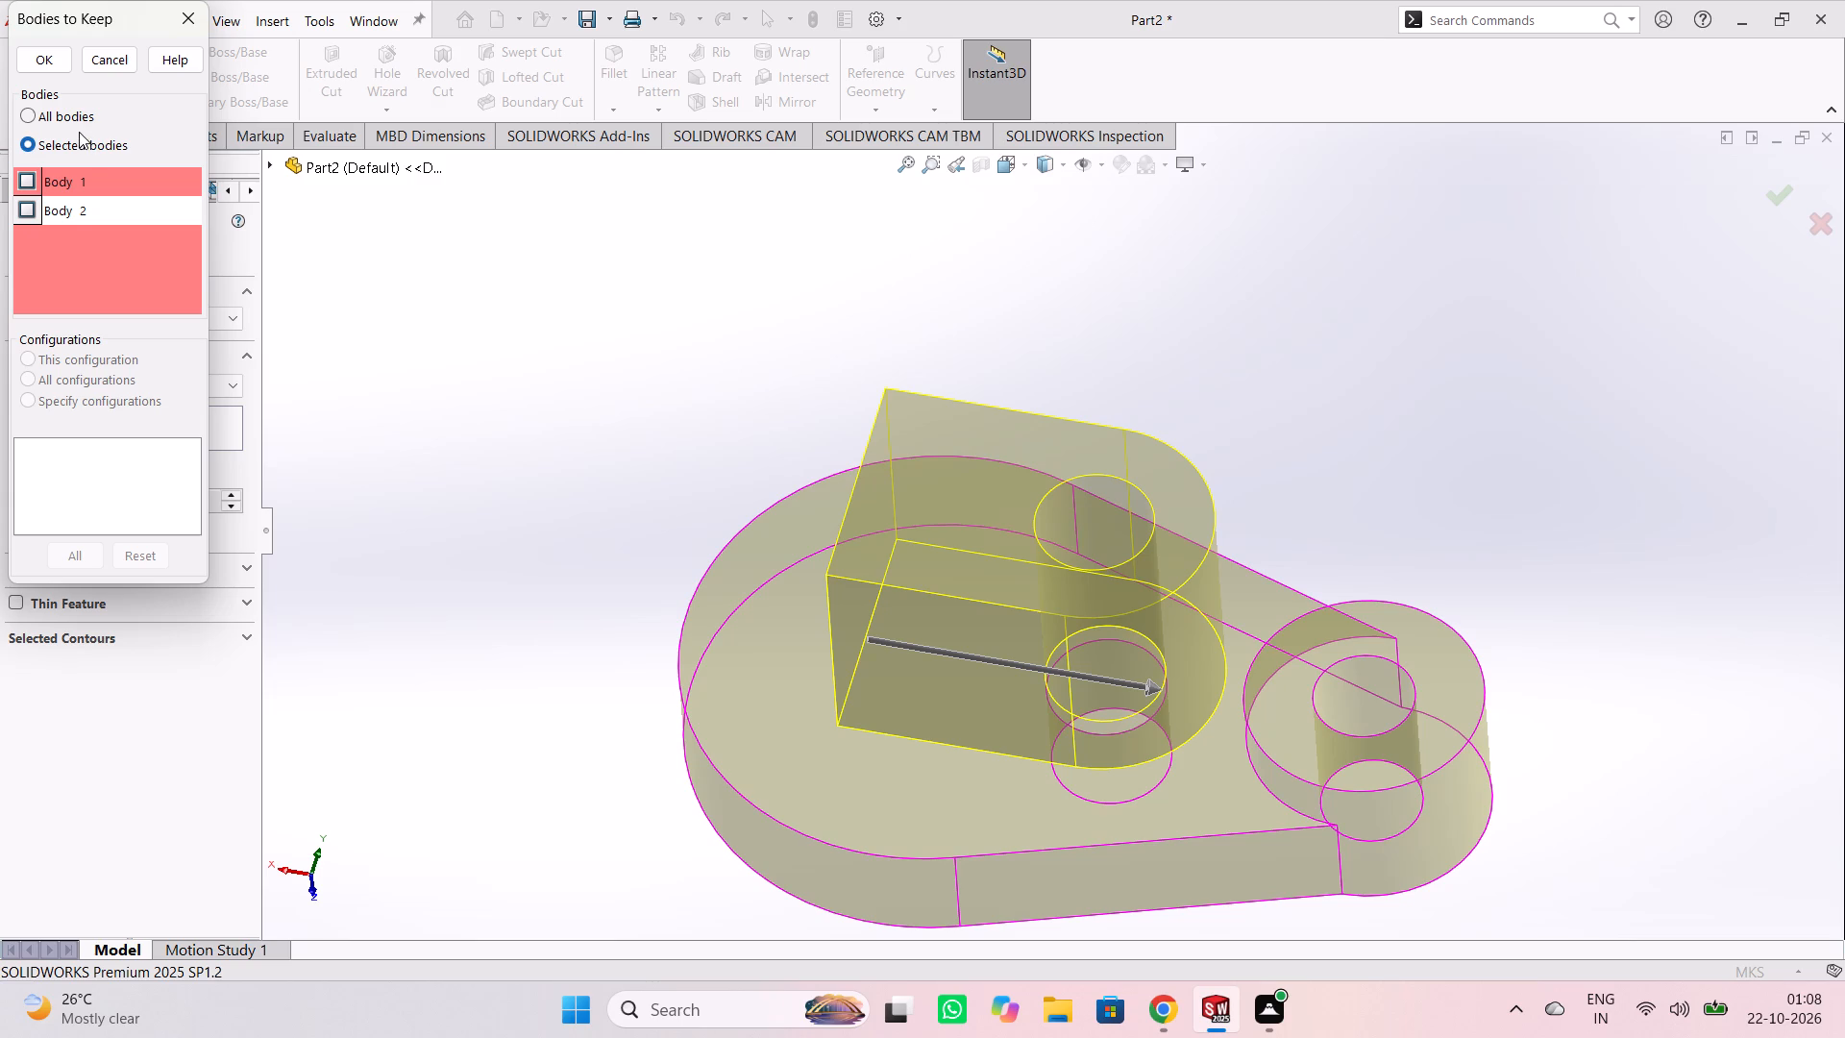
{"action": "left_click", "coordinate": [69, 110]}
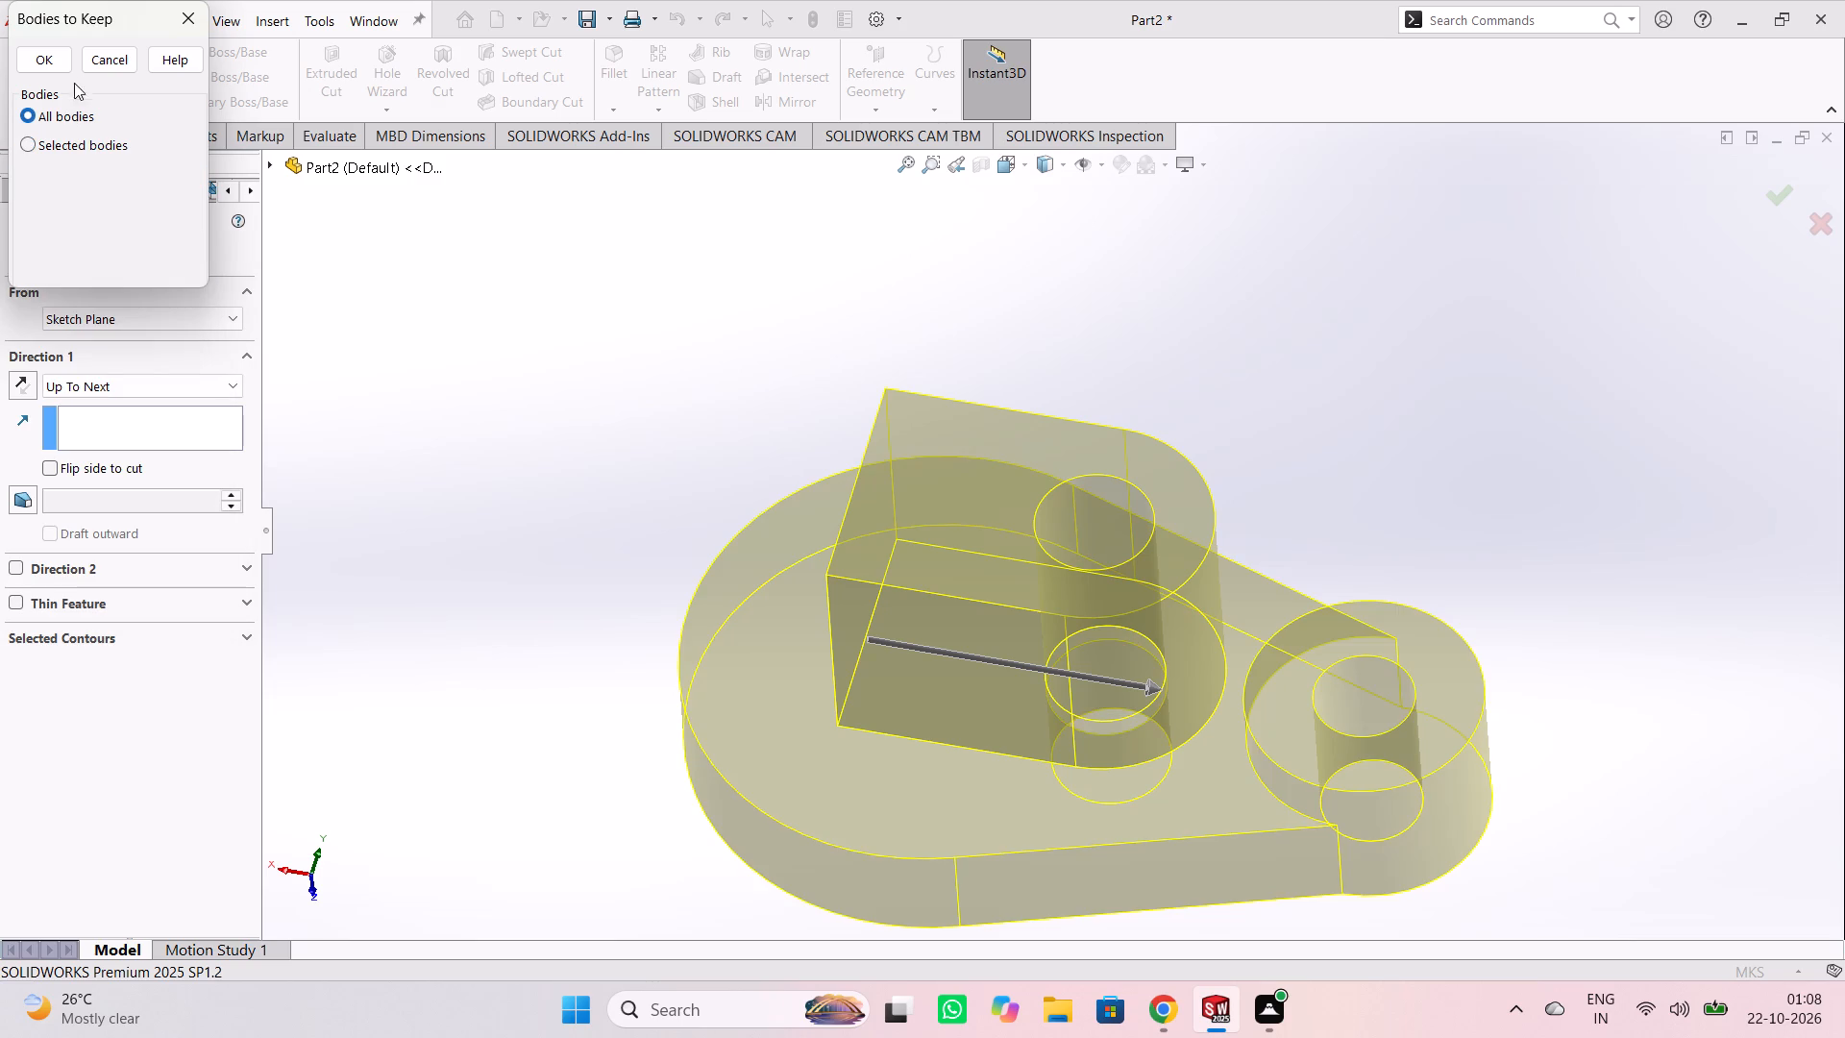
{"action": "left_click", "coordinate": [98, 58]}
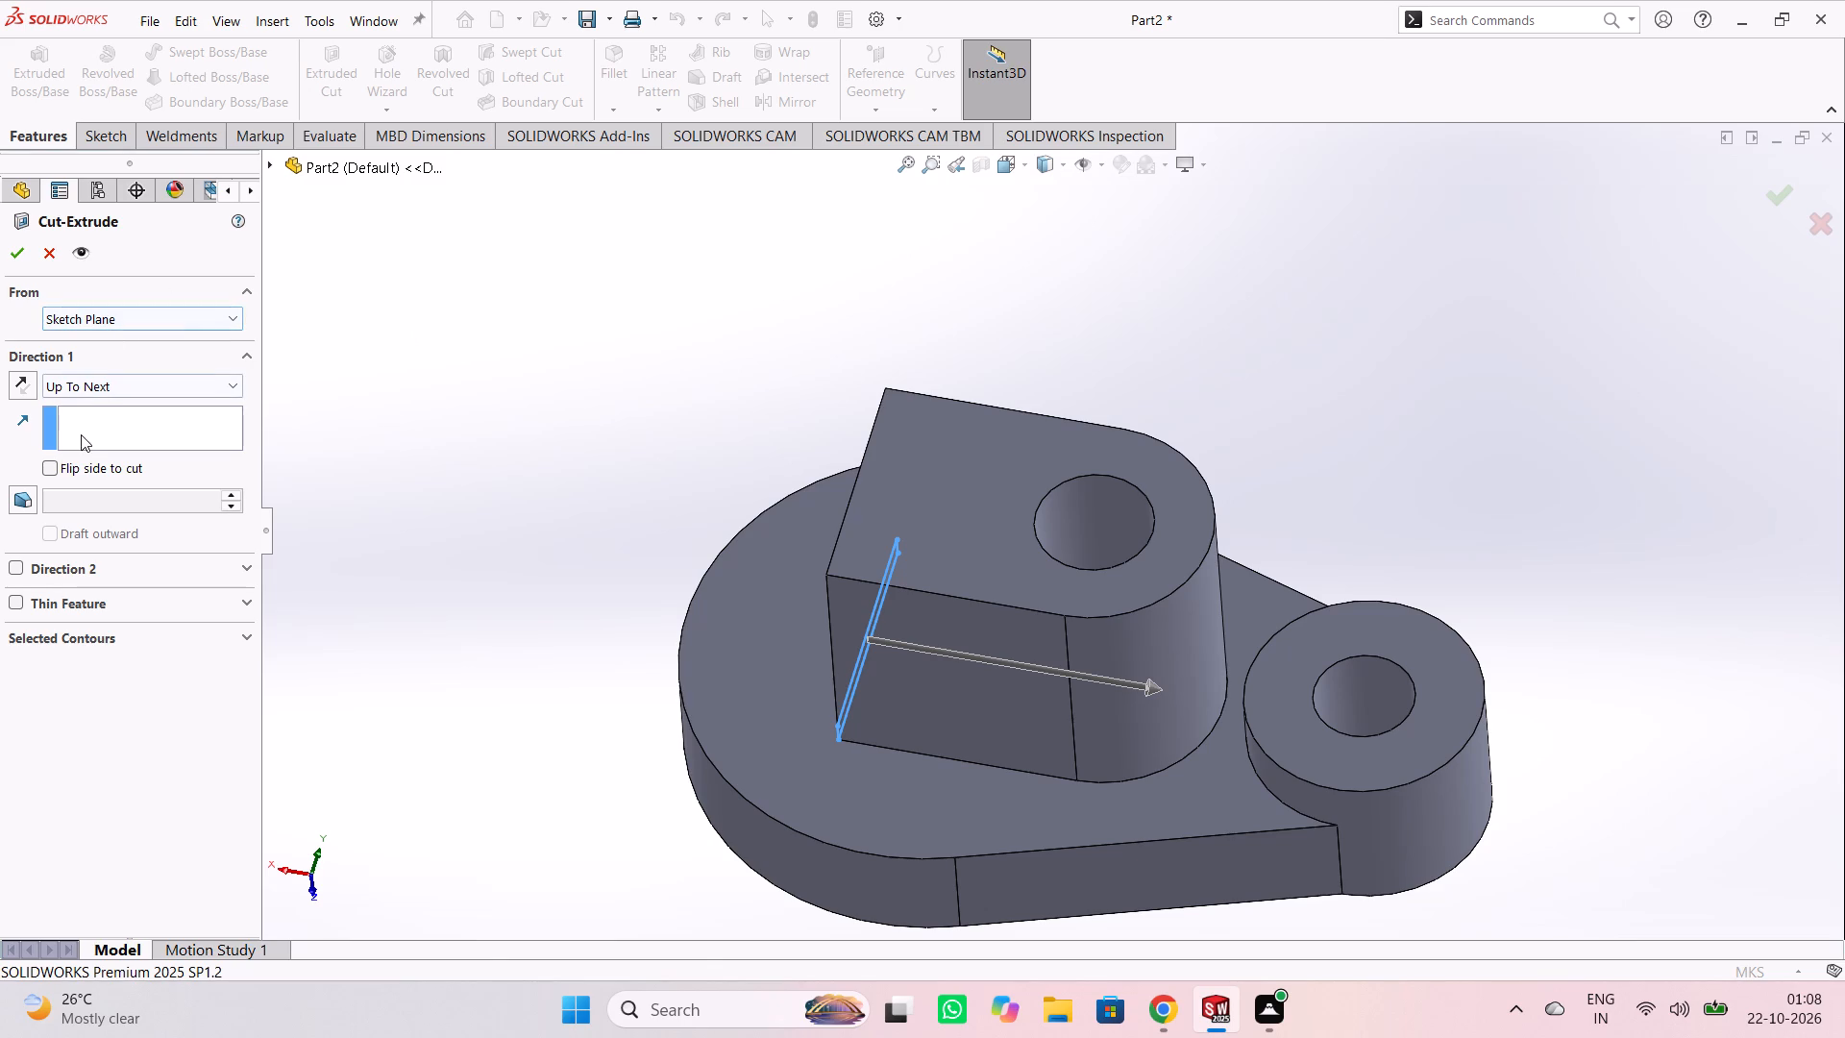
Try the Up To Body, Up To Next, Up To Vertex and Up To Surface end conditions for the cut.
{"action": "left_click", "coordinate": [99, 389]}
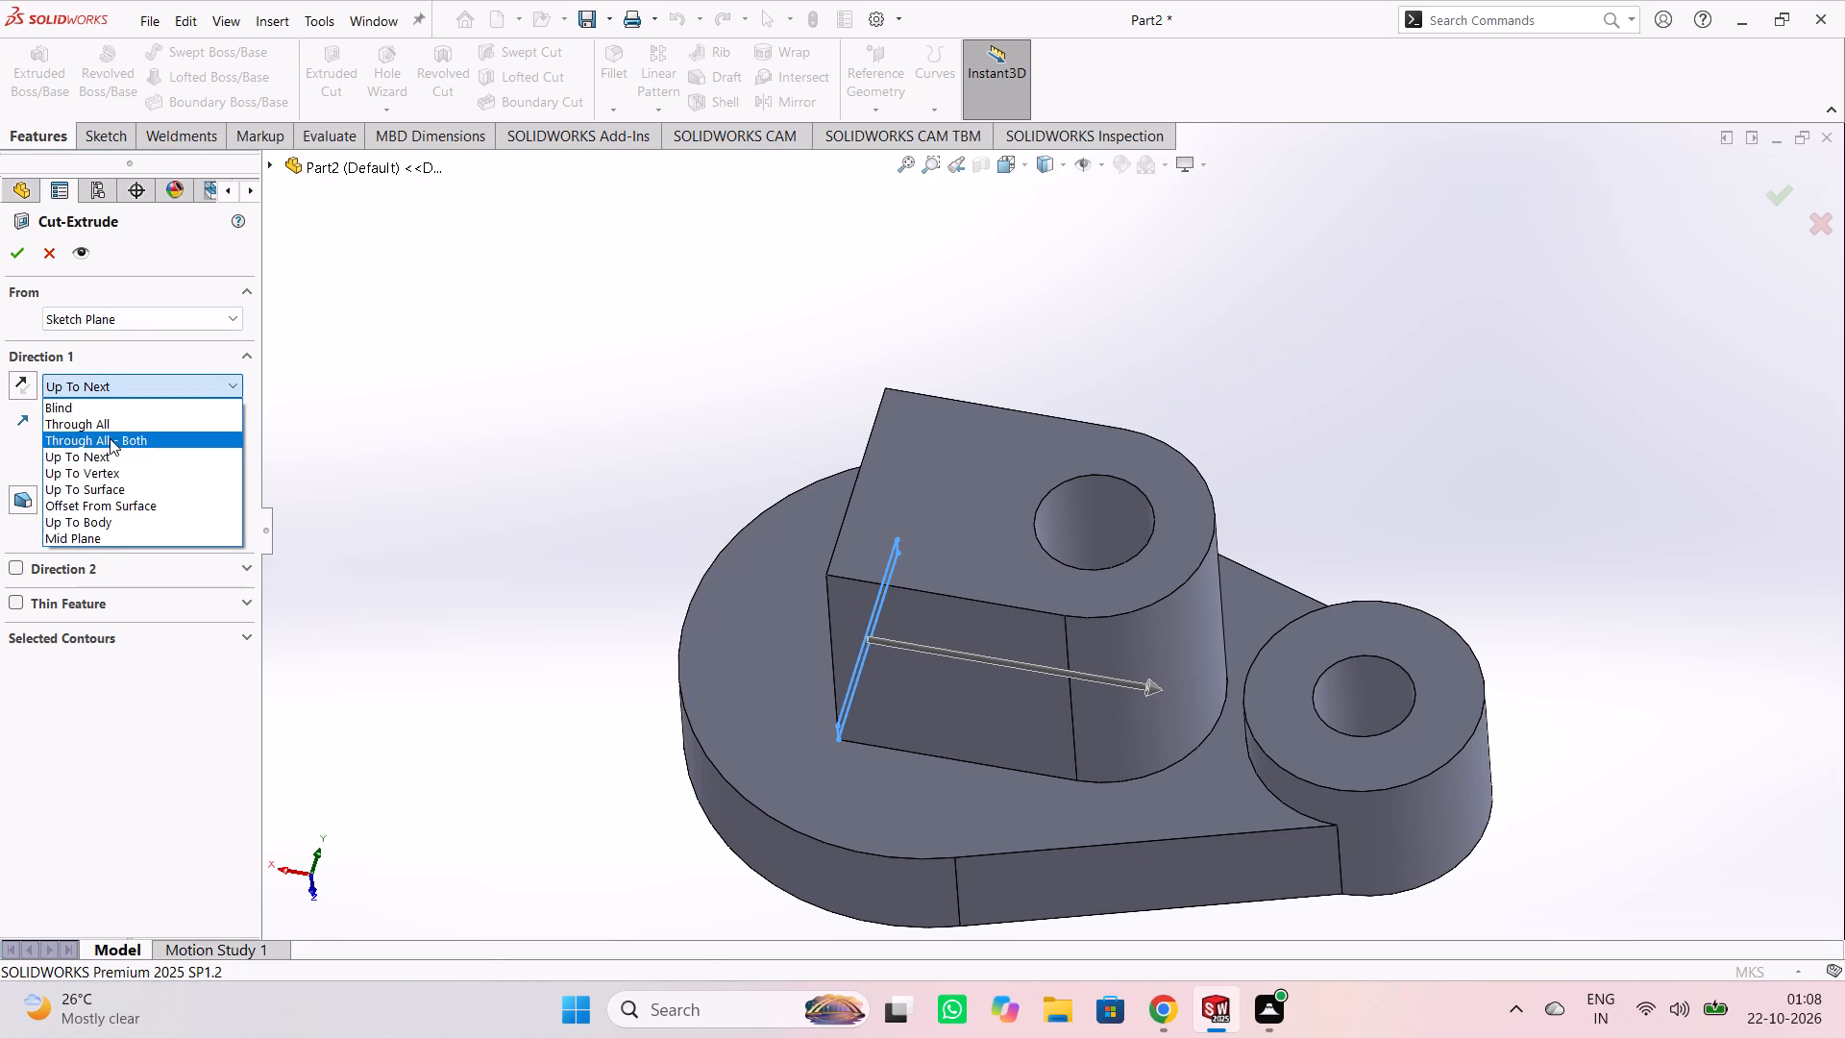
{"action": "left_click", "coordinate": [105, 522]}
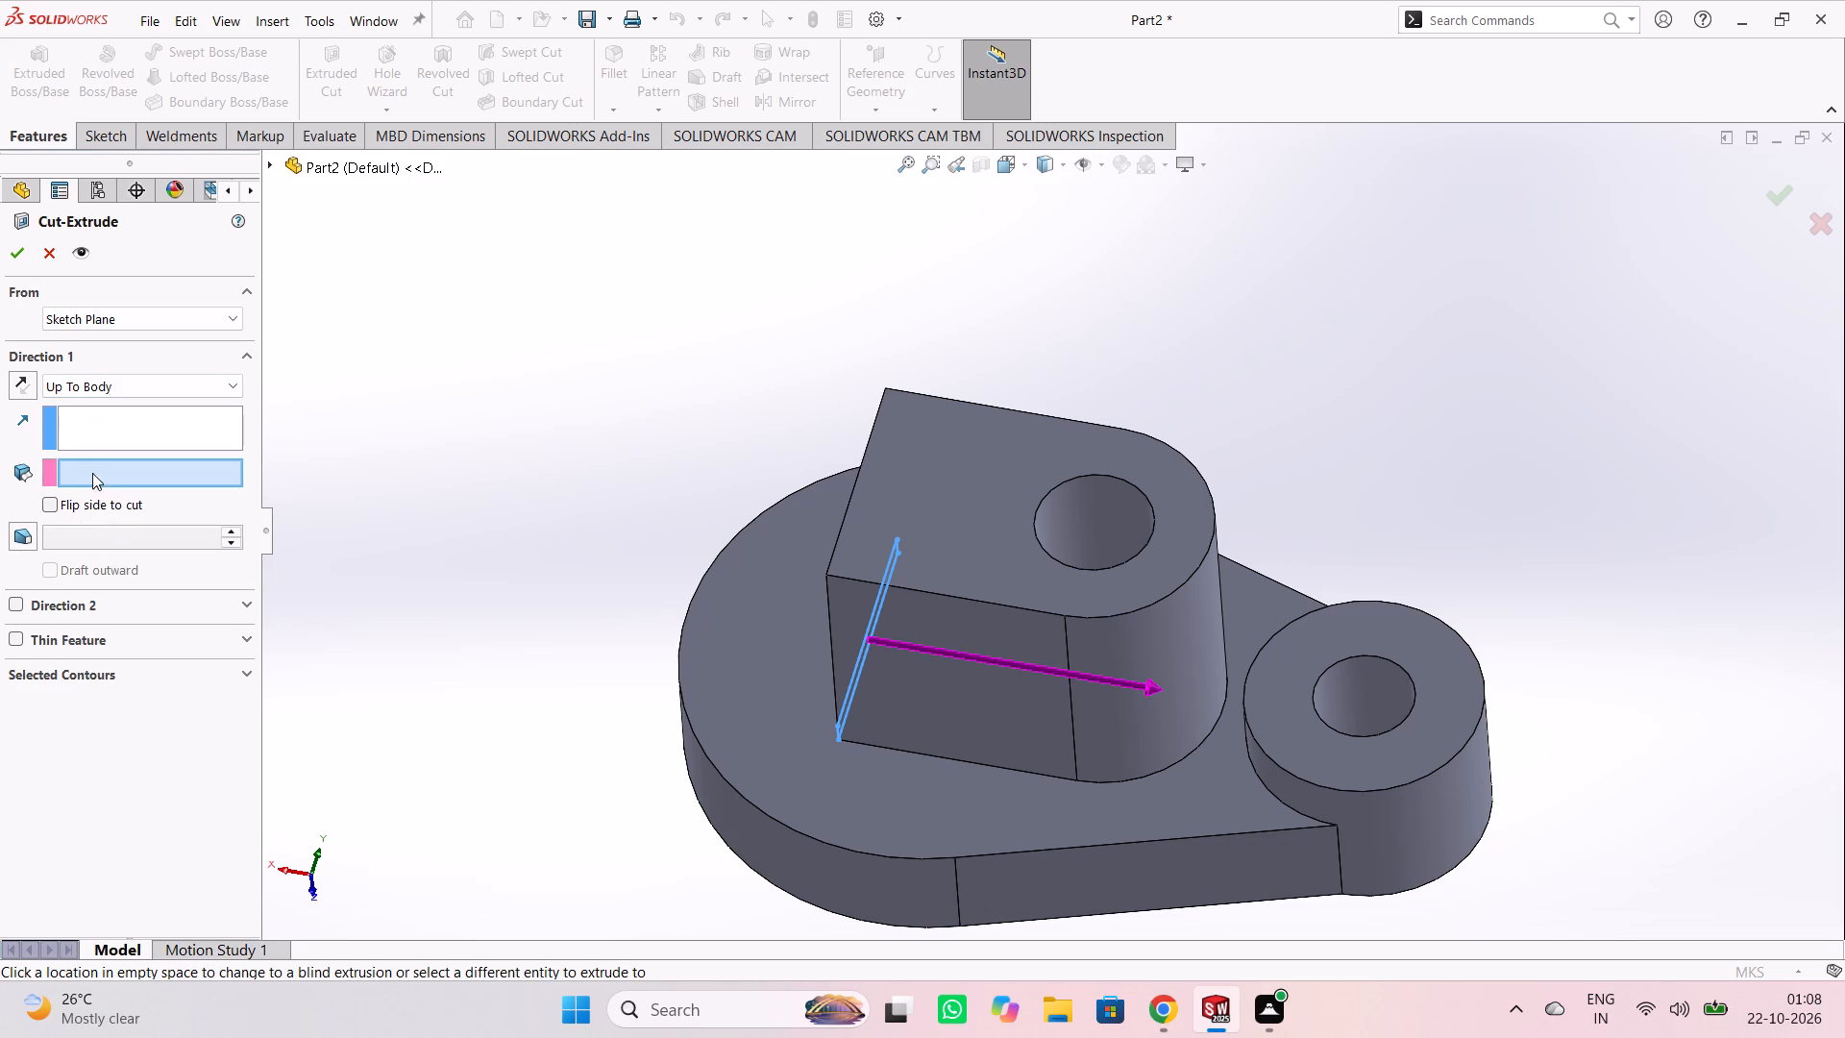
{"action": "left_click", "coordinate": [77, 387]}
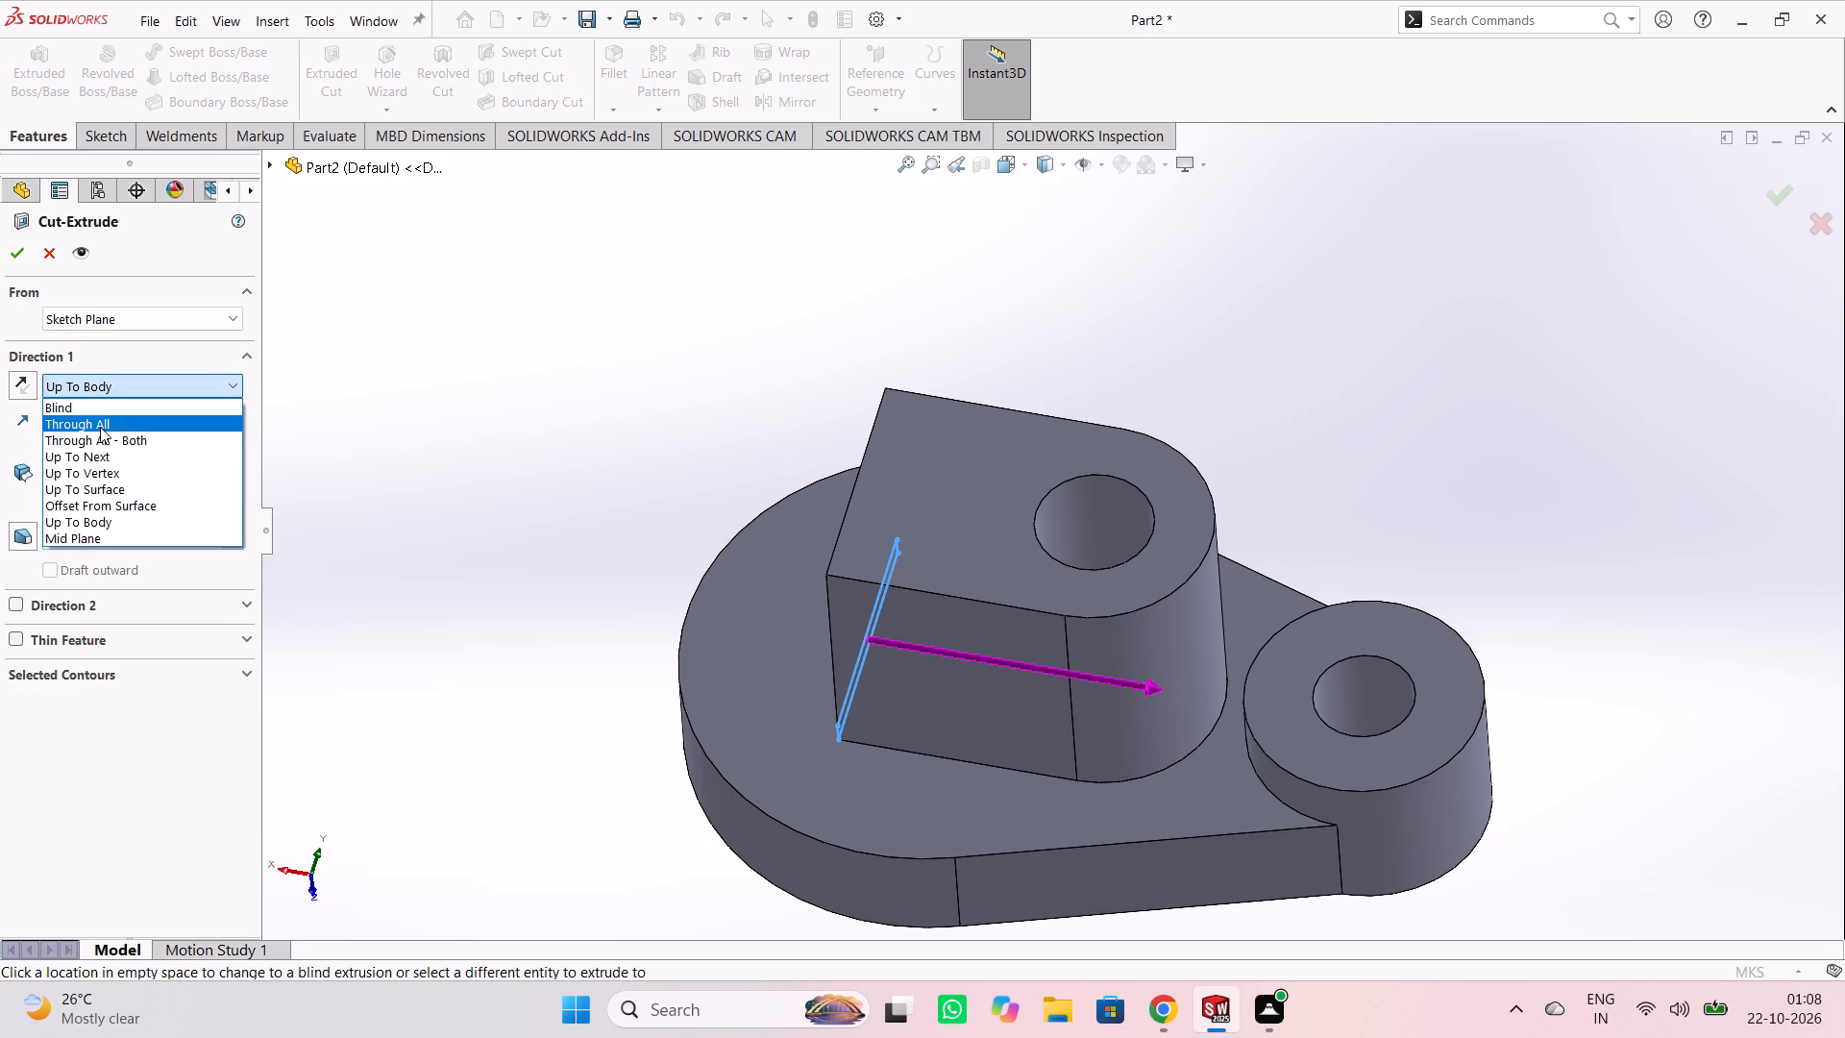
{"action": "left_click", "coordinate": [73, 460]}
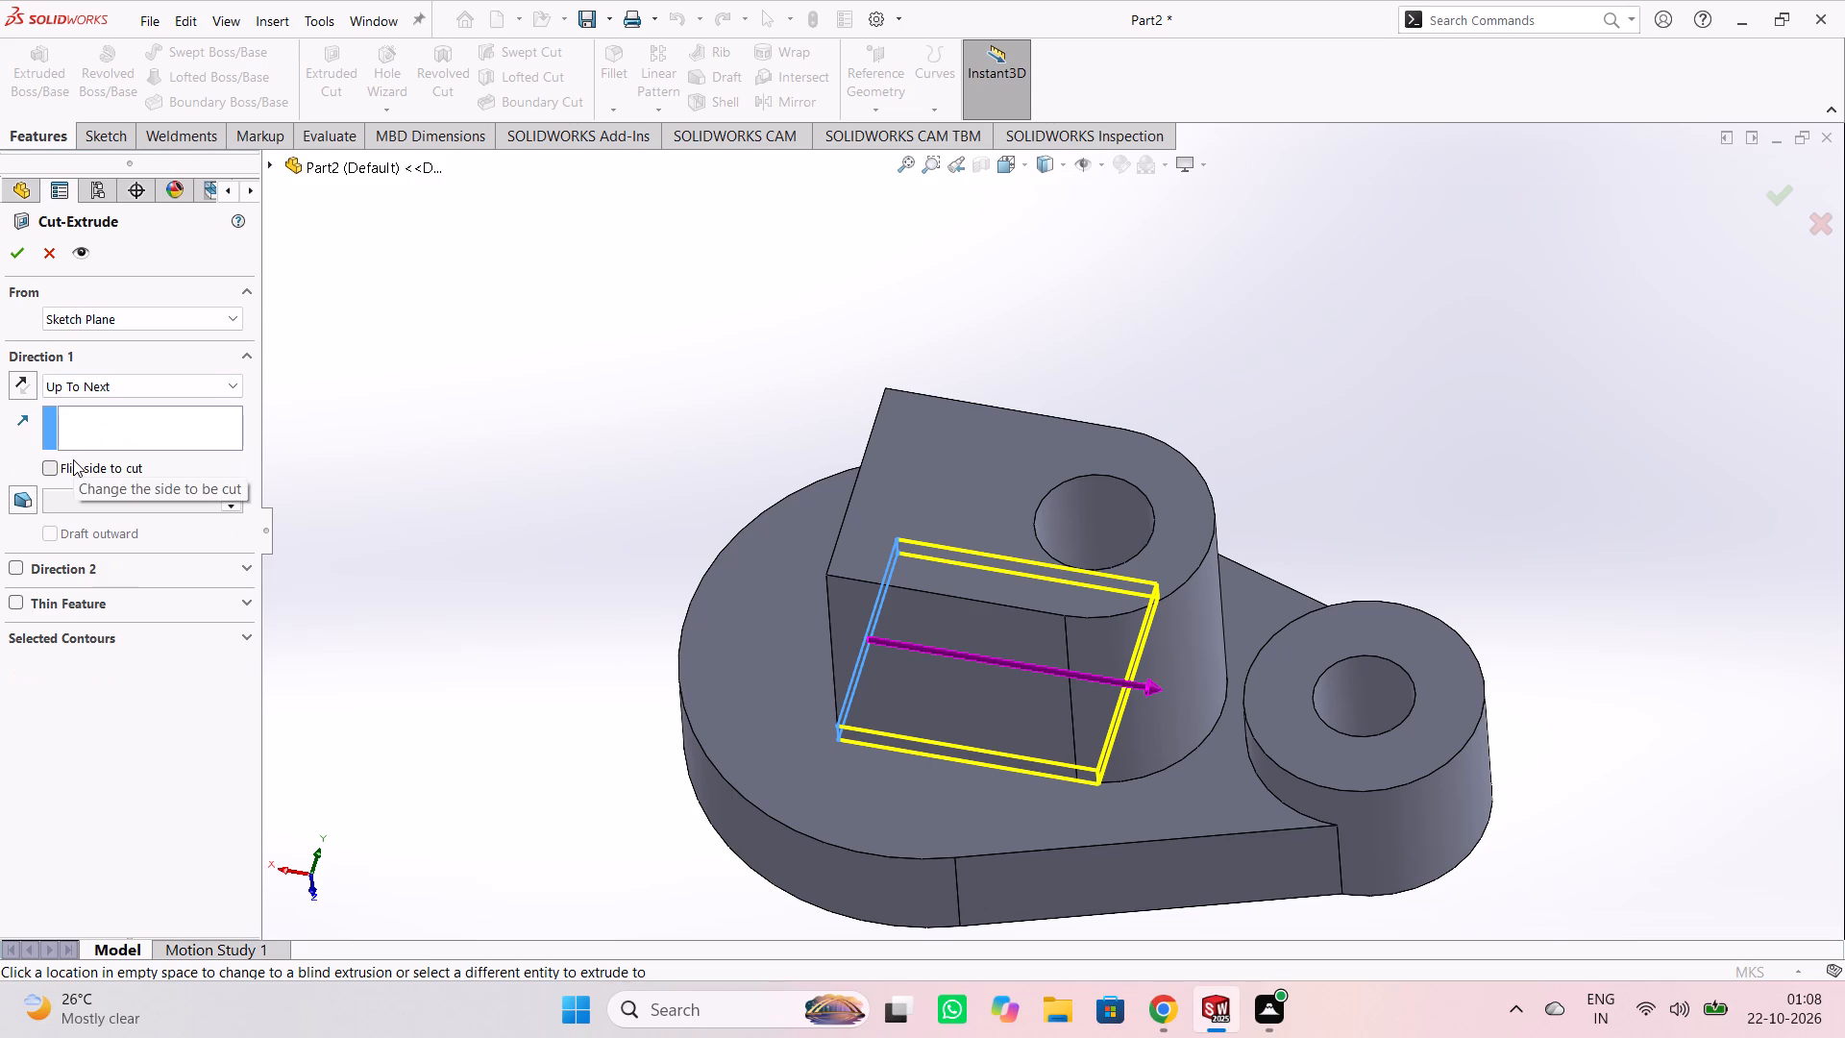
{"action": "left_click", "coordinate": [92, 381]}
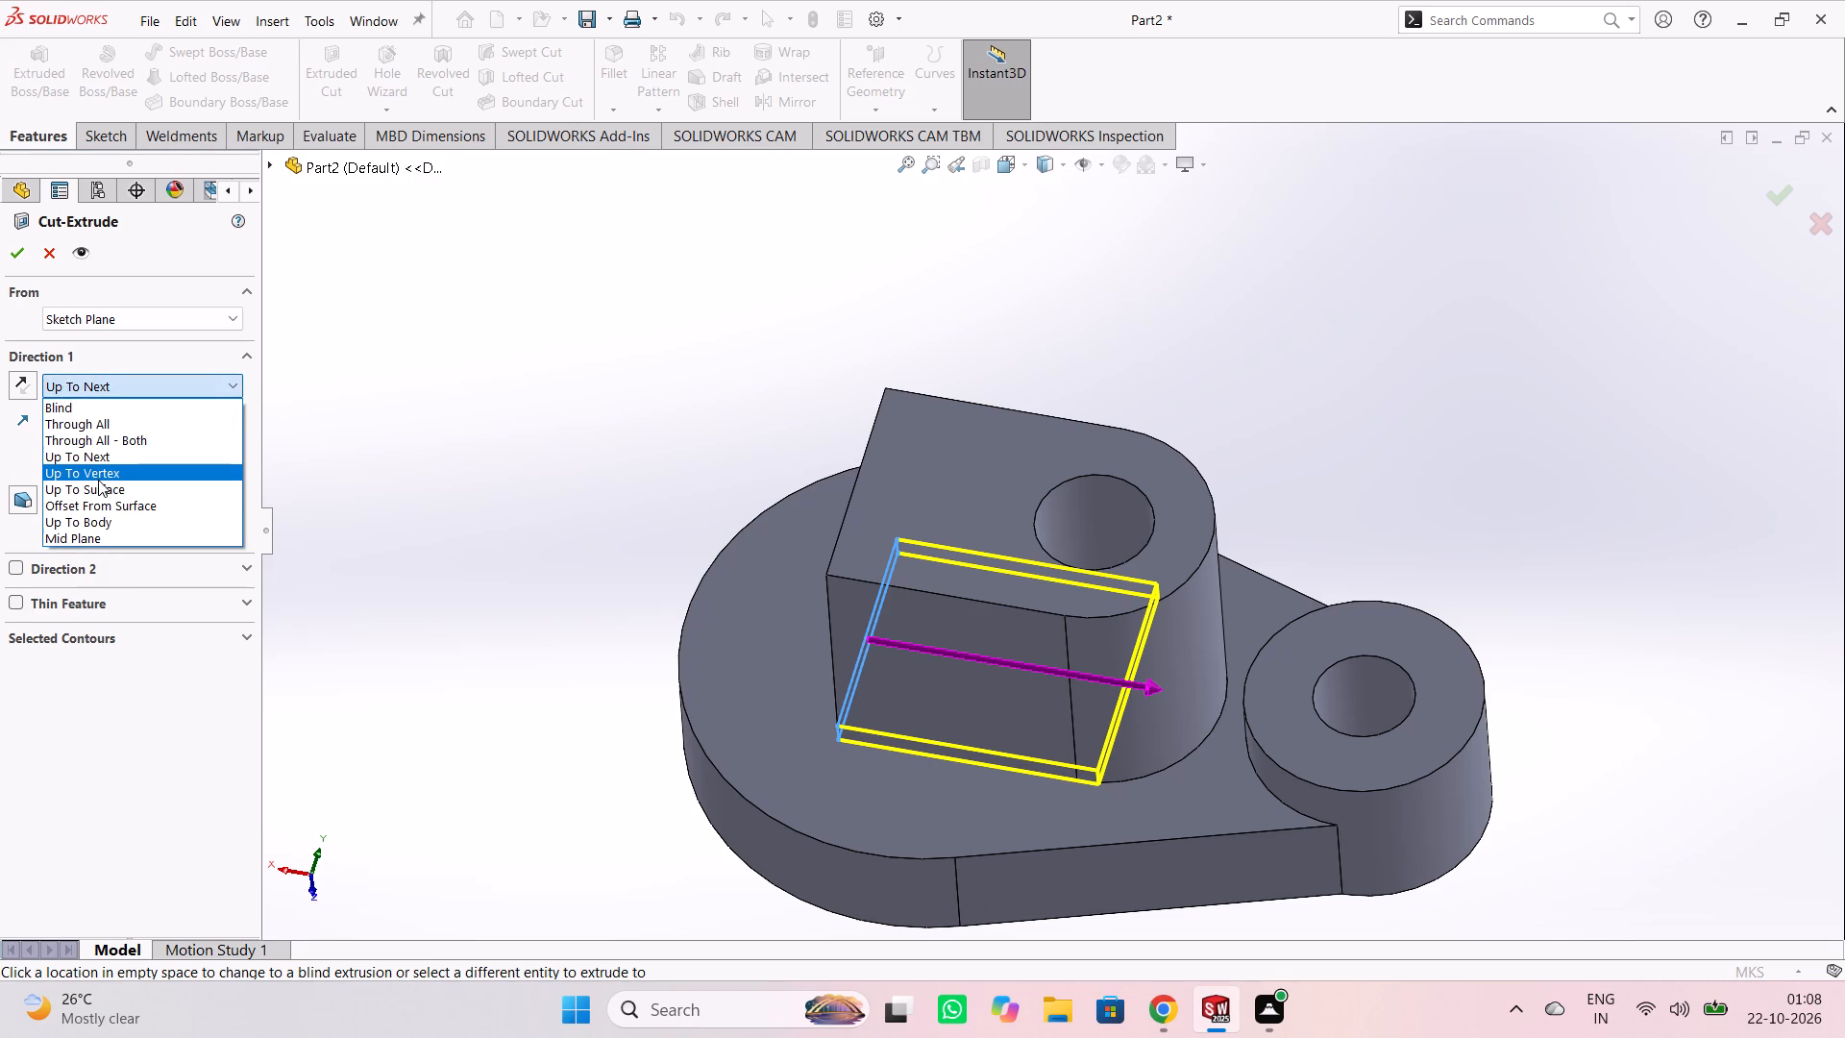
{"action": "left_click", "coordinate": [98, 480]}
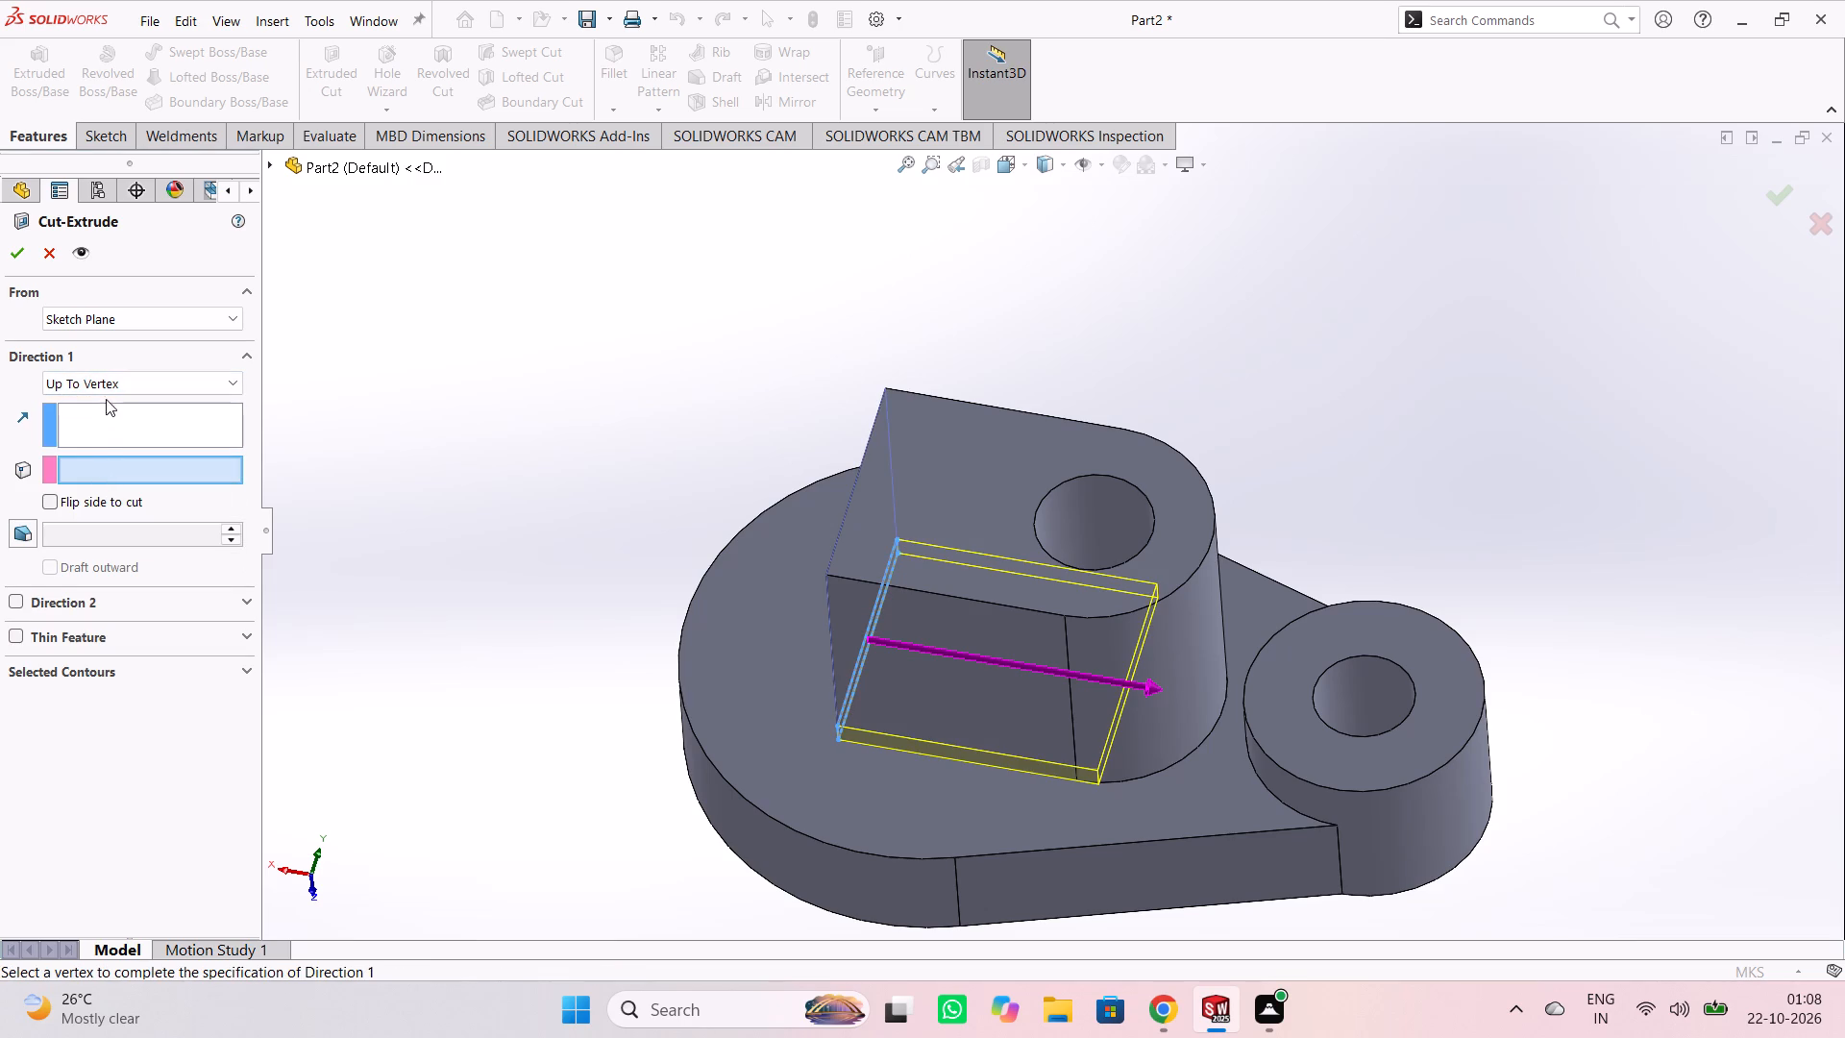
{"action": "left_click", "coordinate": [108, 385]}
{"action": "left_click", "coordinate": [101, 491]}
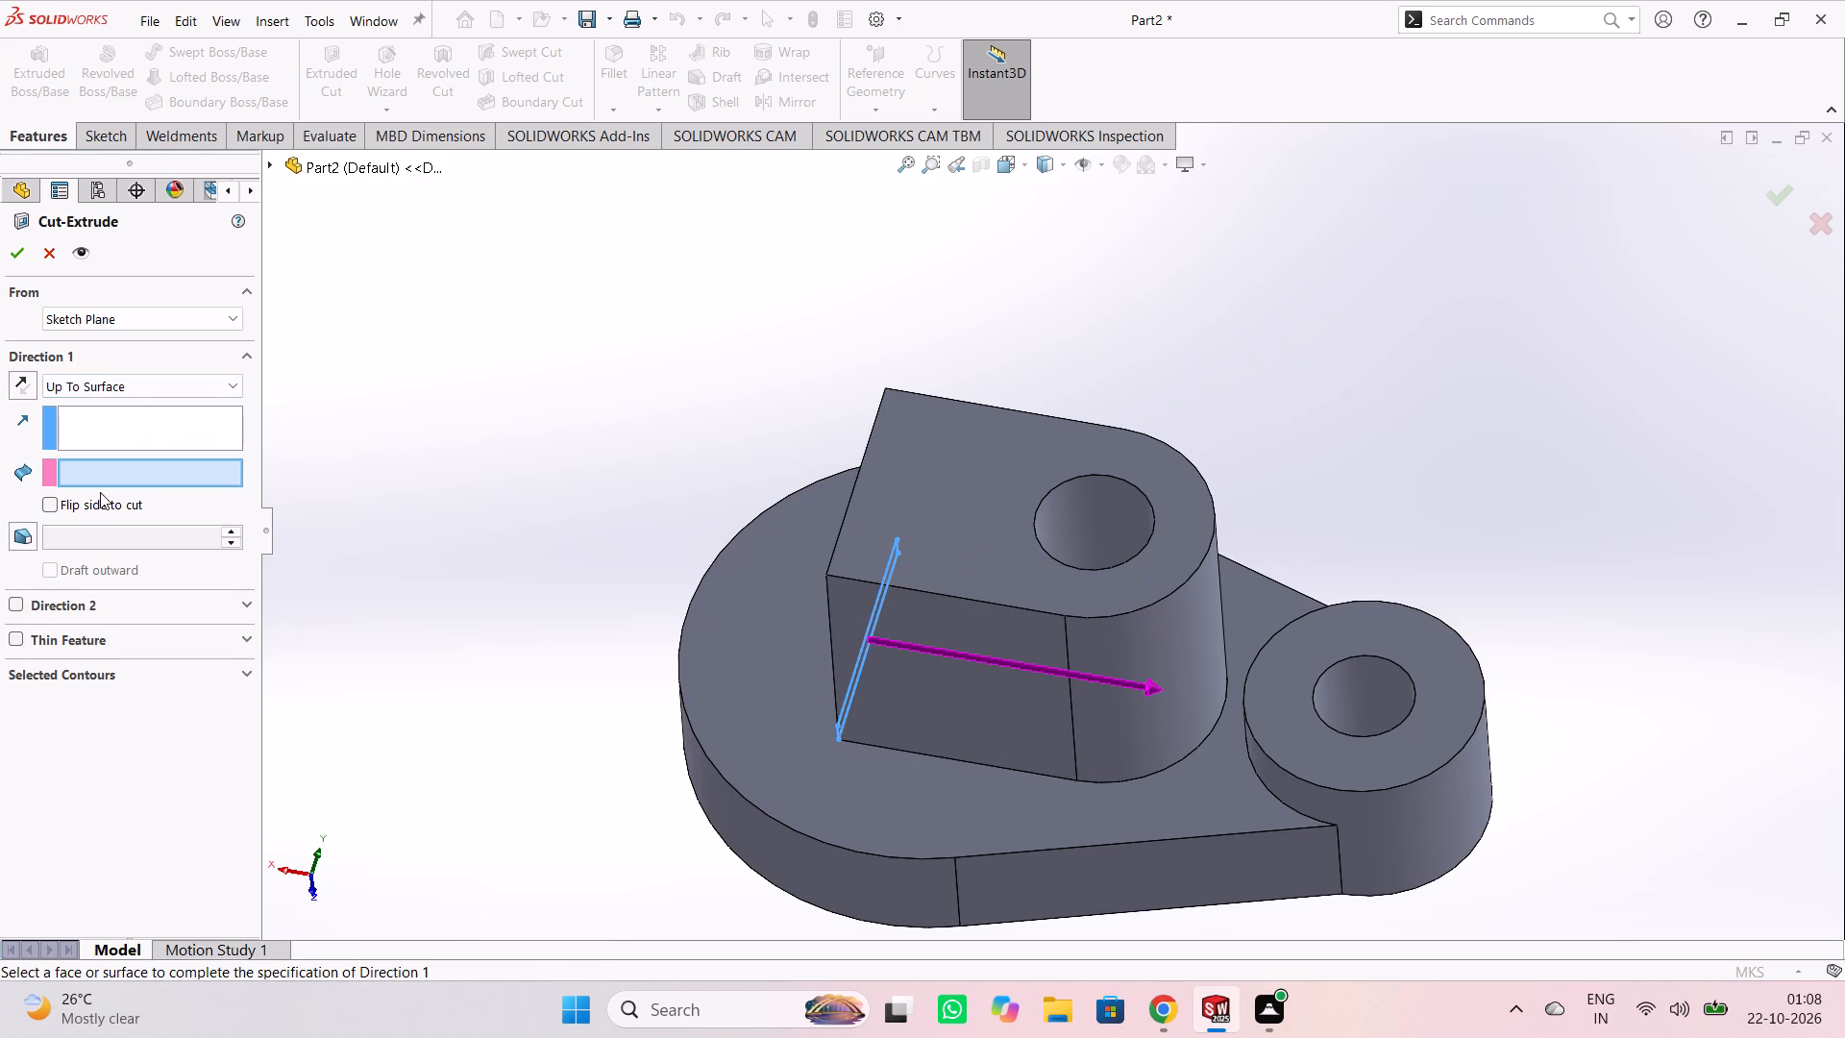
Cut the rectangle through the D-shaped boss's base with the Up To Next end condition, keeping all bodies.
{"action": "left_click", "coordinate": [112, 381]}
{"action": "left_click", "coordinate": [101, 456]}
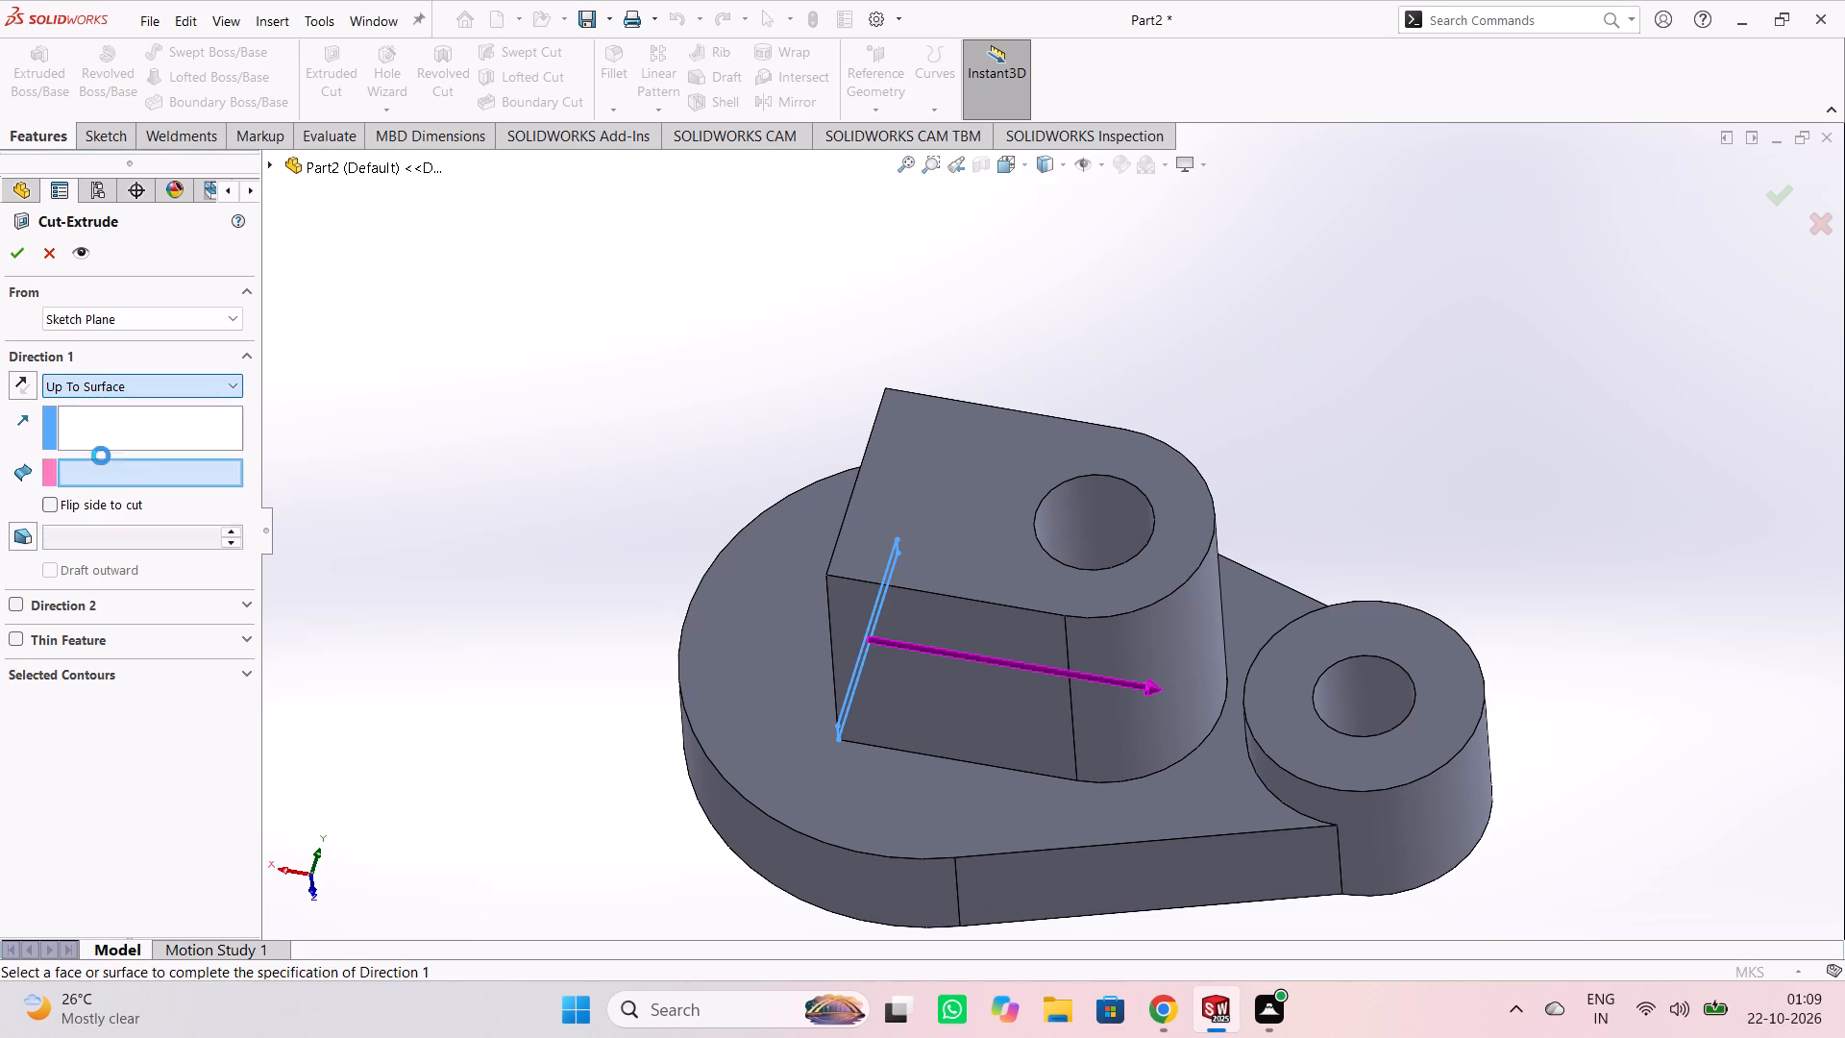
{"action": "left_click", "coordinate": [19, 255]}
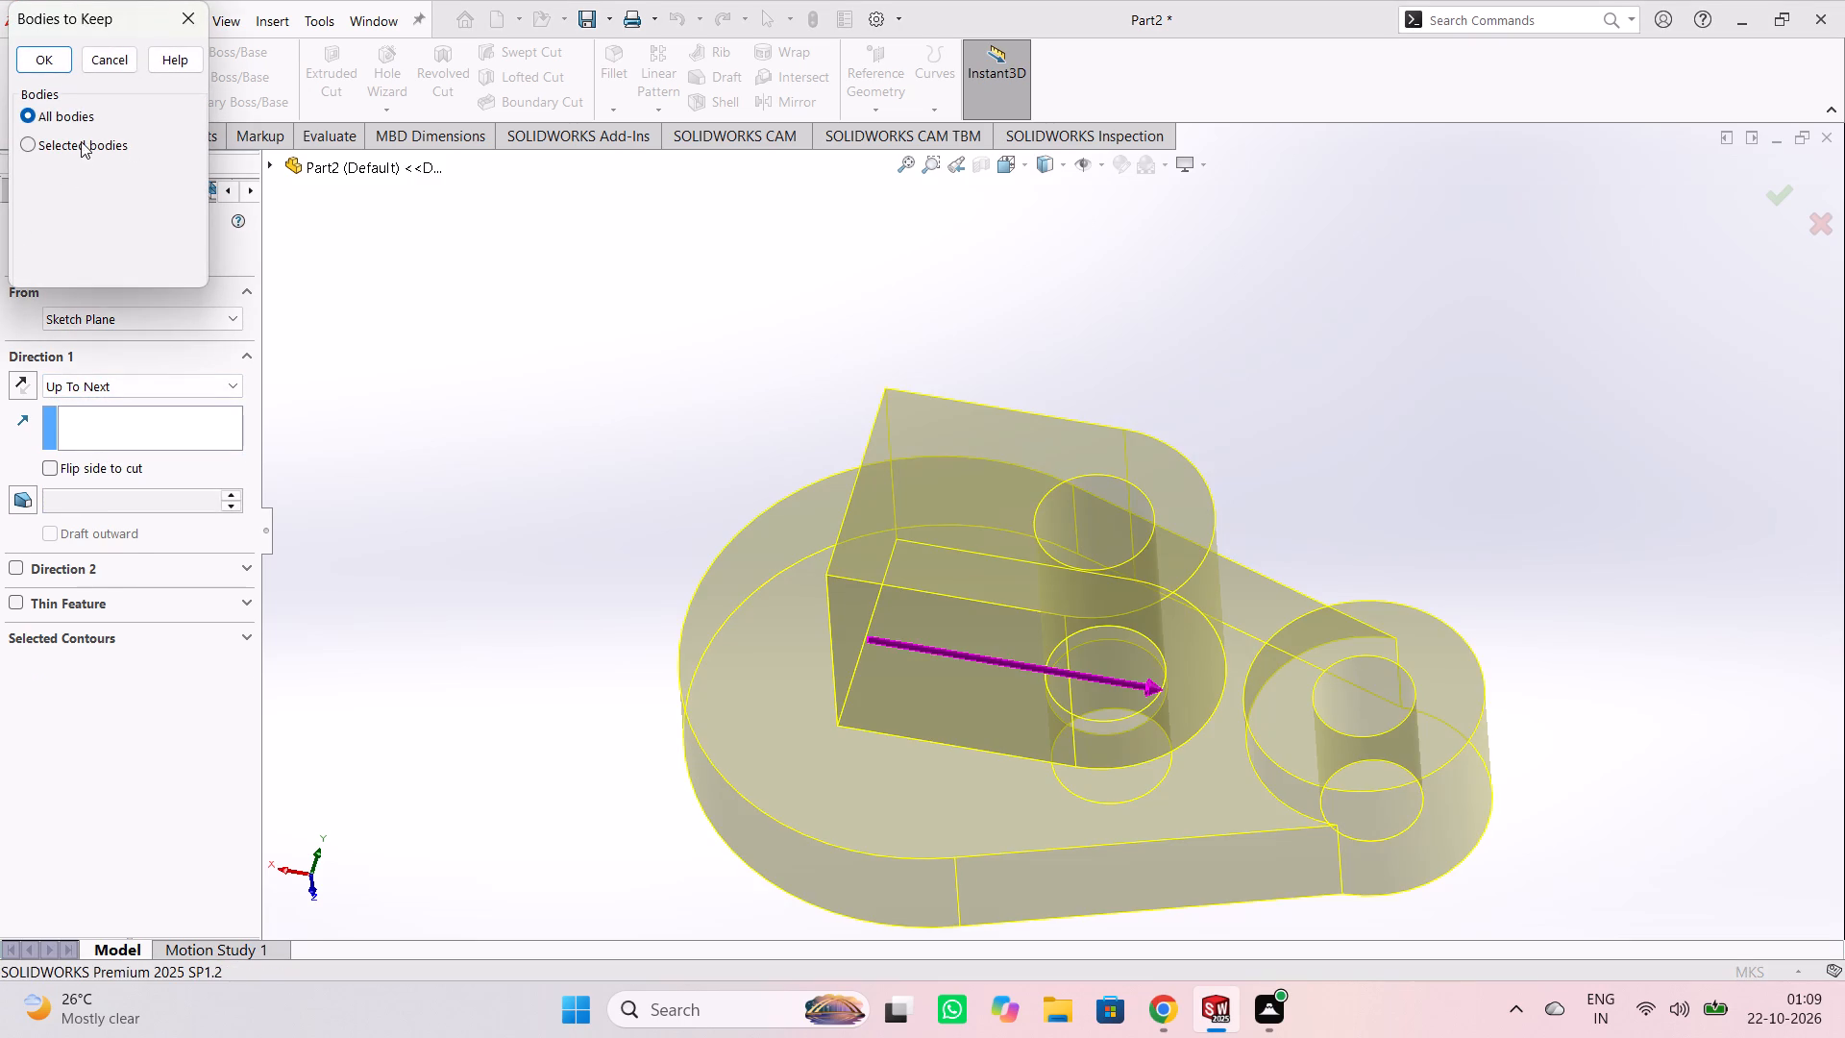
{"action": "left_click", "coordinate": [35, 59]}
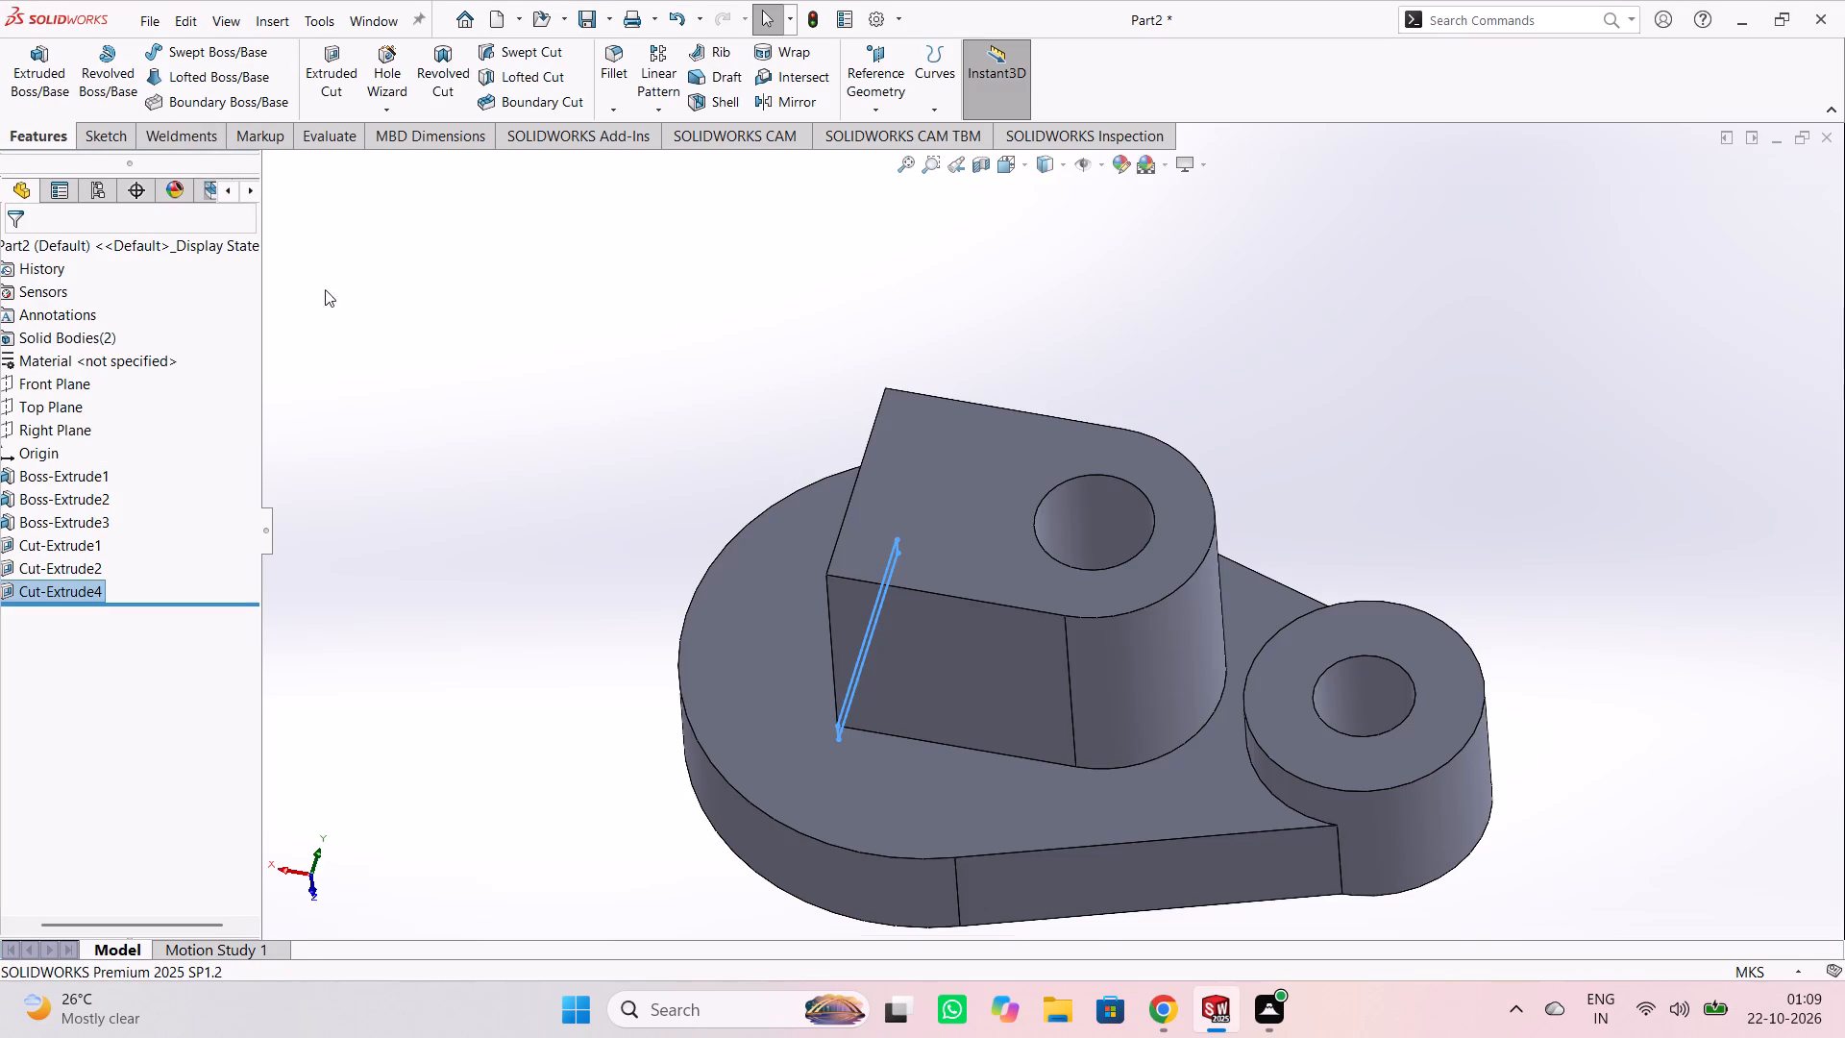
Examine the cut at the base of the D-shaped boss from several angles.
{"action": "left_click", "coordinate": [444, 352]}
{"action": "middle_click_drag", "start_coordinate": [542, 377], "coordinate": [677, 479]}
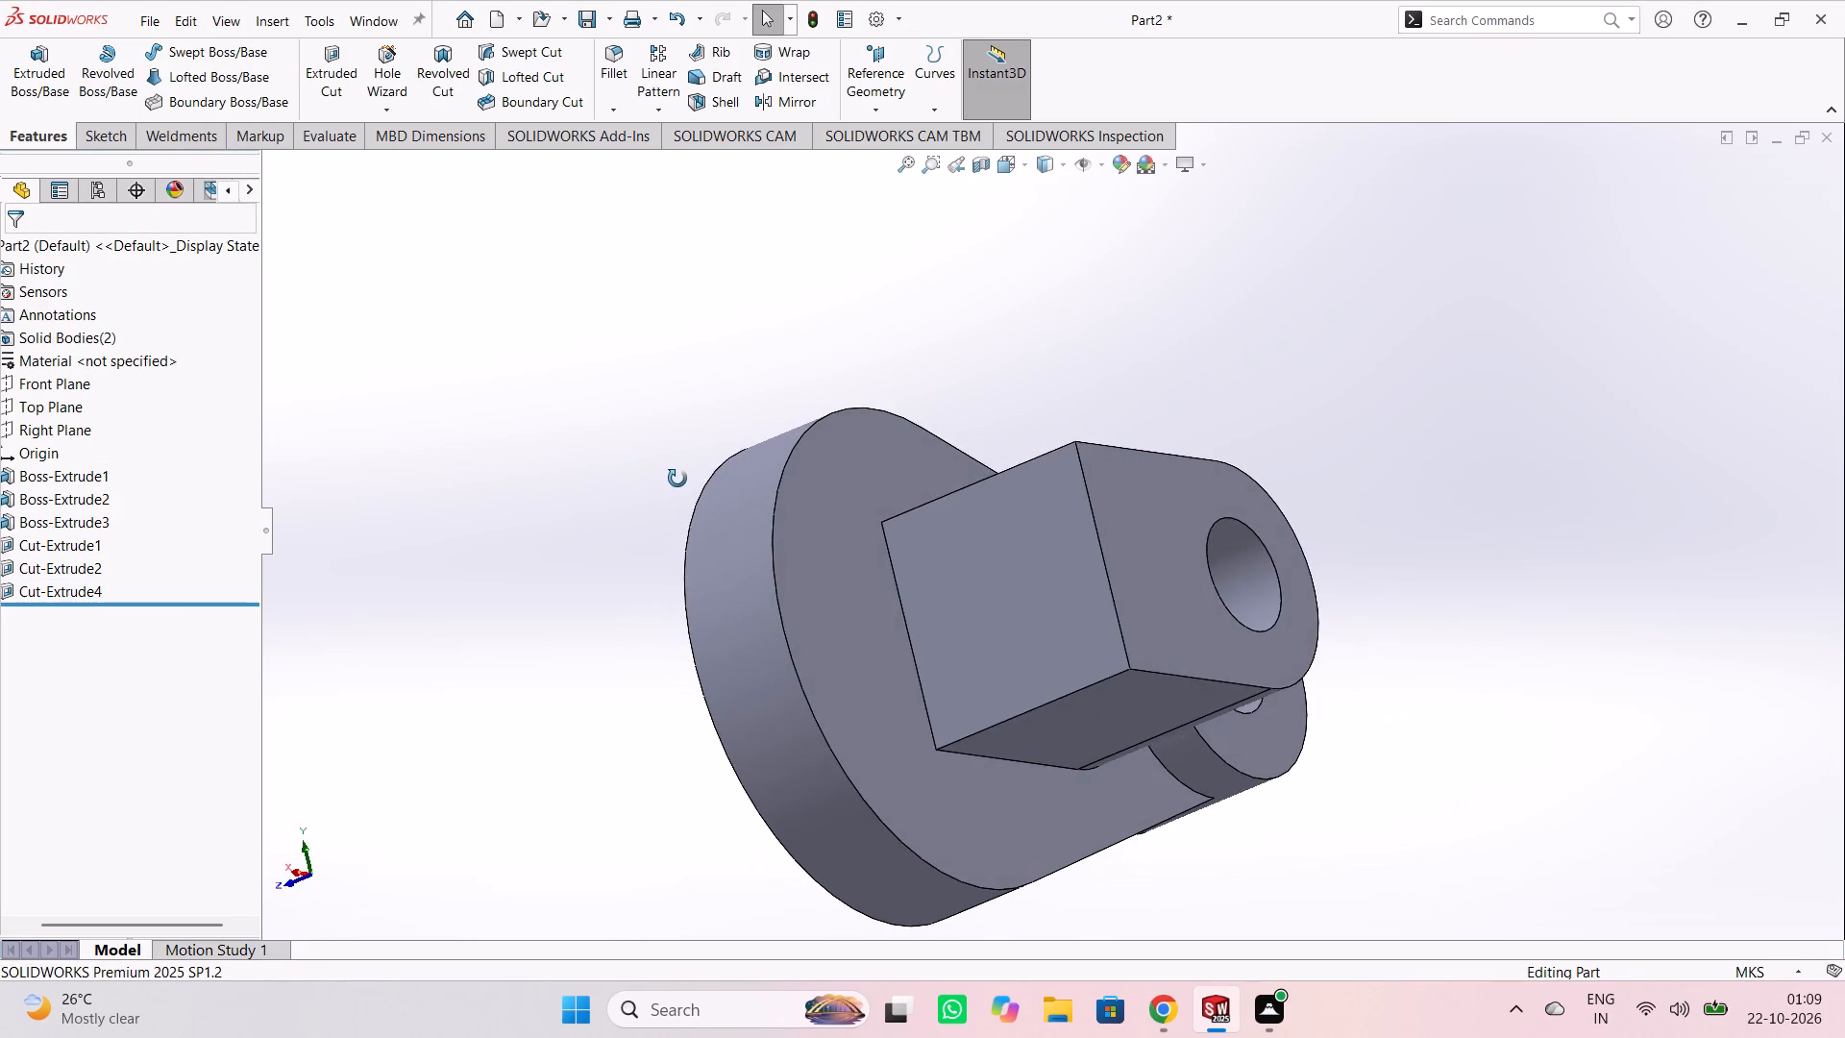
{"action": "middle_click_drag", "start_coordinate": [677, 479], "coordinate": [647, 609]}
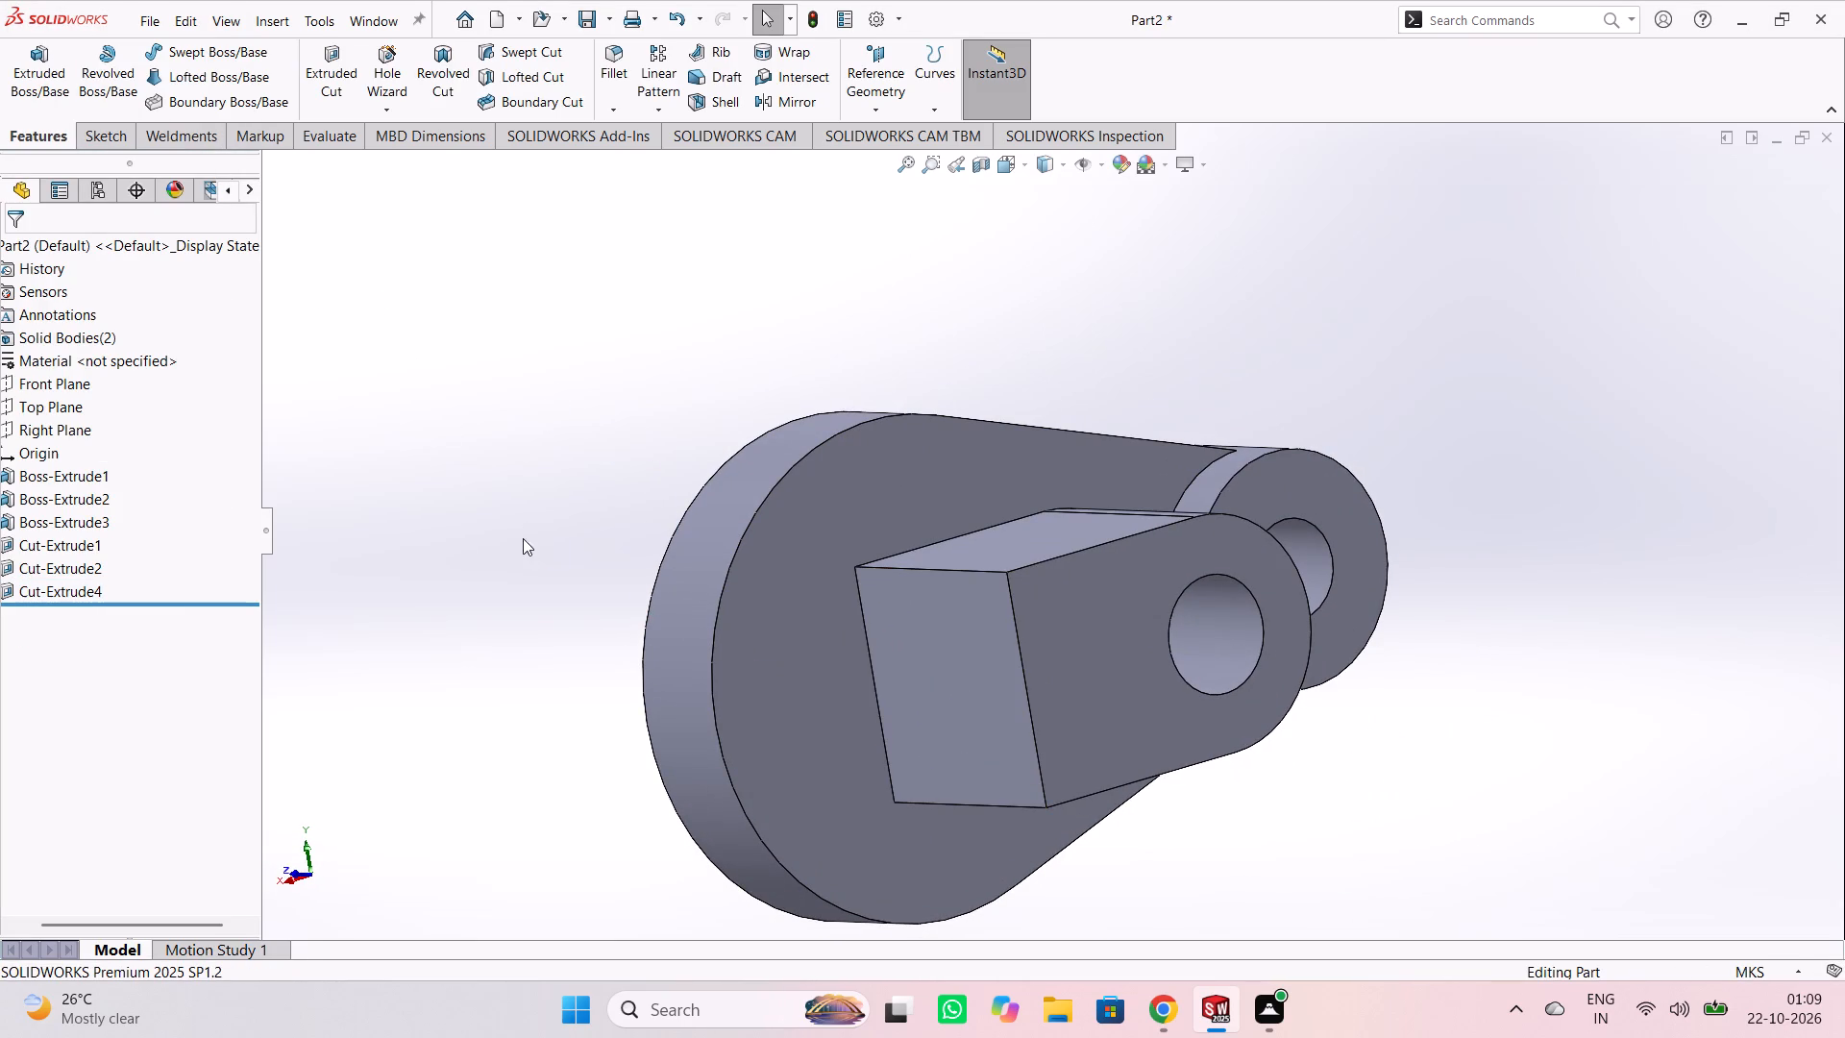
{"action": "middle_click_drag", "start_coordinate": [527, 548], "coordinate": [453, 355]}
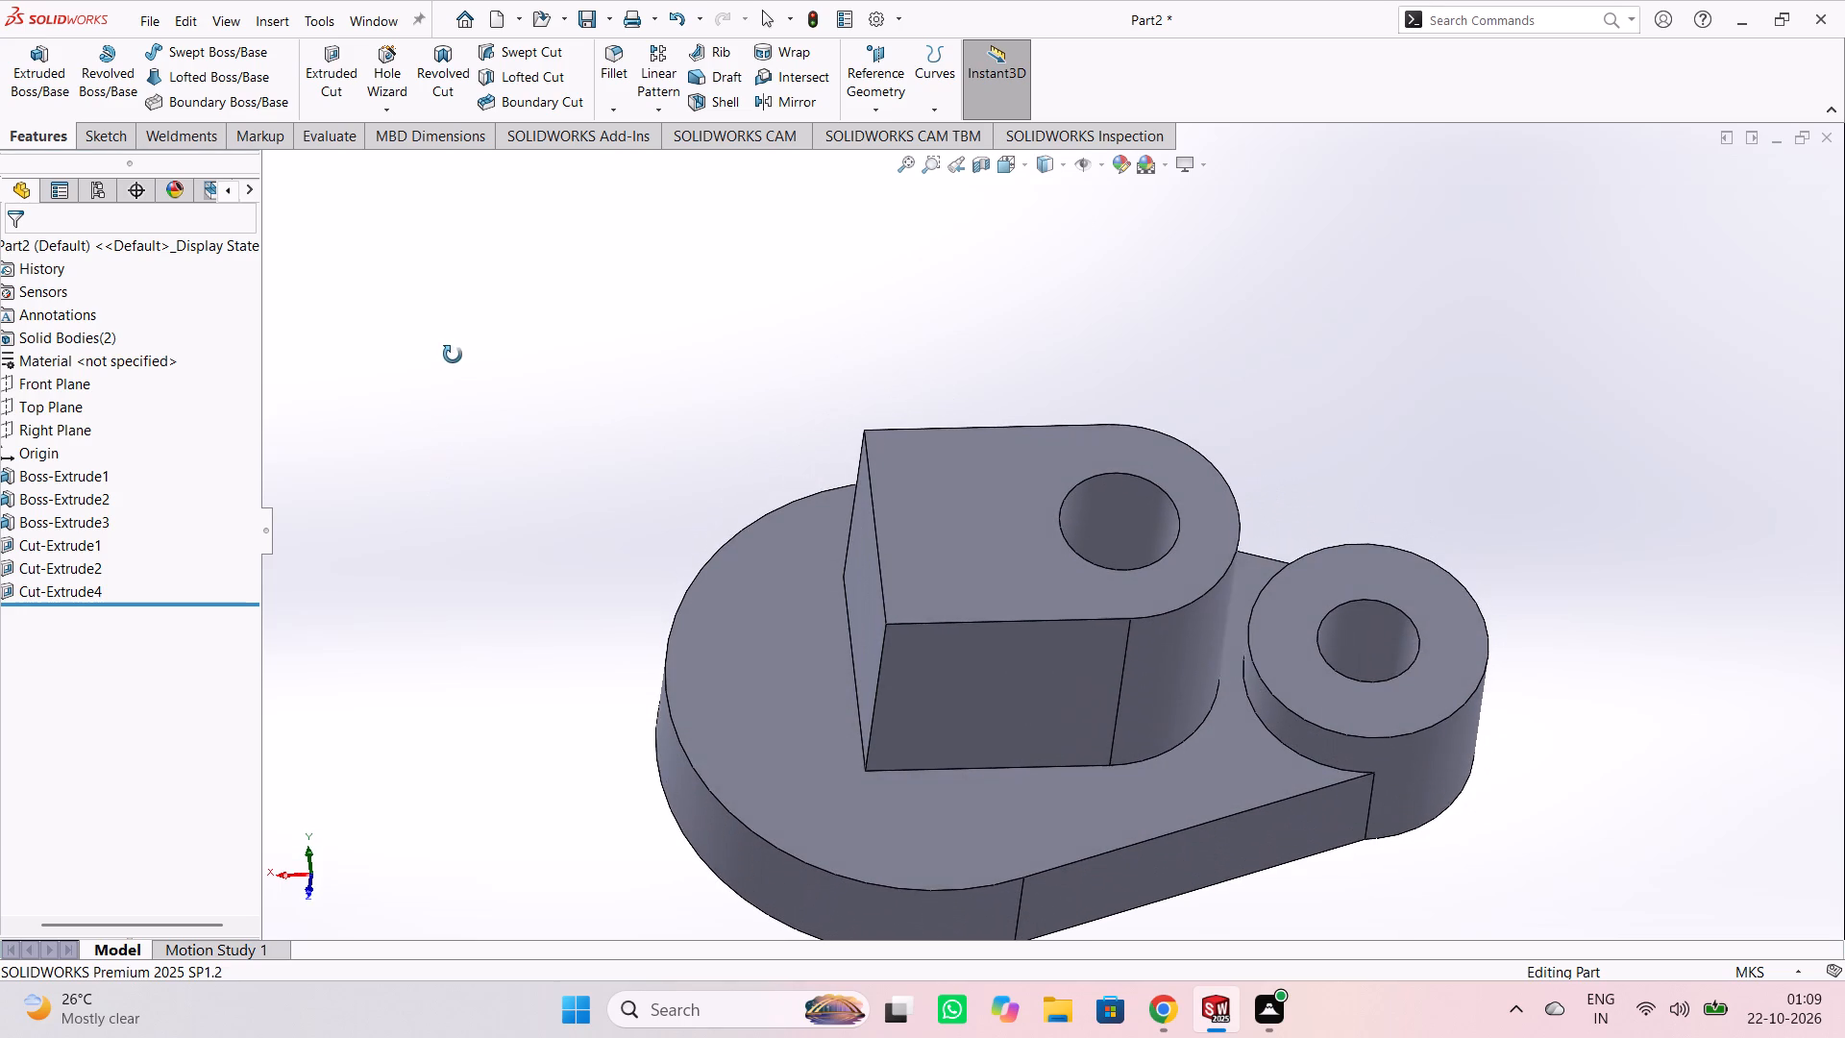
{"action": "middle_click_drag", "start_coordinate": [453, 355], "coordinate": [454, 352]}
{"action": "middle_click_drag", "start_coordinate": [441, 413], "coordinate": [428, 349]}
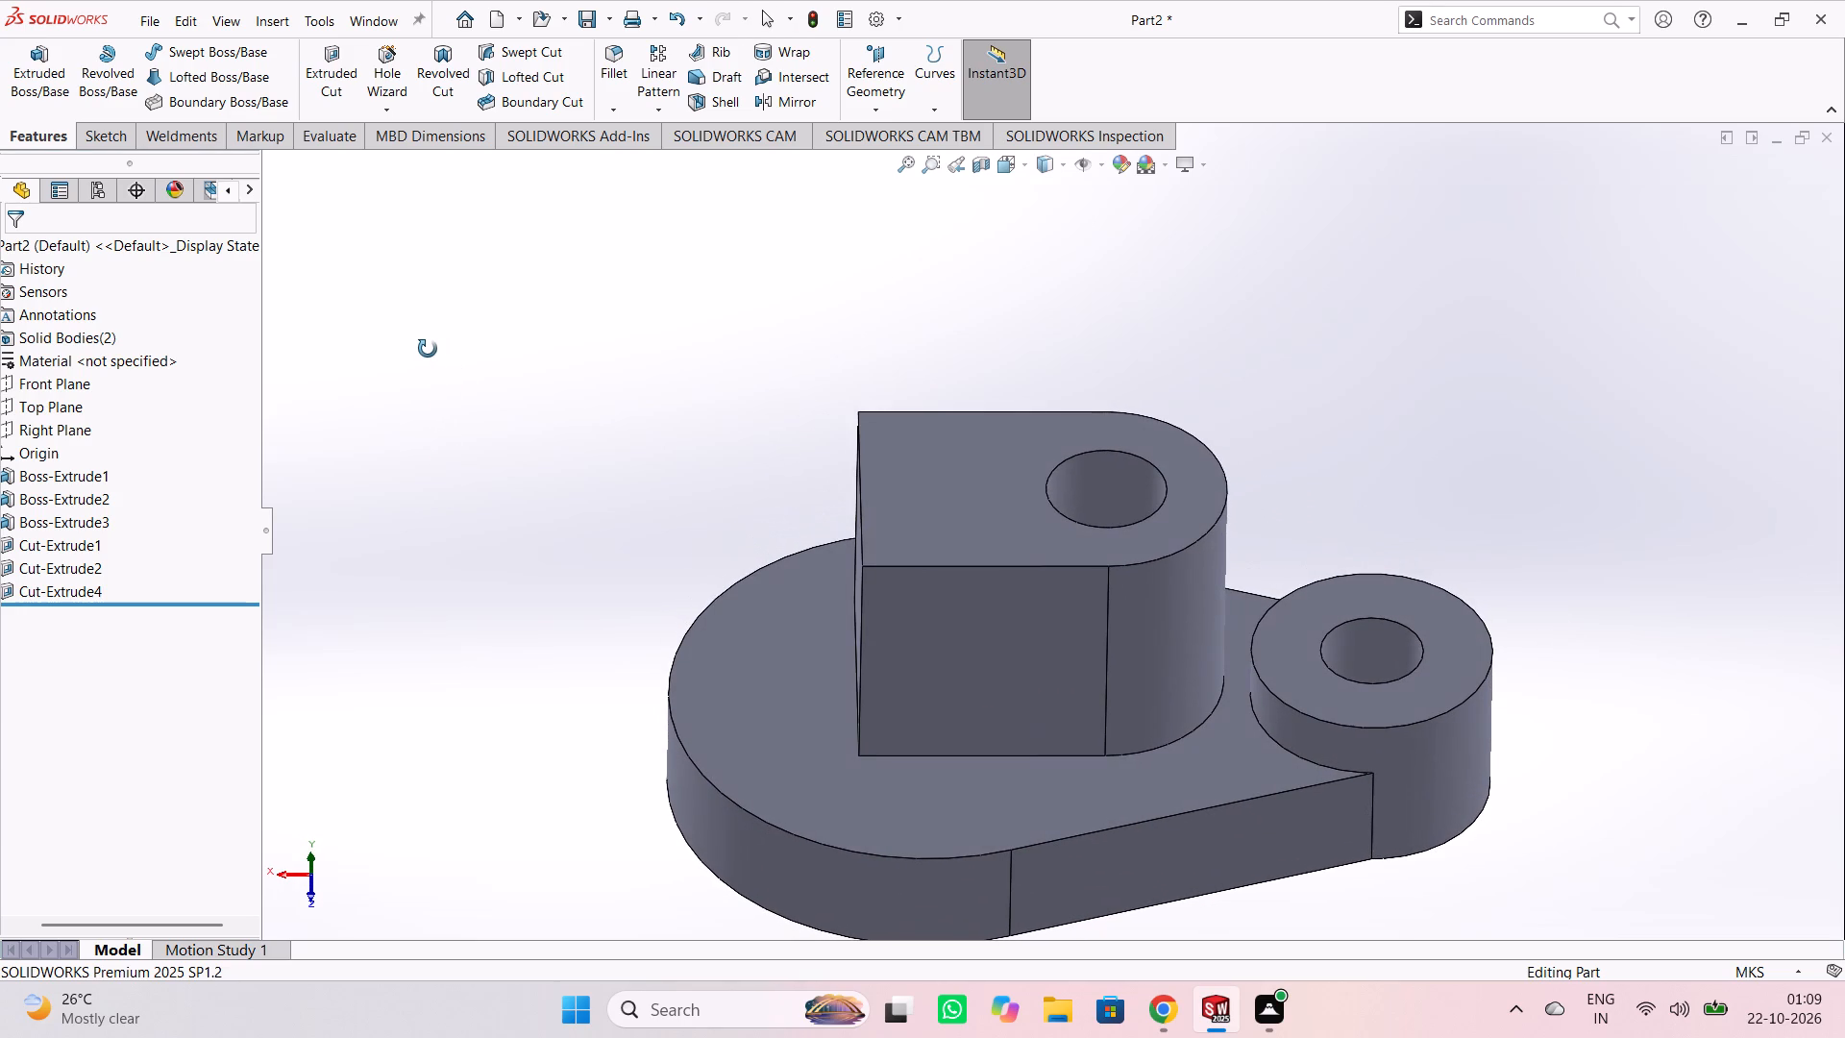
{"action": "middle_click_drag", "start_coordinate": [428, 349], "coordinate": [428, 348]}
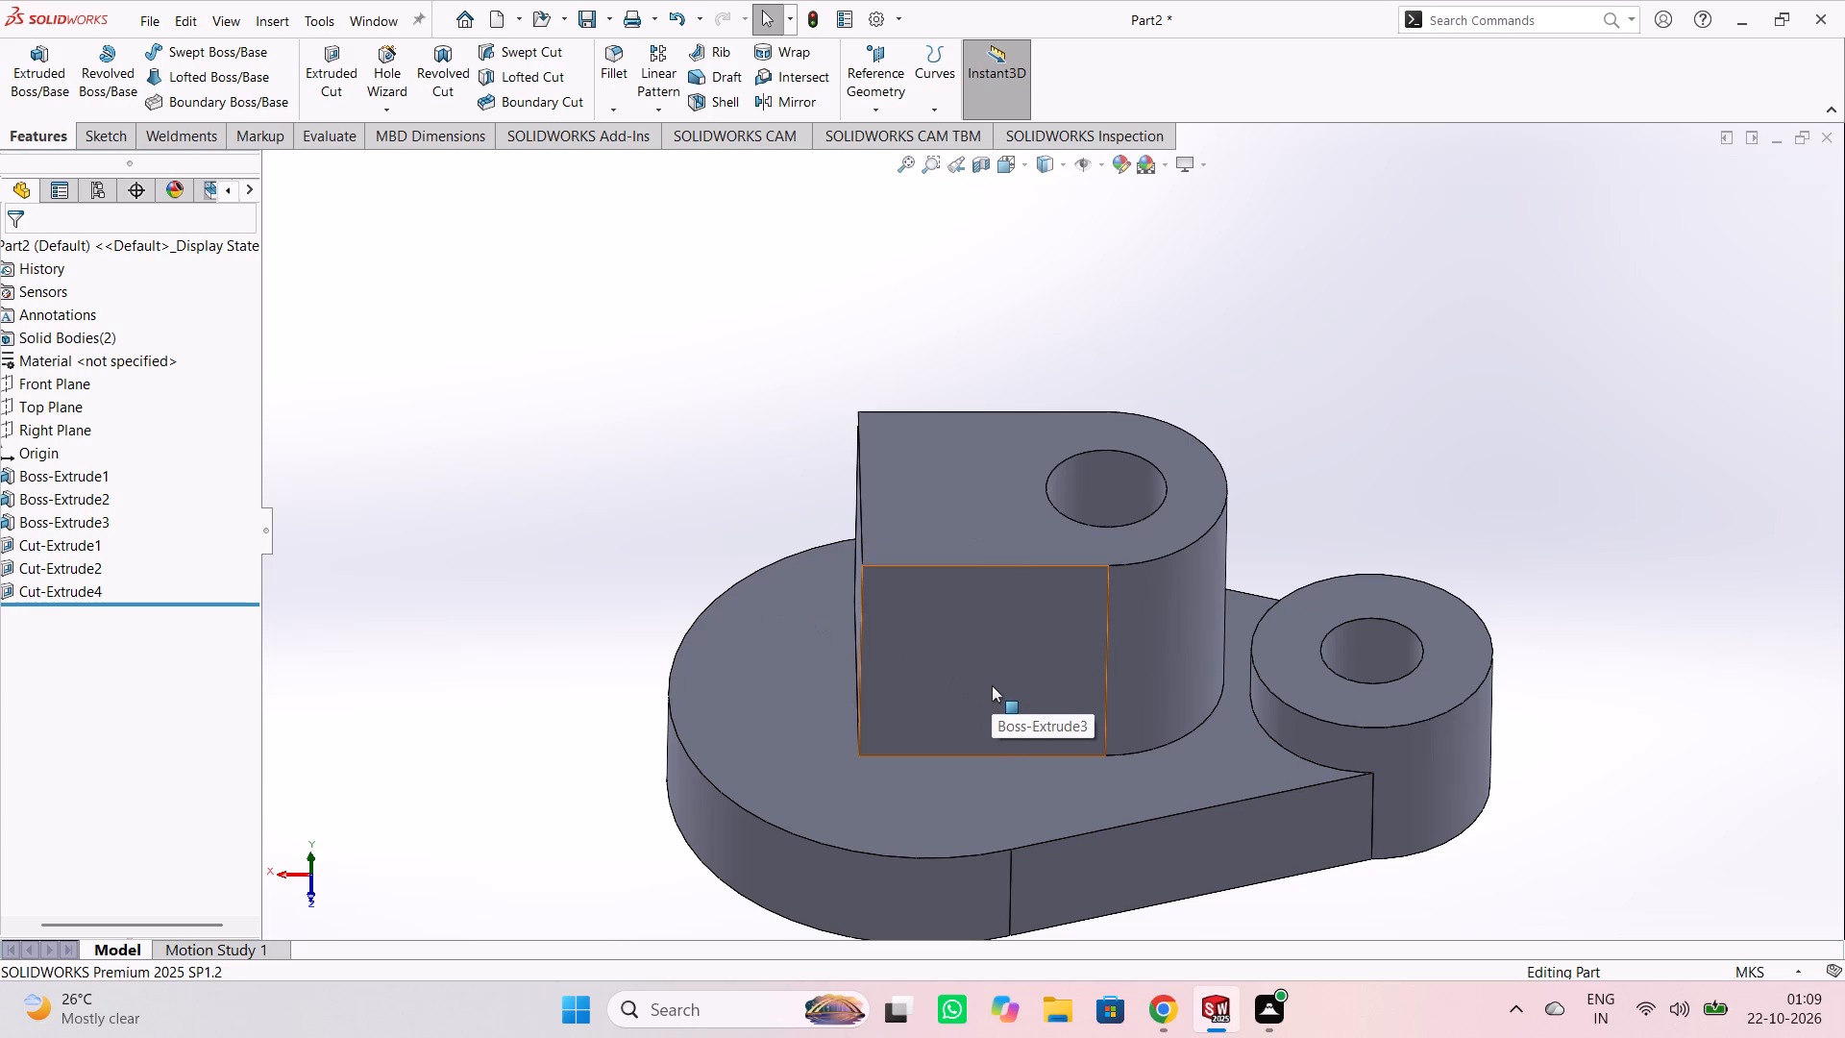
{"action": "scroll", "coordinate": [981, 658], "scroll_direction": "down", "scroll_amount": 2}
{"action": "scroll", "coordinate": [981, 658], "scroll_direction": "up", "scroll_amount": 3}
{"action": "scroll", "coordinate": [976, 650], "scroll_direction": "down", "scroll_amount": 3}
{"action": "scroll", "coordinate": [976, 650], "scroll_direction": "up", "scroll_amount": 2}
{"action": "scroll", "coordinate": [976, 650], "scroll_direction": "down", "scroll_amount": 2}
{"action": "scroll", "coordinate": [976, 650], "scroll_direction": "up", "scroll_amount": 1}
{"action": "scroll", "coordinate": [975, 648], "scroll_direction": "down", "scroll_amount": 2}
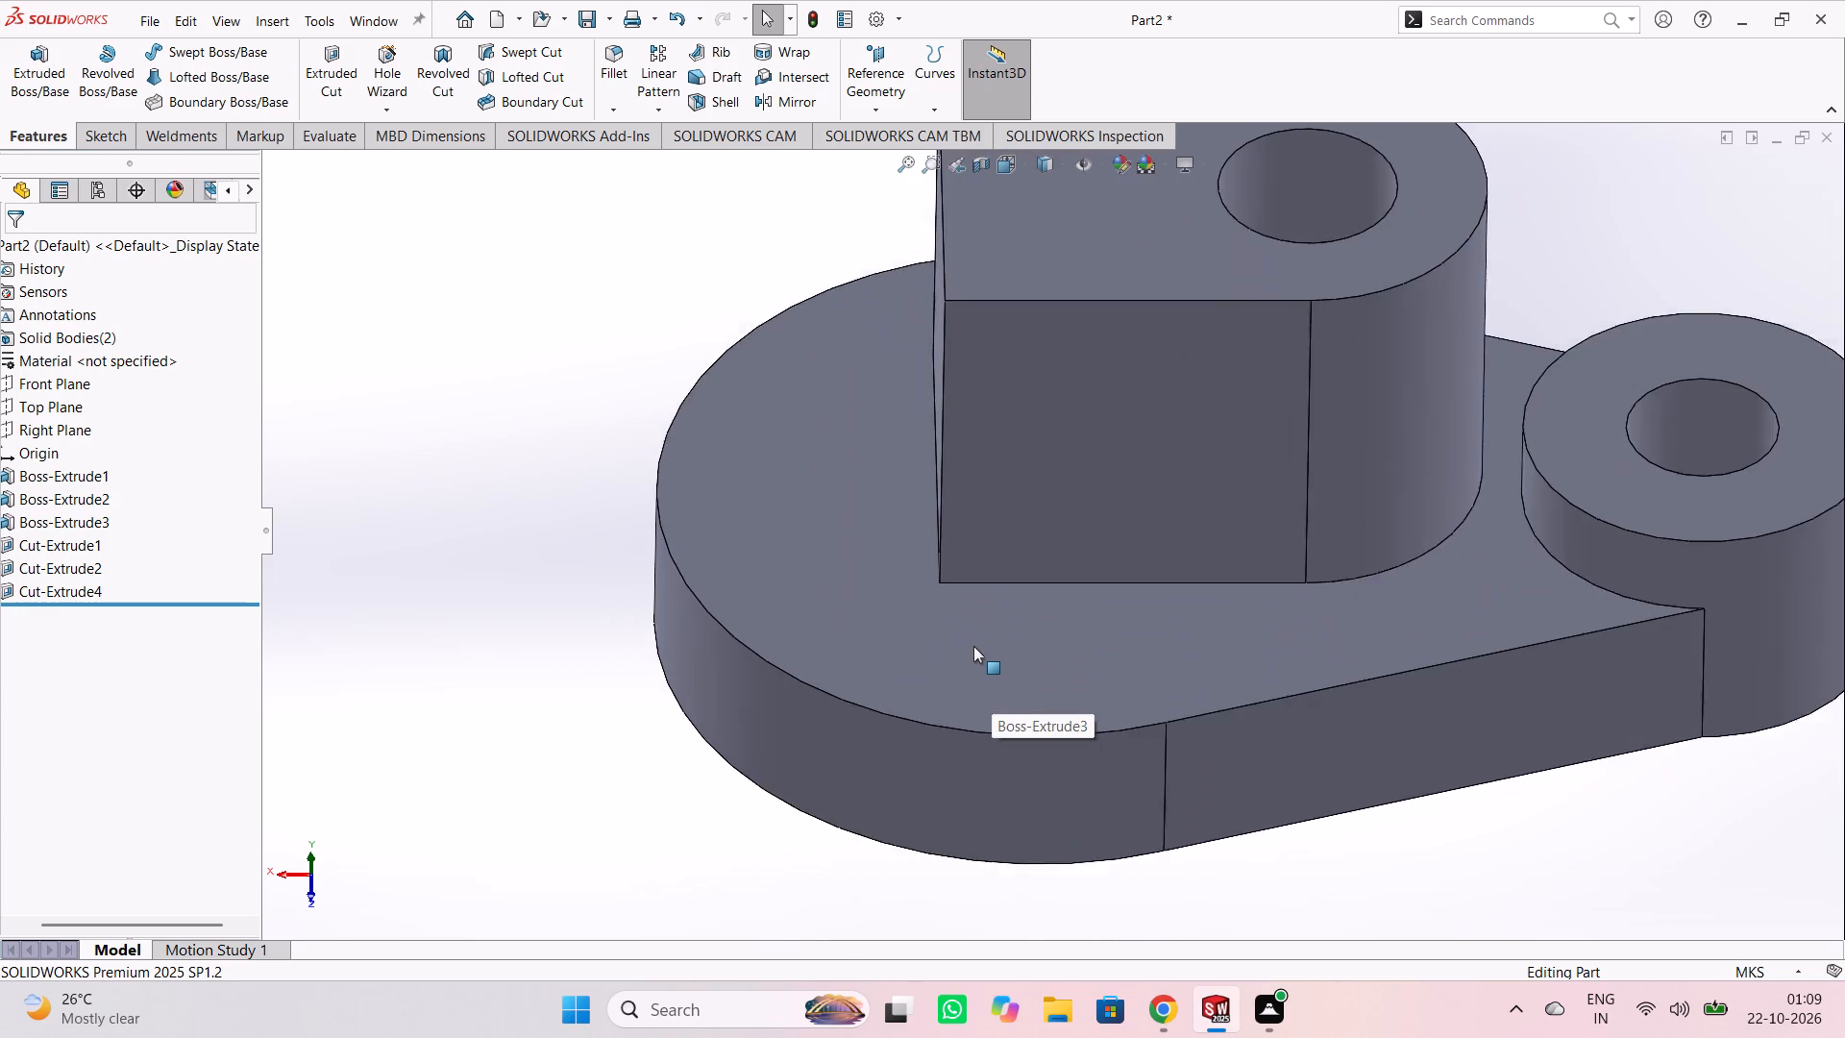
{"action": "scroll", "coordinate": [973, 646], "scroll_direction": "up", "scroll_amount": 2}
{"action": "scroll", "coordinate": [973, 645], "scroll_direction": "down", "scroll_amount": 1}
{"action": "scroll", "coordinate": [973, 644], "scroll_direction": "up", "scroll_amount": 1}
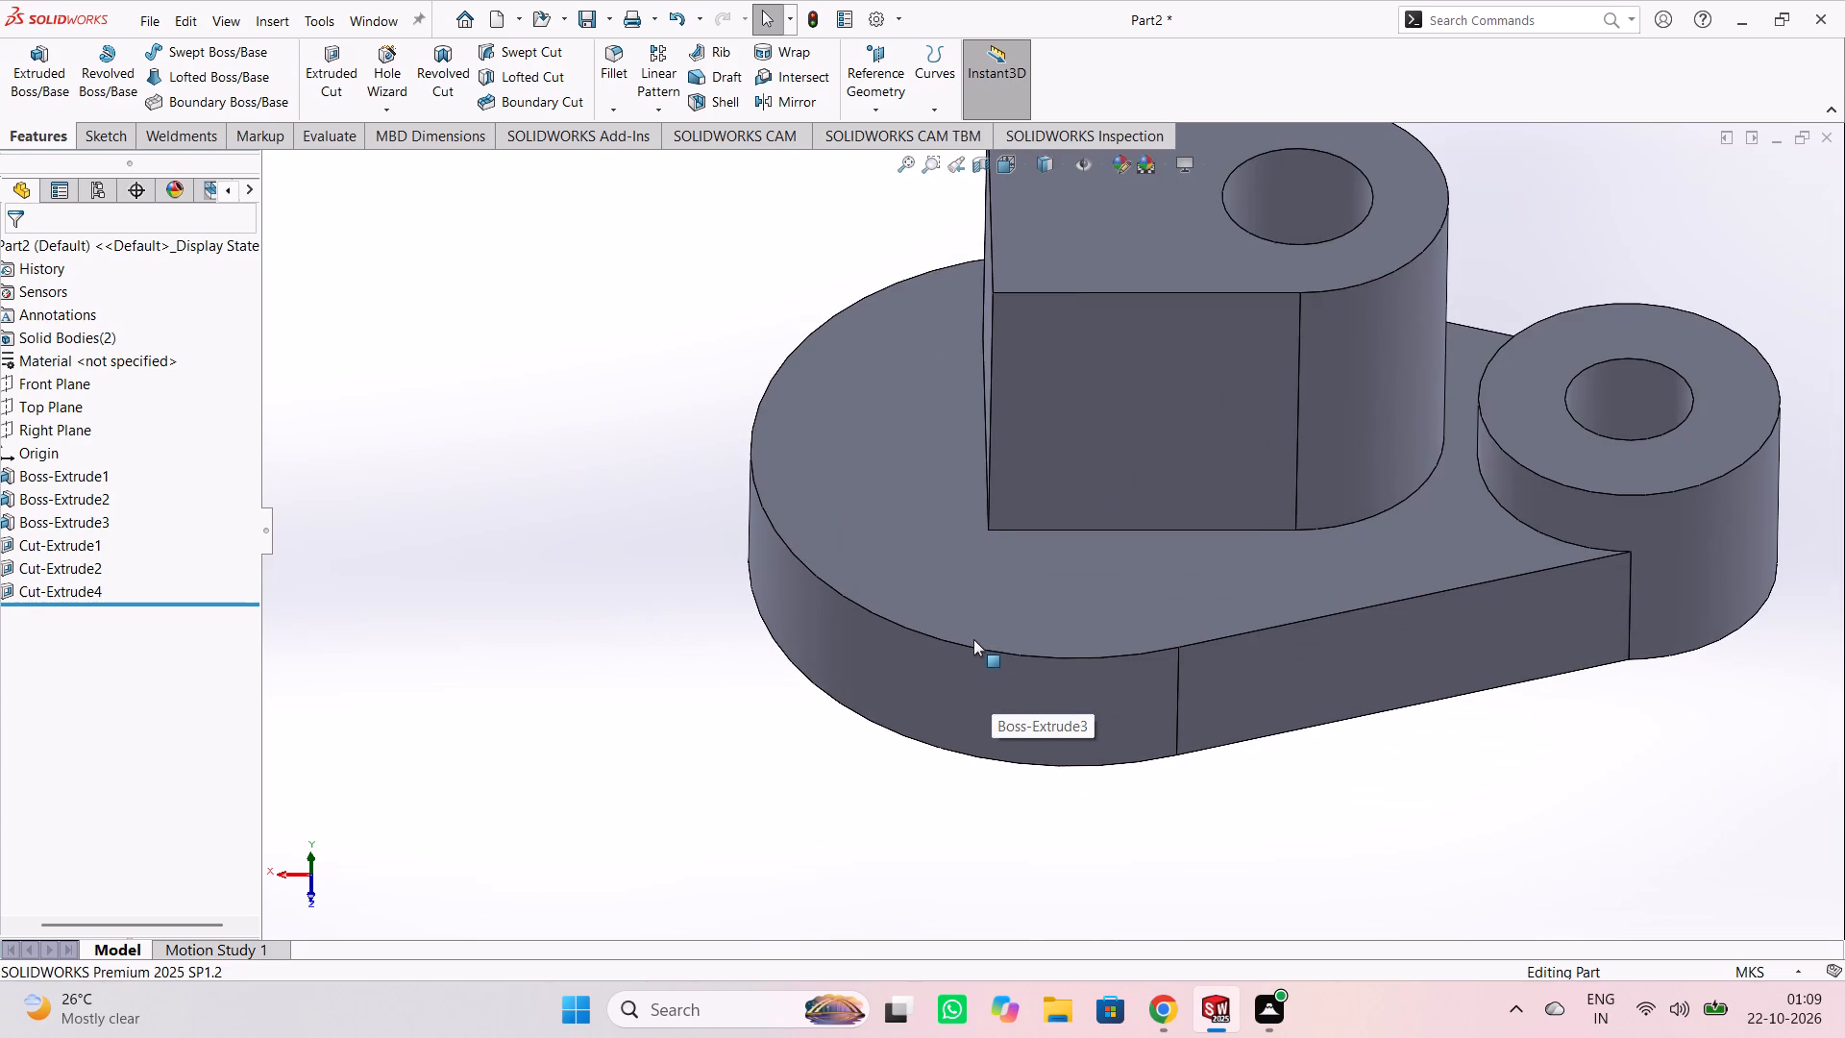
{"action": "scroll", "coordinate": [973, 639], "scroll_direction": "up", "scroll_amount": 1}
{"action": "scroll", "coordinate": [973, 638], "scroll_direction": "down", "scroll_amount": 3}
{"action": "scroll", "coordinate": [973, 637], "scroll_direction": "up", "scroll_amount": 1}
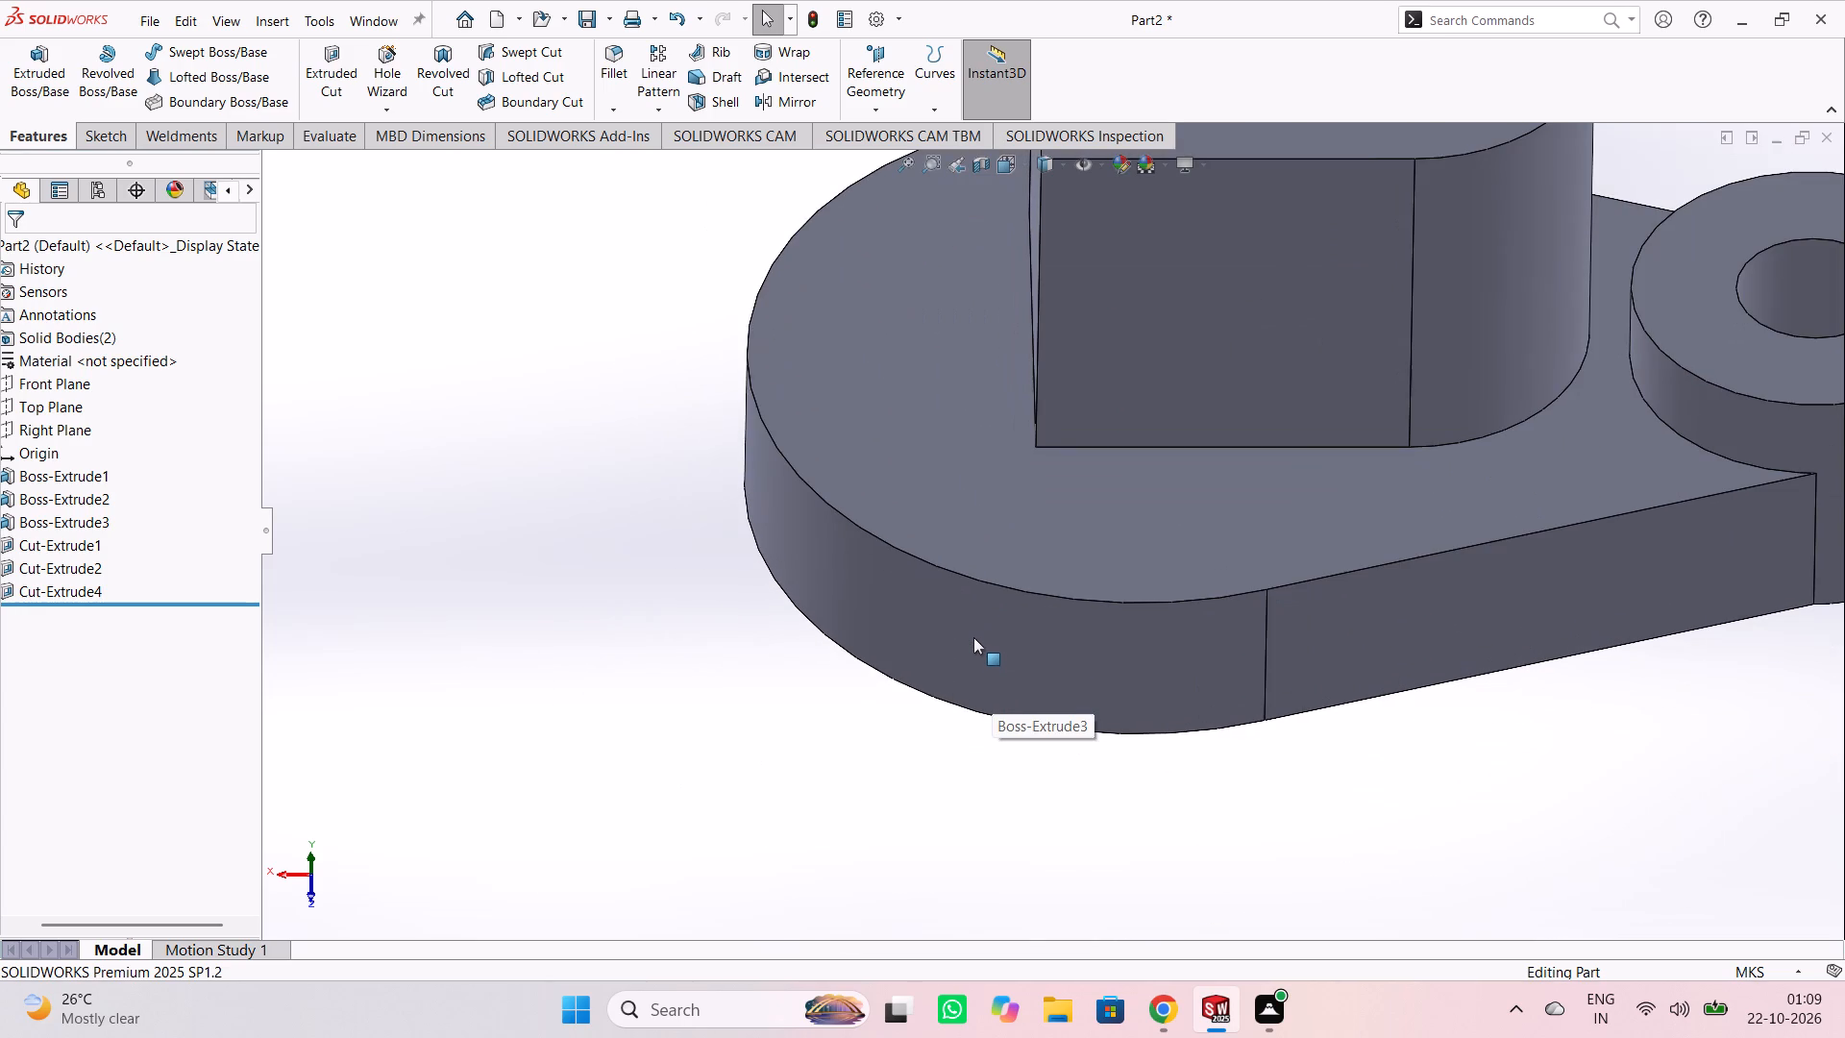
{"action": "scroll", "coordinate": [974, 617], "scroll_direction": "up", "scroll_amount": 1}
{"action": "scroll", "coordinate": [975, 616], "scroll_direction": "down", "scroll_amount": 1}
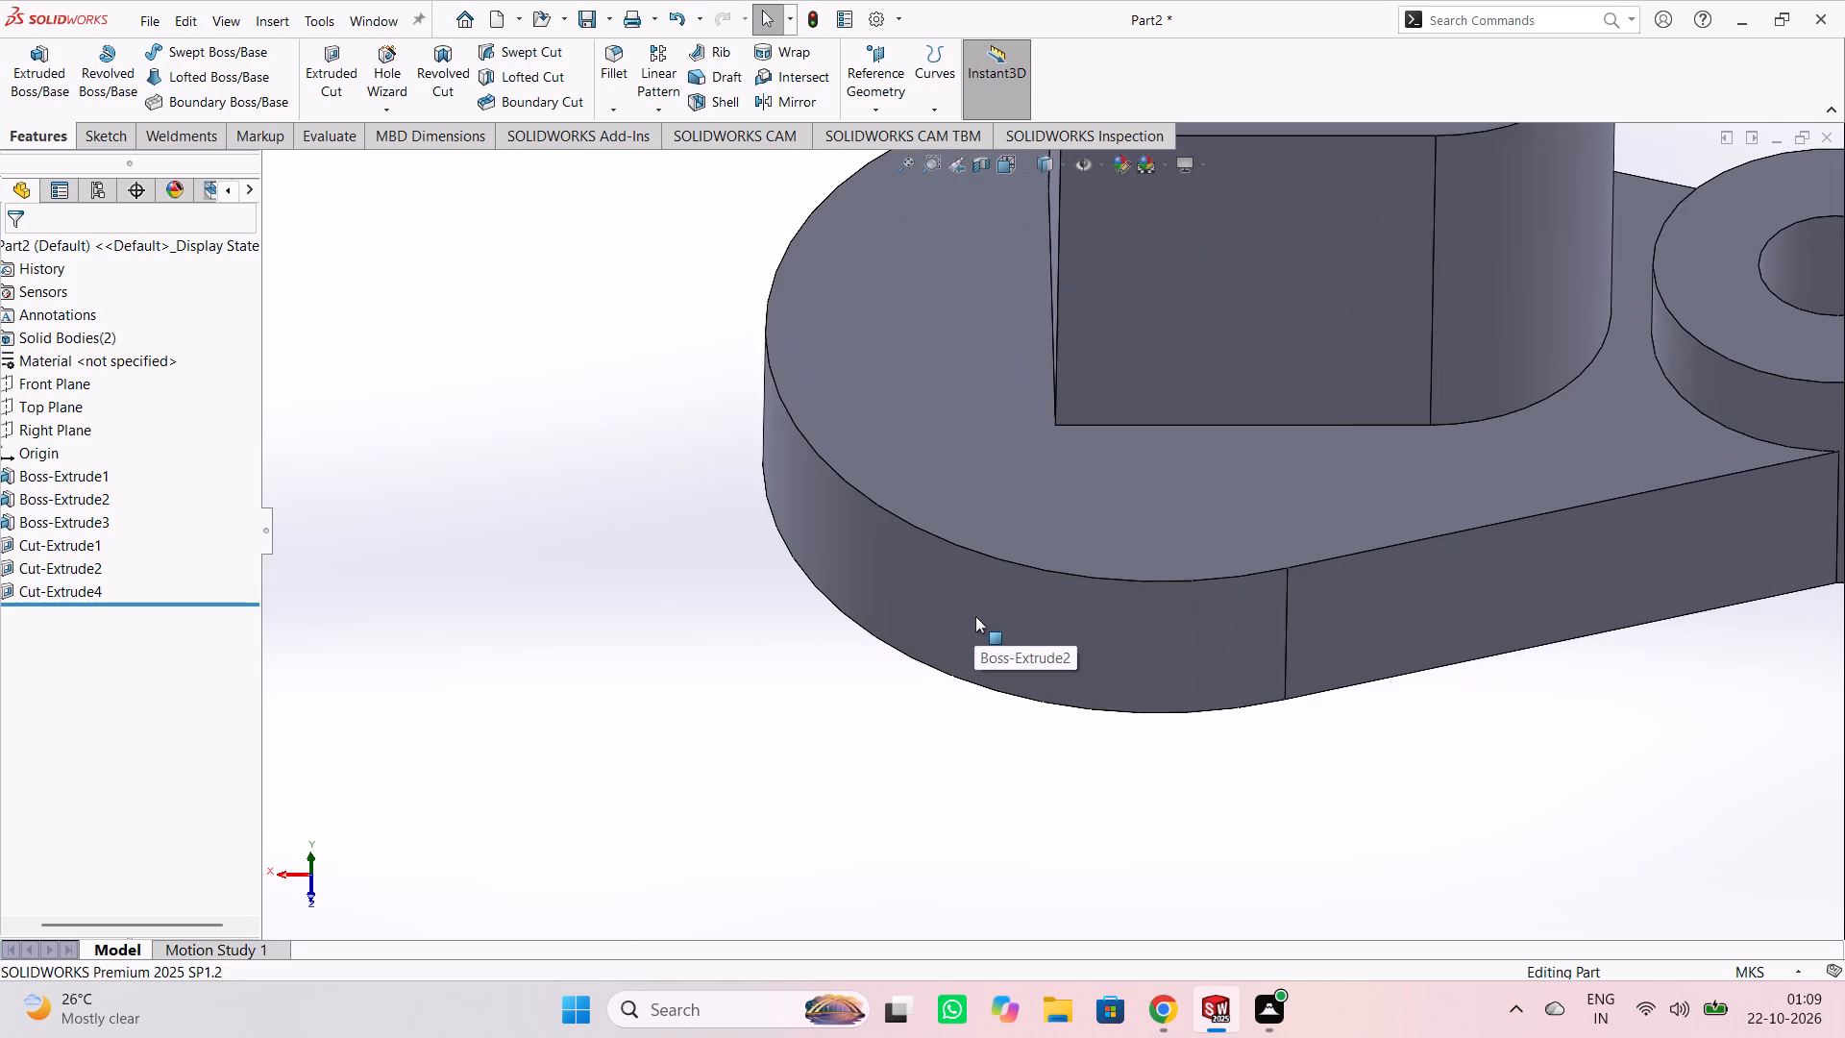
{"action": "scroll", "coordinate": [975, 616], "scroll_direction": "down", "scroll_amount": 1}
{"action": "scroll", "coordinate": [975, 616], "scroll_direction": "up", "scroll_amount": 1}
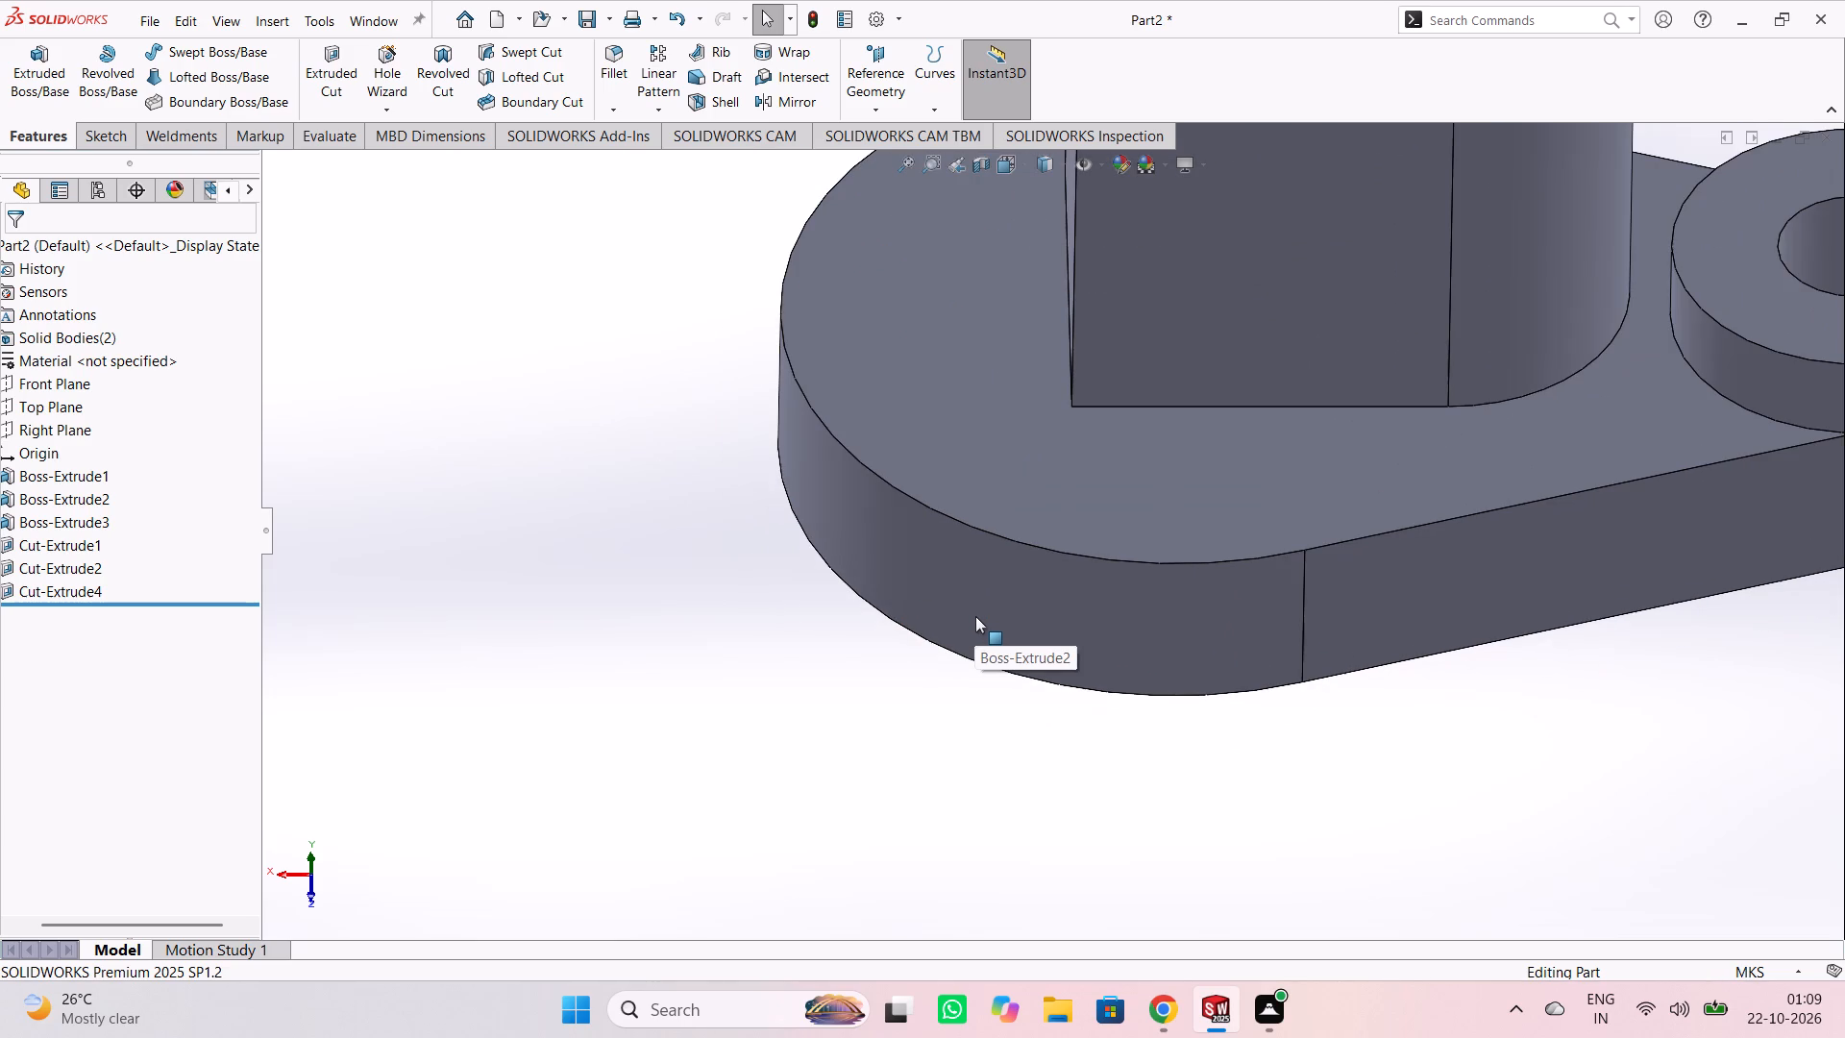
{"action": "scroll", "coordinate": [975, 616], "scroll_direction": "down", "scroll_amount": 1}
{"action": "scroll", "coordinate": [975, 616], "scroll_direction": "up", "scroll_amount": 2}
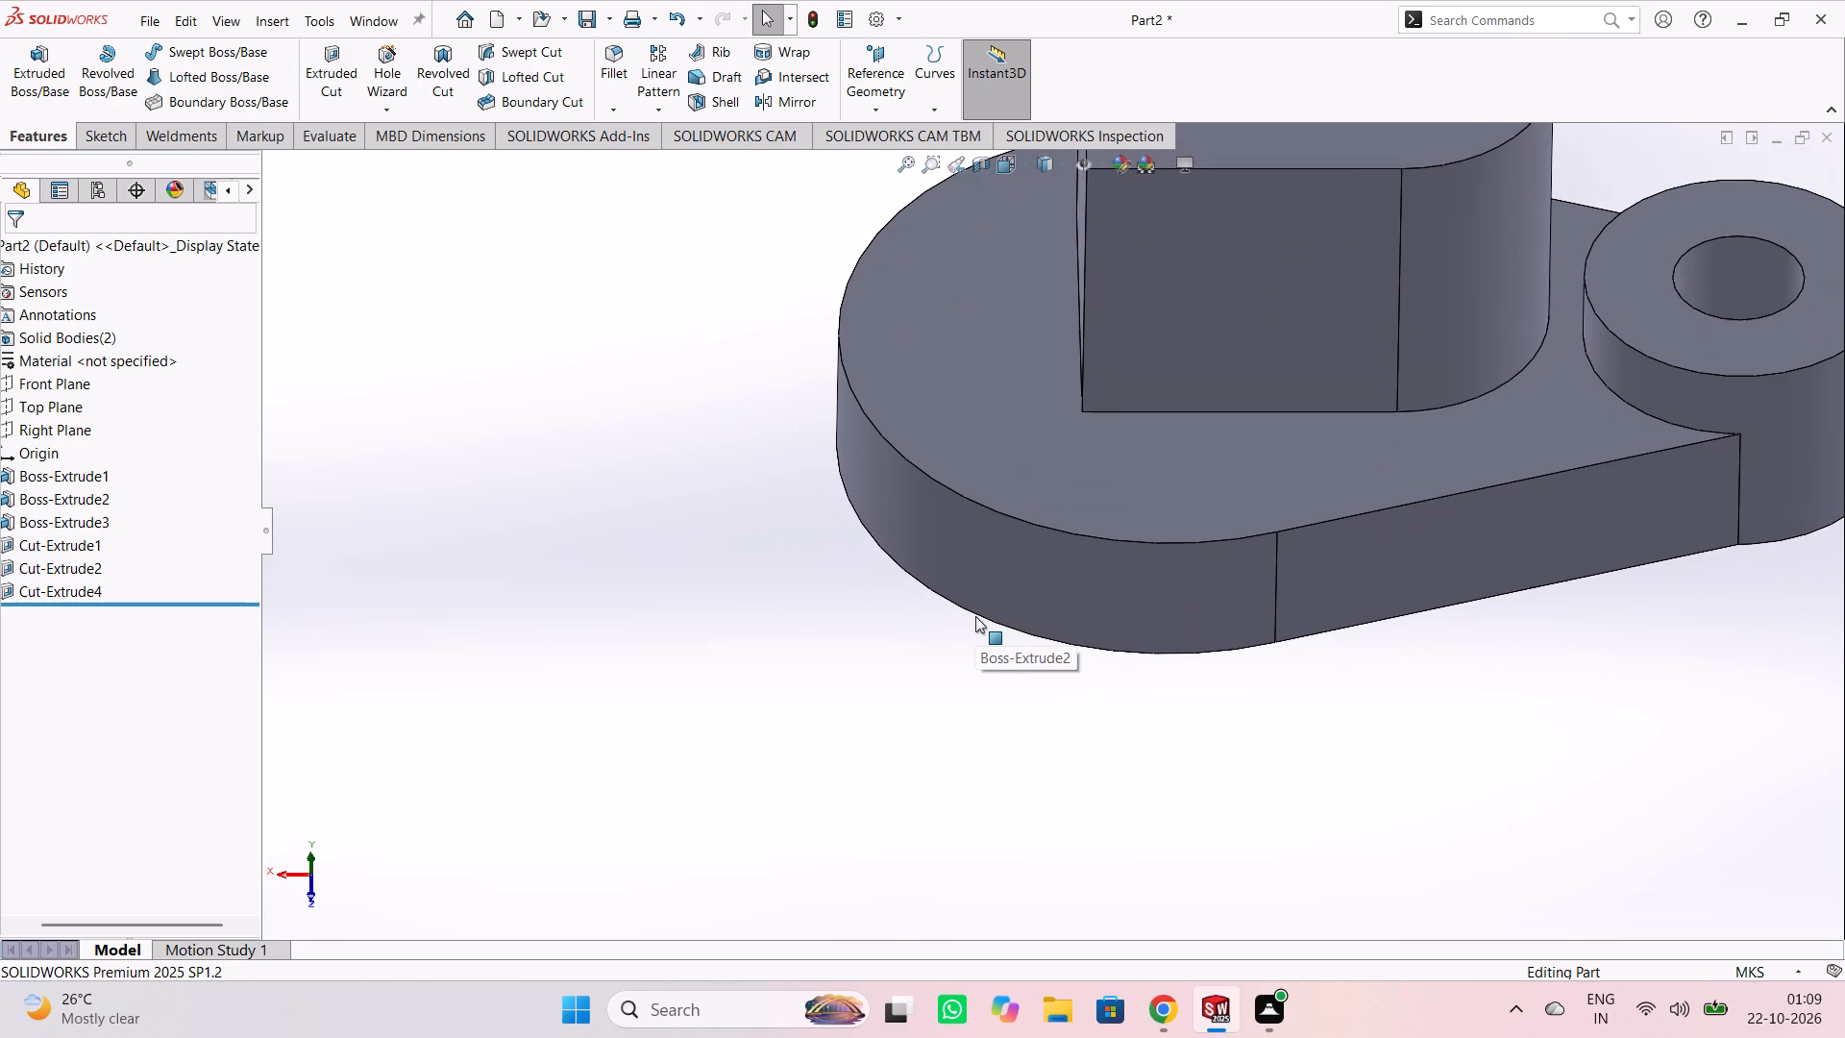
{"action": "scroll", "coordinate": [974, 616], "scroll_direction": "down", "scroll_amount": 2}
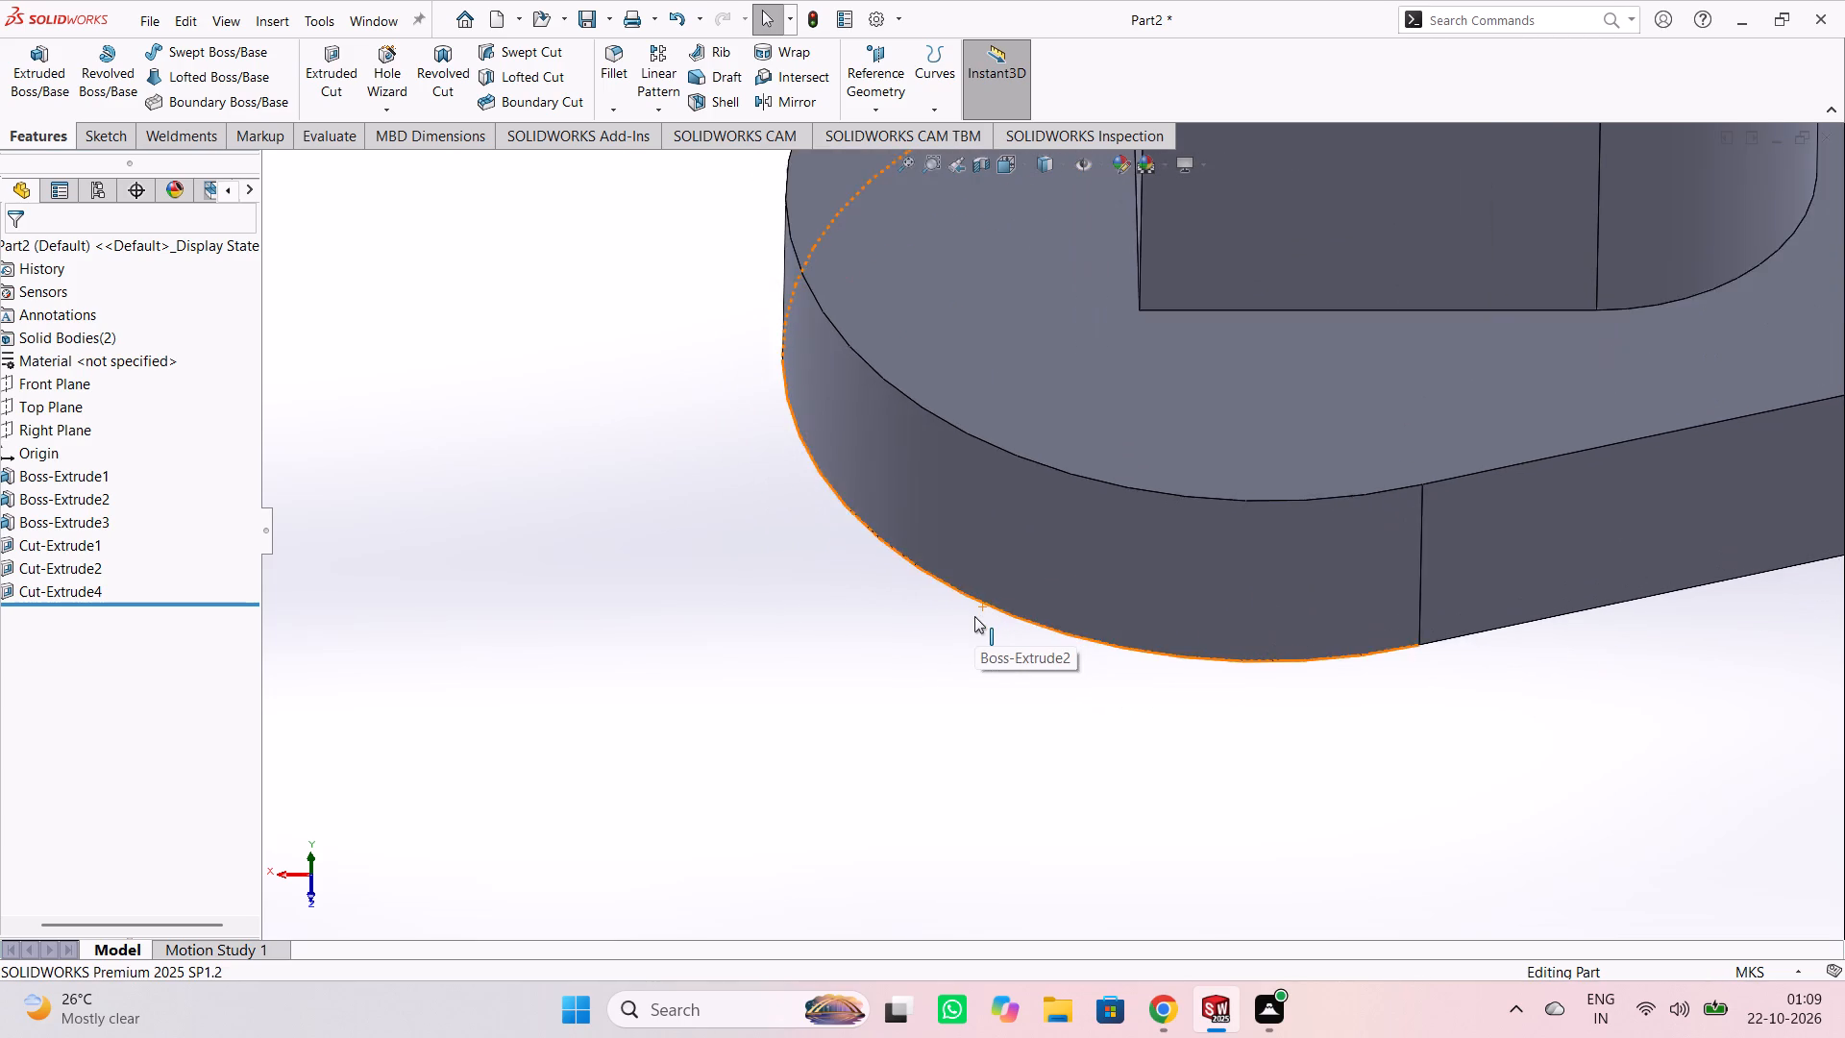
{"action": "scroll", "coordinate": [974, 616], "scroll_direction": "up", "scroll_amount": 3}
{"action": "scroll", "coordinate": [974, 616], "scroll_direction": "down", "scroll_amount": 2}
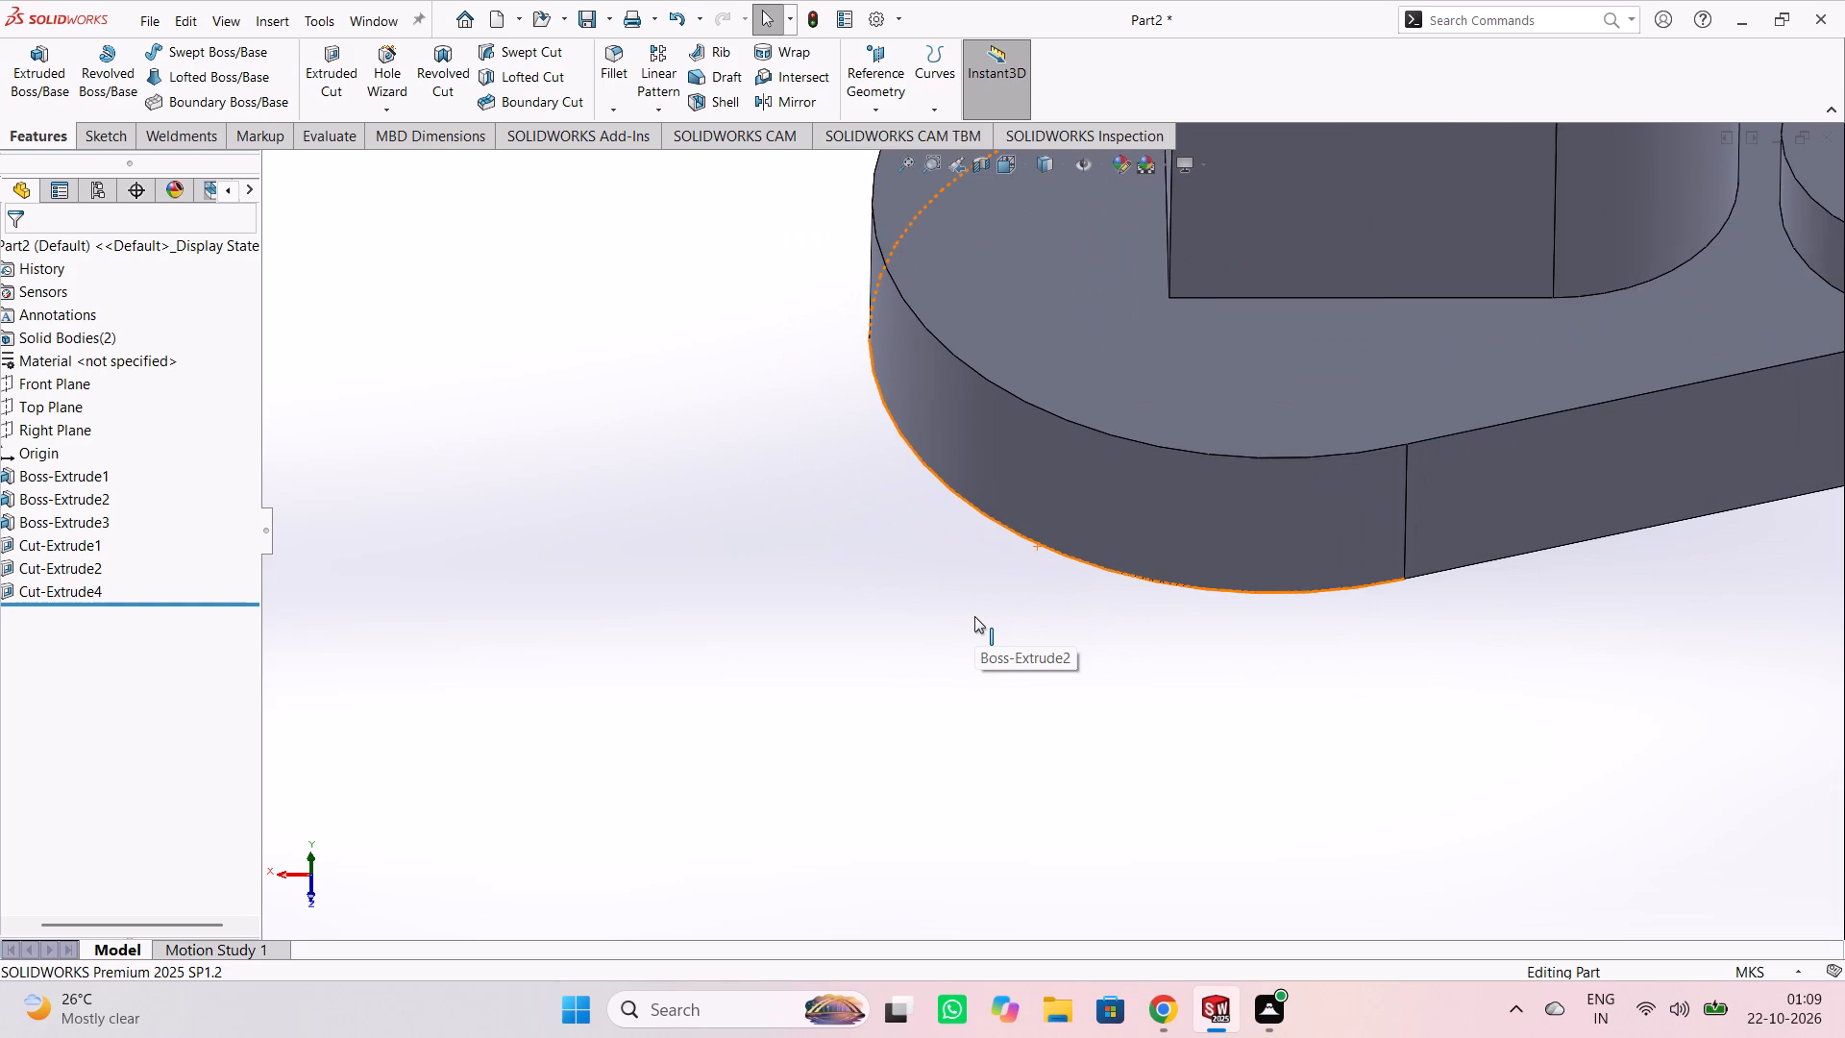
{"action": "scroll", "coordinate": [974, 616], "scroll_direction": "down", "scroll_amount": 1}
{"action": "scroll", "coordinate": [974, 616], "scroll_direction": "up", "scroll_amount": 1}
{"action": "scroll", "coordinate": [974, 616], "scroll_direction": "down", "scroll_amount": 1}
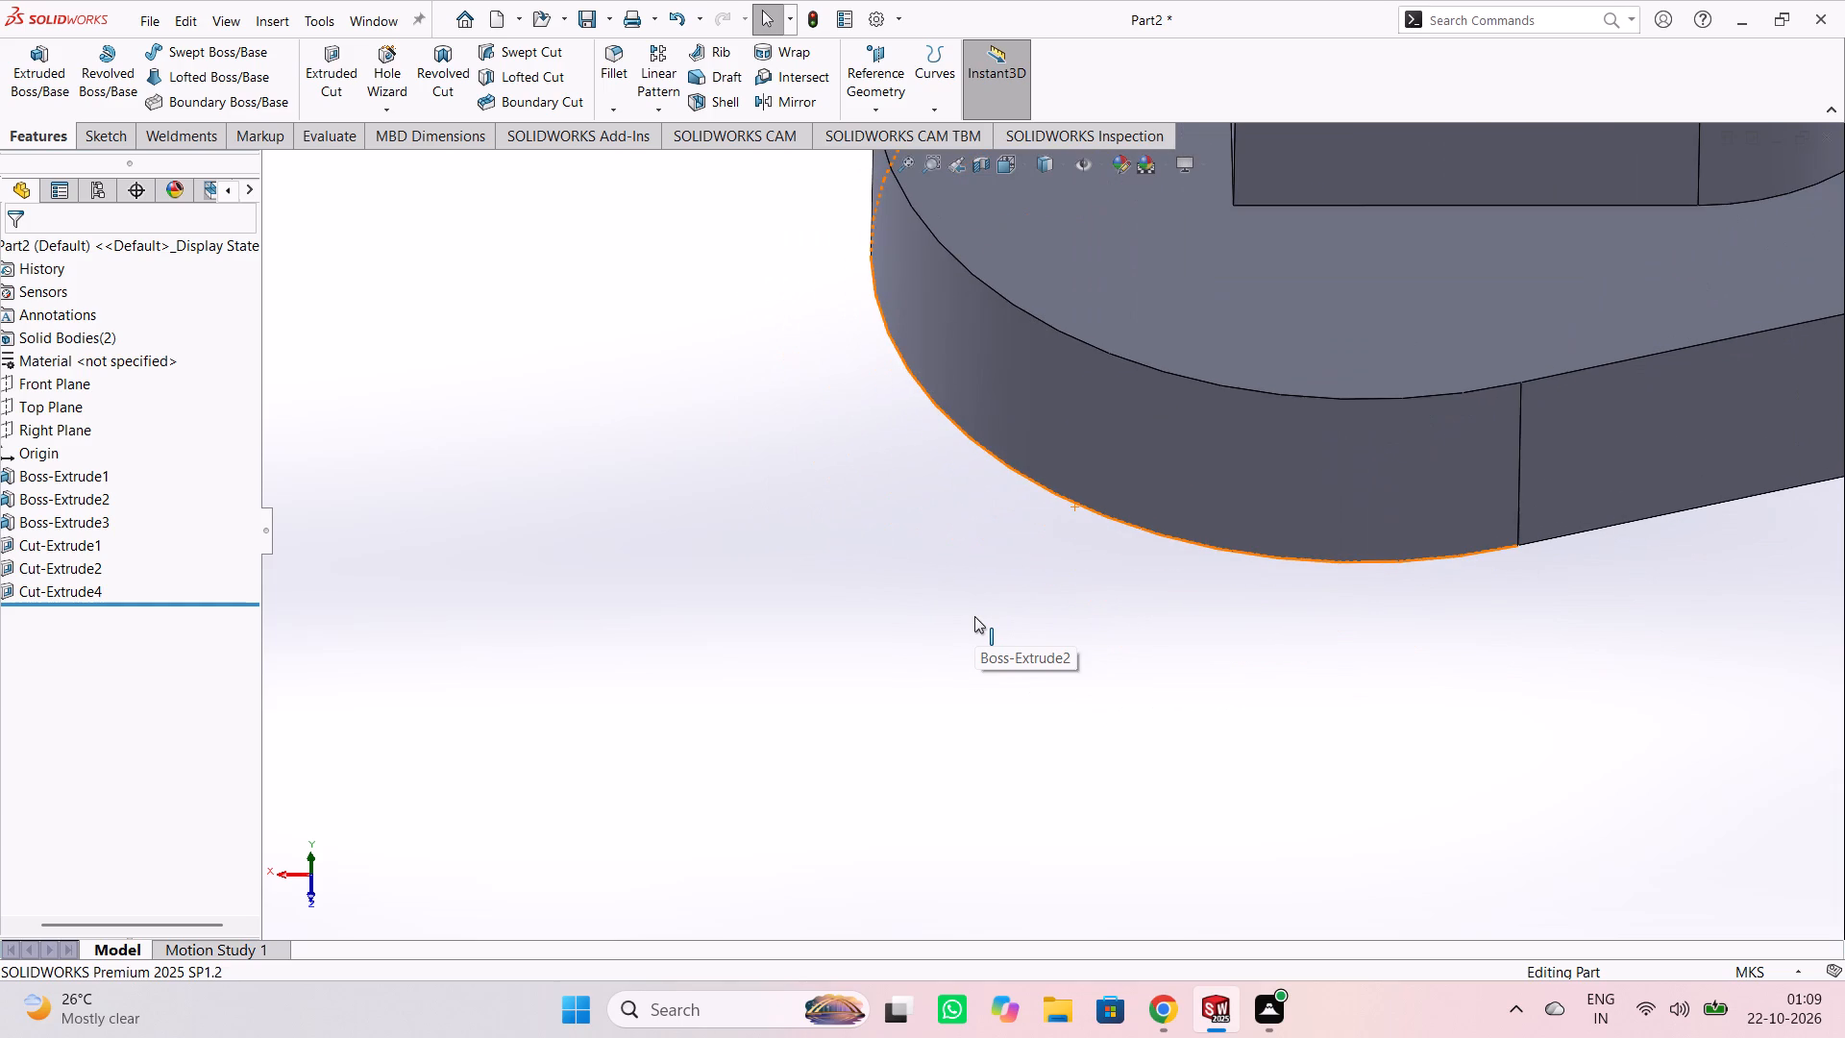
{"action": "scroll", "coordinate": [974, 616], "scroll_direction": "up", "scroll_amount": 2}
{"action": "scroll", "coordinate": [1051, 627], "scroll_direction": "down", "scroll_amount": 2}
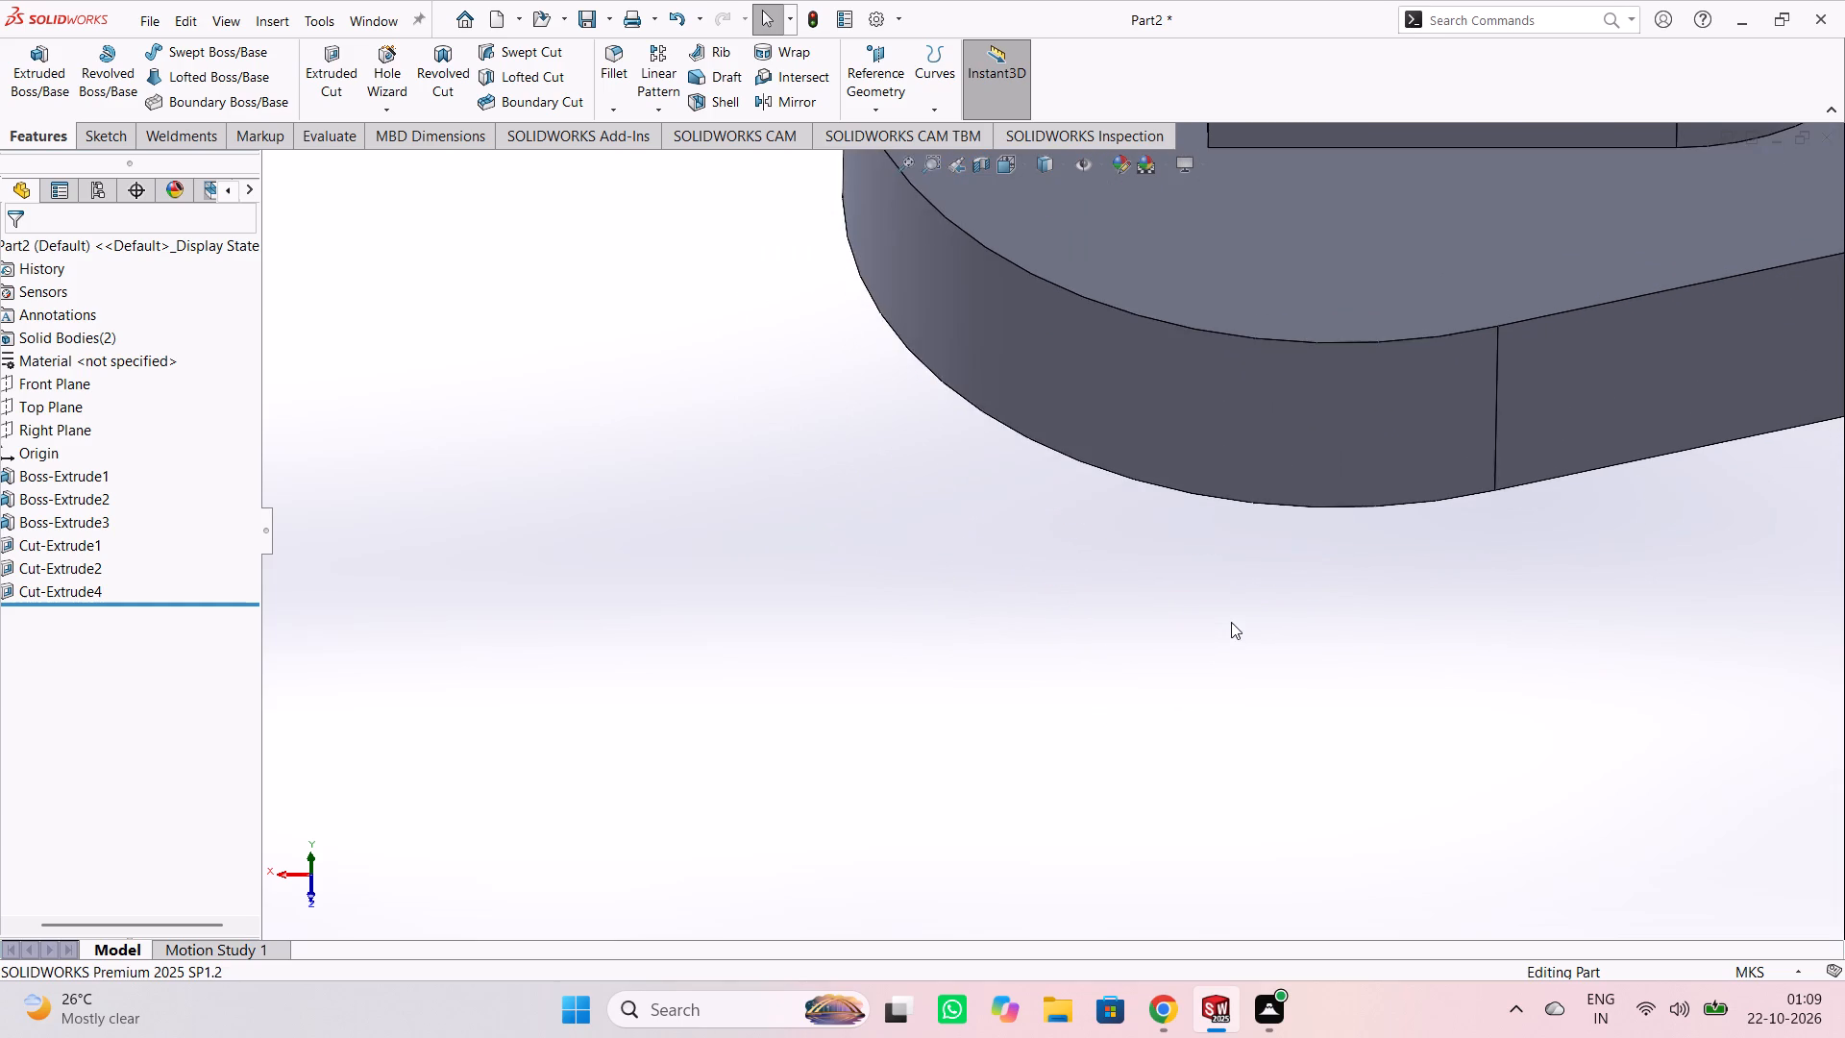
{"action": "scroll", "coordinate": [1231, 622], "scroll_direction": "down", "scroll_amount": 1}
Start a new sketch on the flat side face of the D-shaped boss.
{"action": "scroll", "coordinate": [1340, 619], "scroll_direction": "up", "scroll_amount": 5}
{"action": "left_click", "coordinate": [1263, 278]}
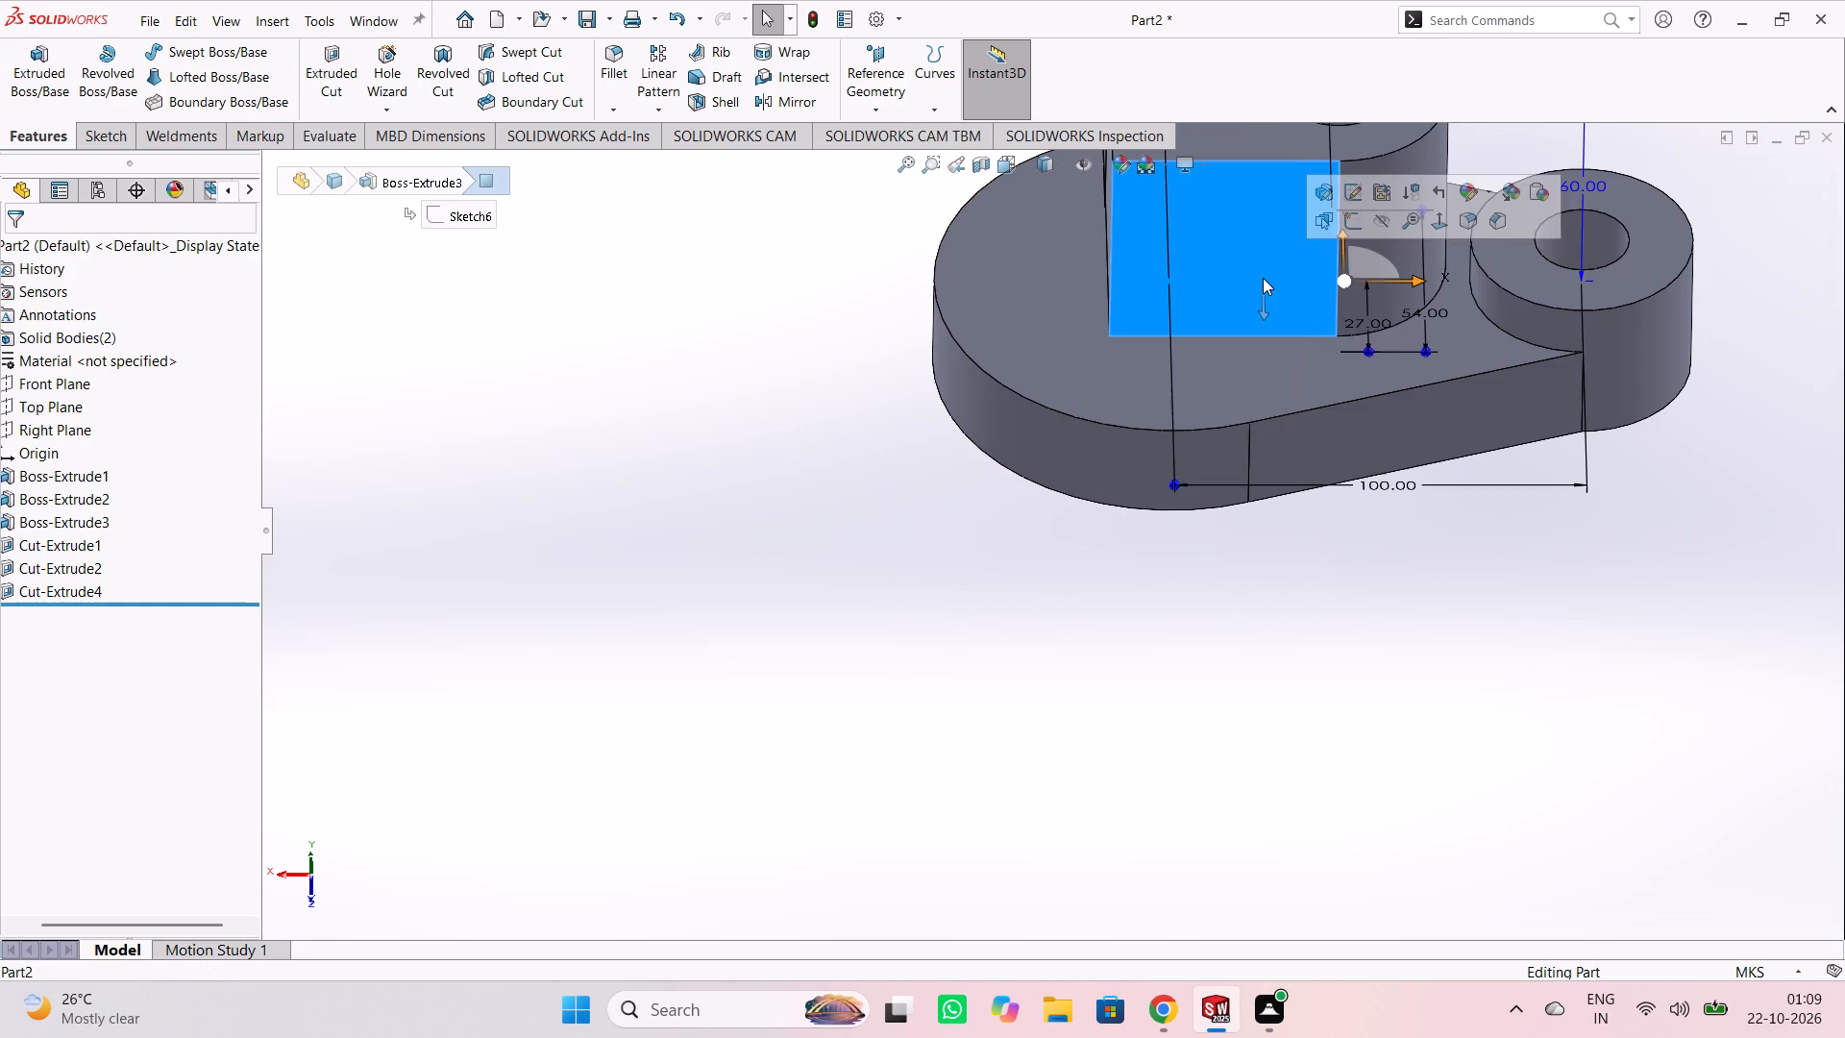
{"action": "left_click", "coordinate": [1356, 220]}
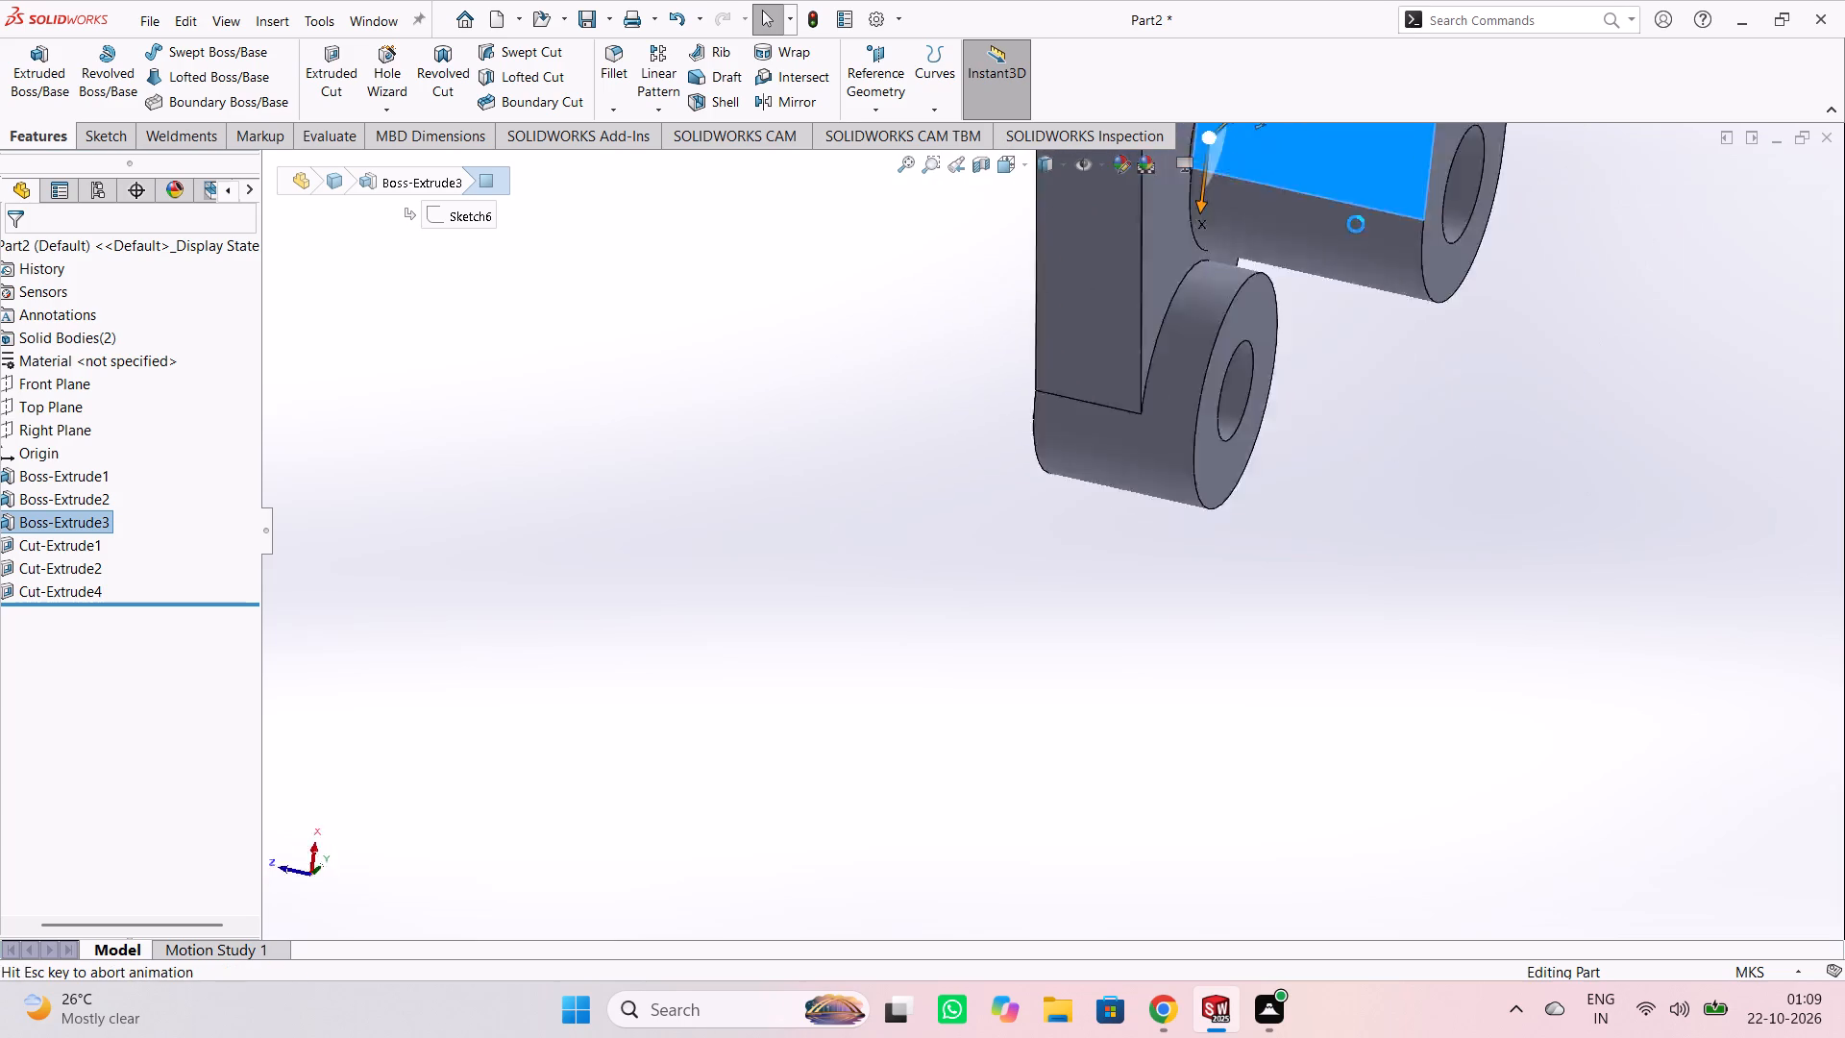
{"action": "left_click", "coordinate": [1459, 680]}
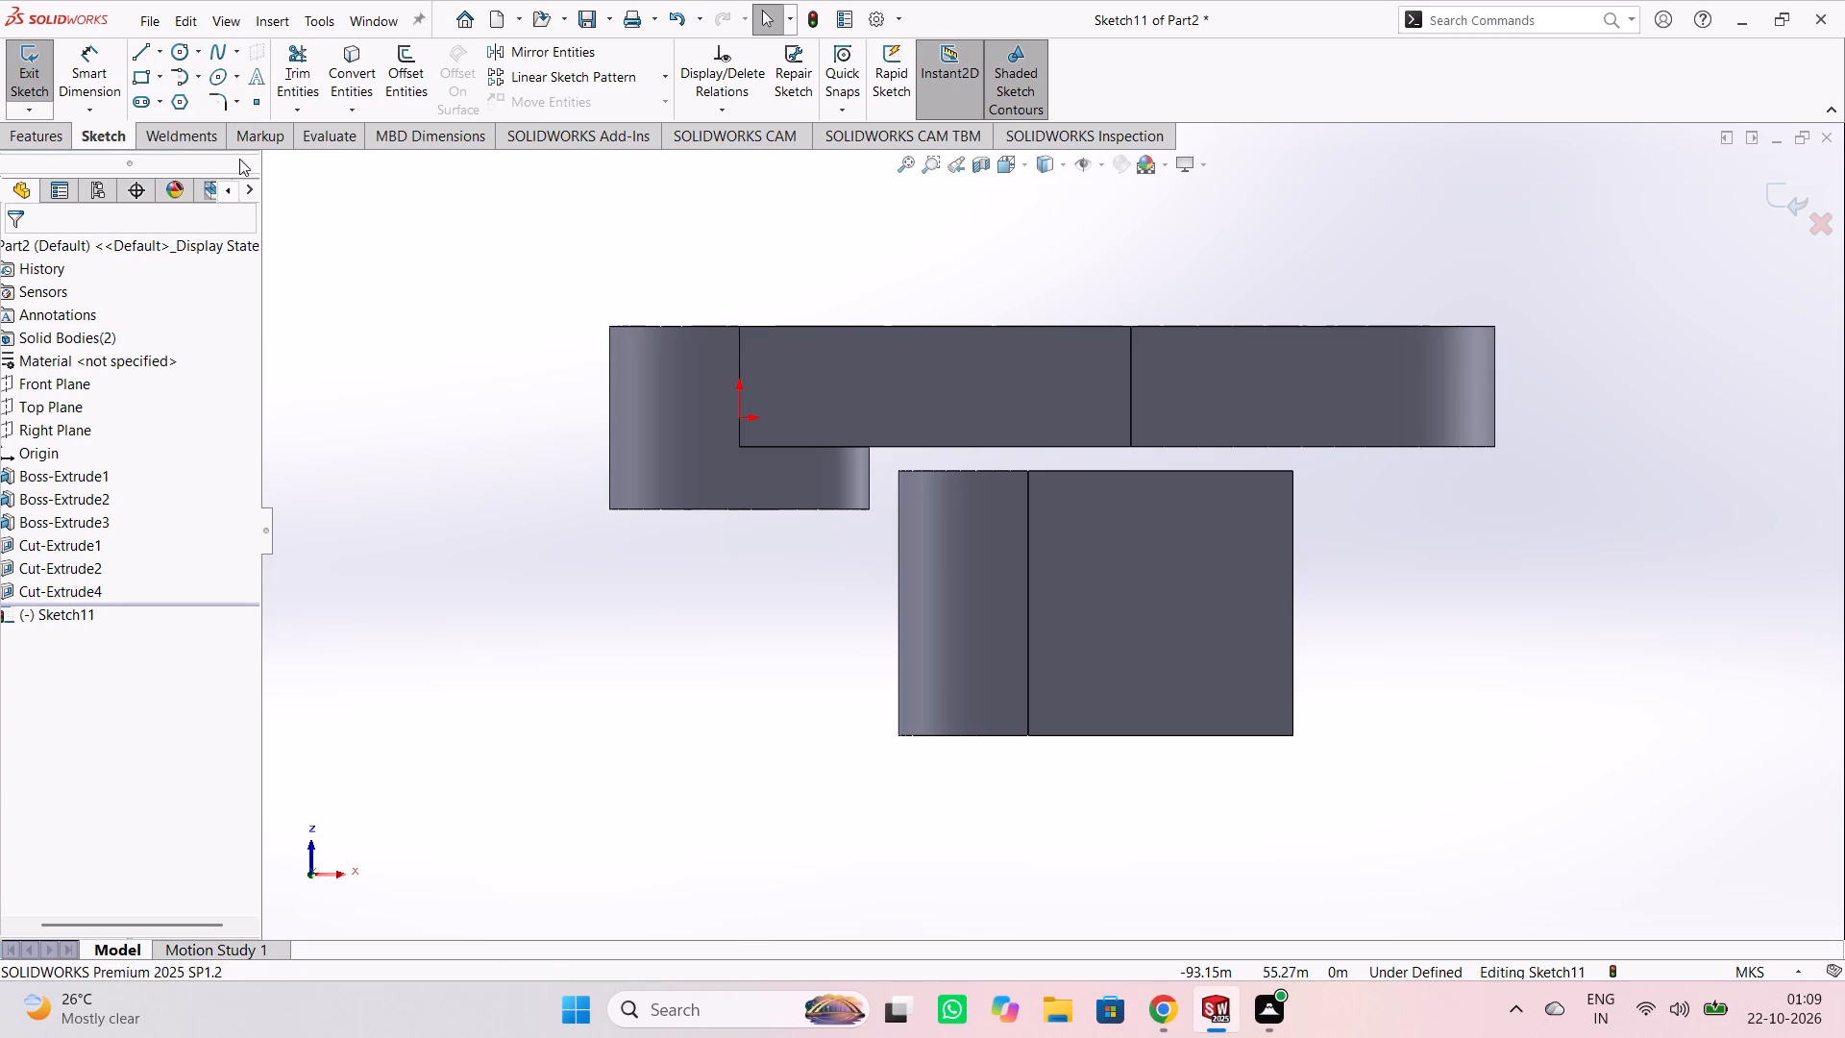
Sketch a corner rectangle about 20 m wide and 46 m long from the plate edge nearest the D-shaped boss across the boss's flat face.
{"action": "scroll", "coordinate": [351, 311], "scroll_direction": "down", "scroll_amount": 1}
{"action": "scroll", "coordinate": [350, 311], "scroll_direction": "up", "scroll_amount": 2}
{"action": "scroll", "coordinate": [347, 309], "scroll_direction": "down", "scroll_amount": 1}
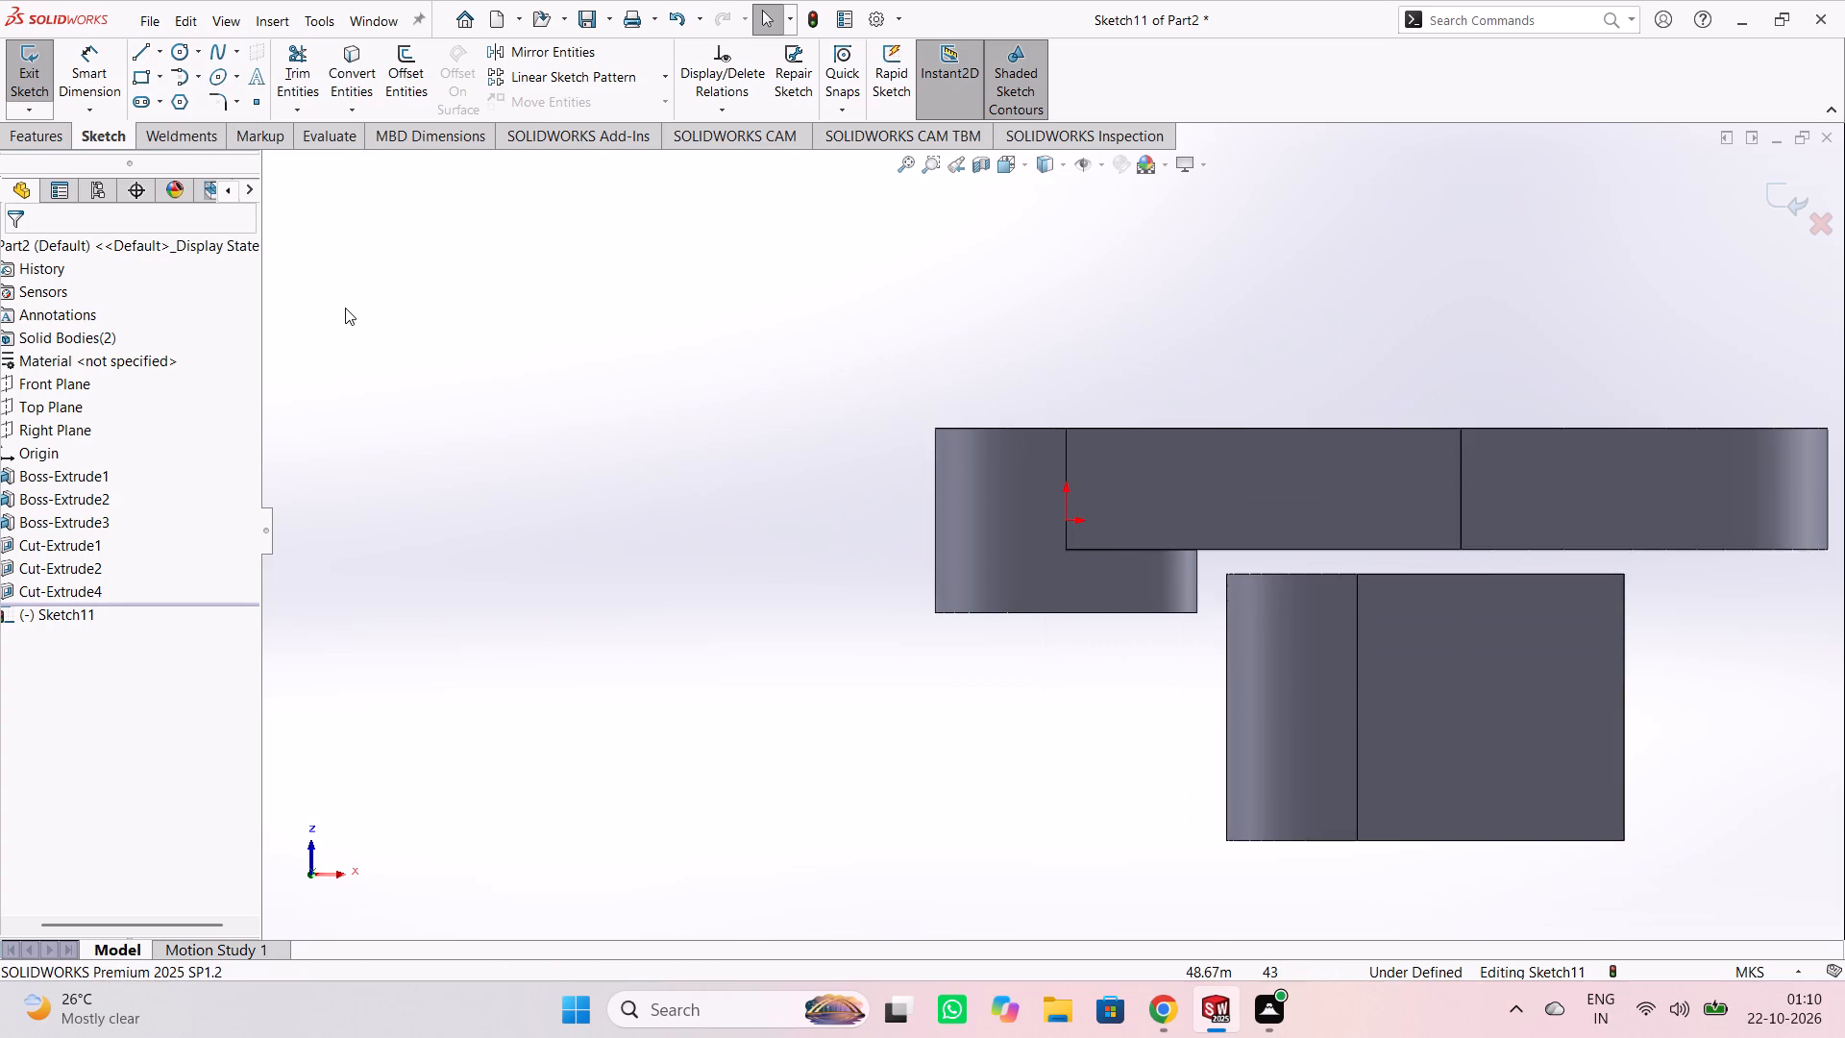
{"action": "scroll", "coordinate": [345, 308], "scroll_direction": "up", "scroll_amount": 1}
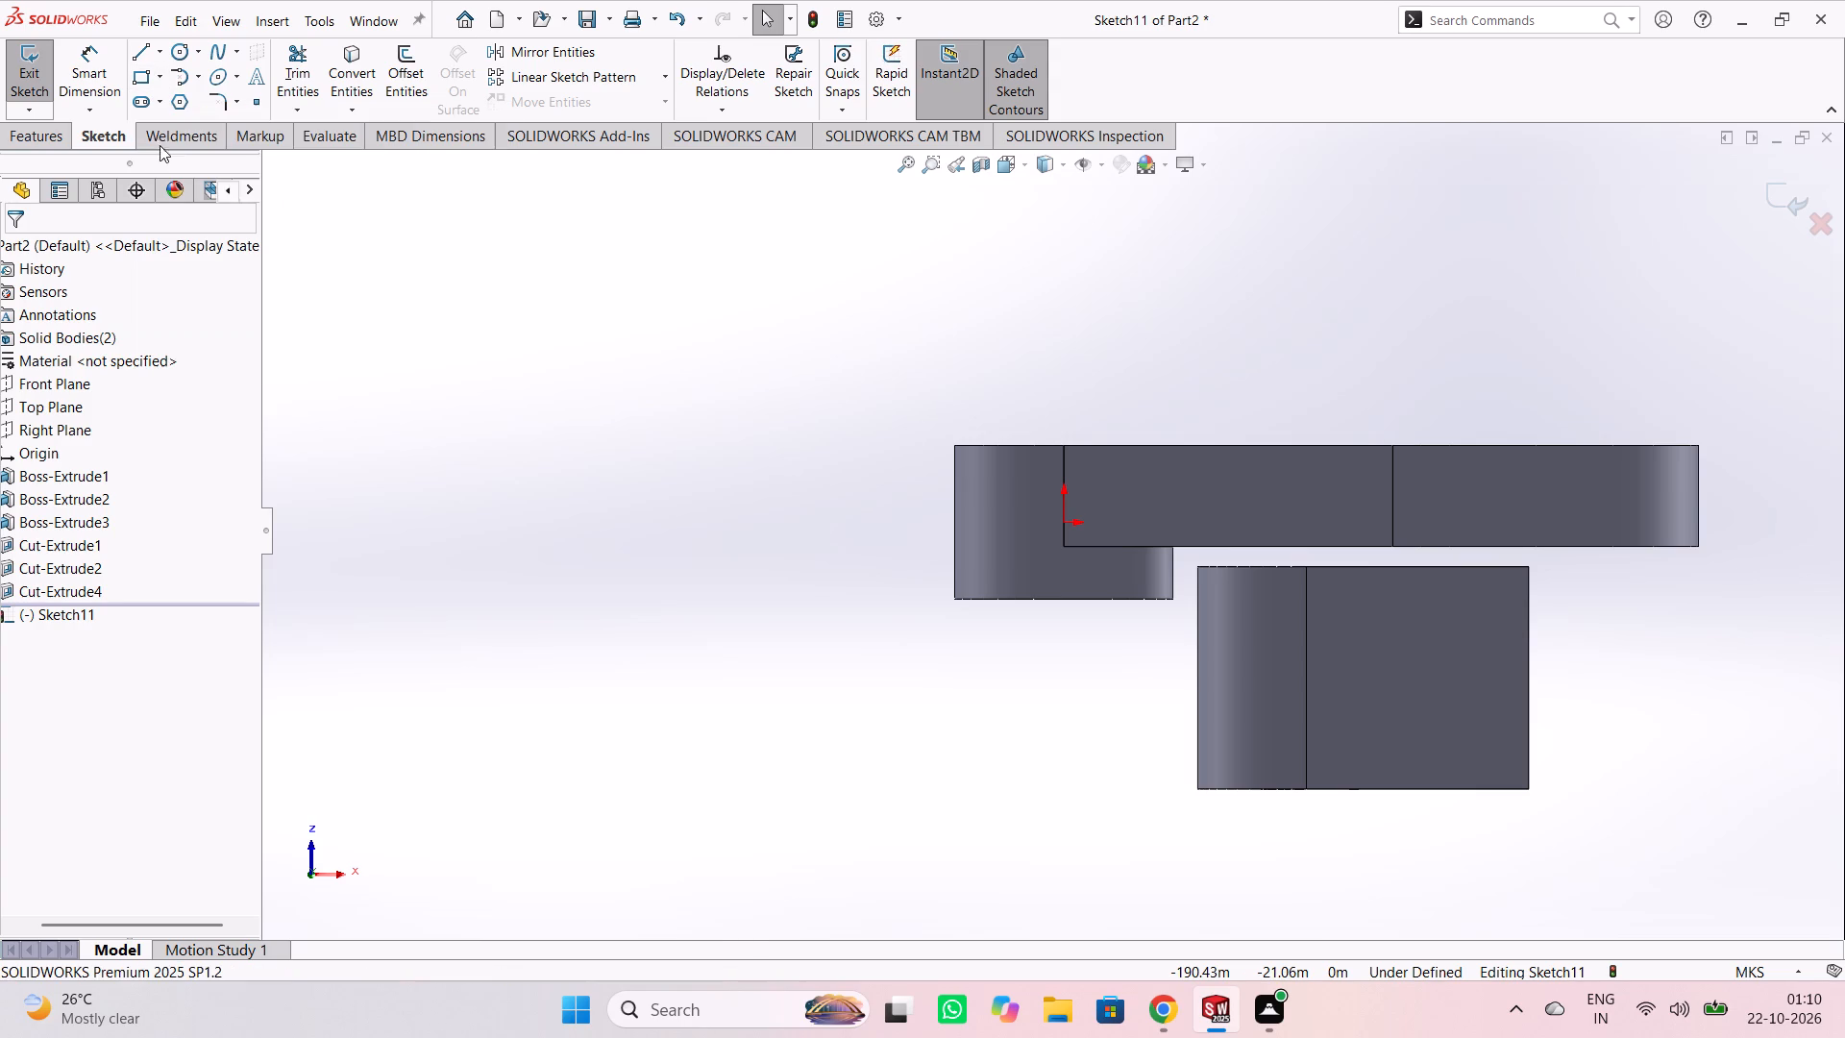
{"action": "scroll", "coordinate": [673, 433], "scroll_direction": "down", "scroll_amount": 3}
{"action": "scroll", "coordinate": [677, 446], "scroll_direction": "up", "scroll_amount": 2}
{"action": "scroll", "coordinate": [1009, 539], "scroll_direction": "up", "scroll_amount": 2}
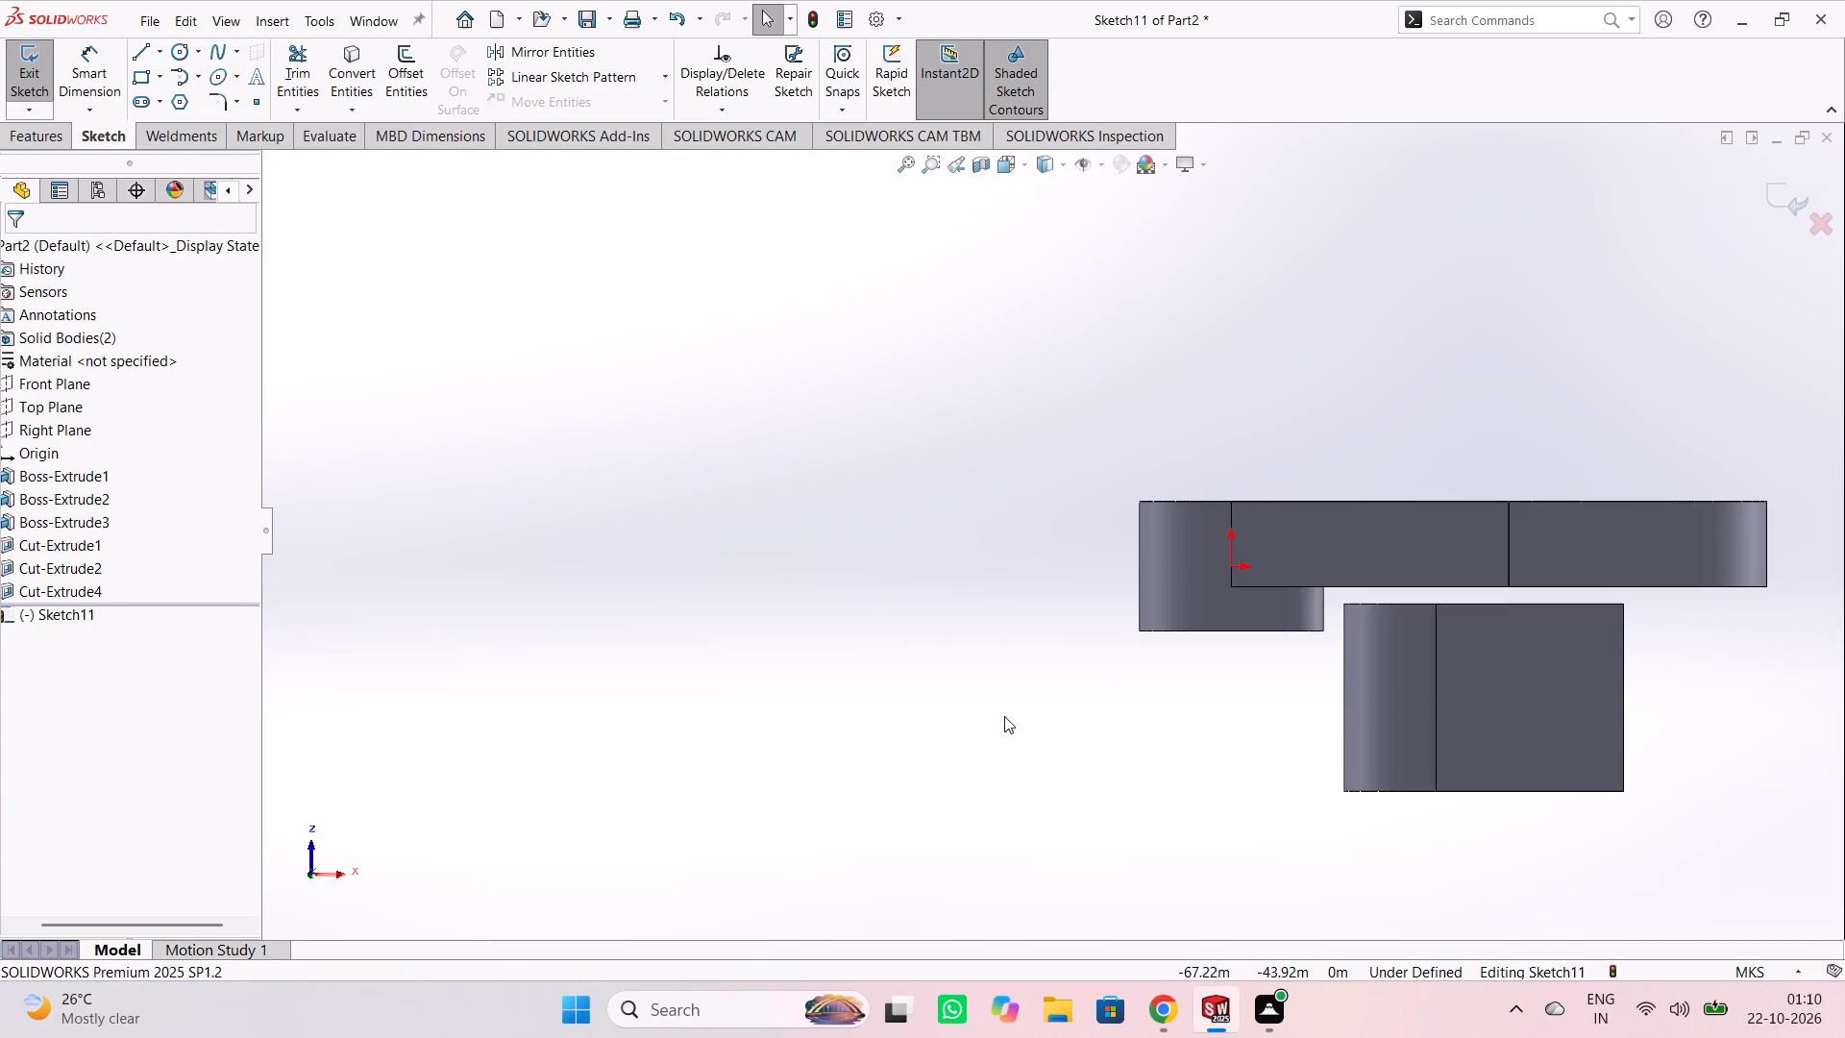
{"action": "scroll", "coordinate": [1015, 702], "scroll_direction": "up", "scroll_amount": 1}
{"action": "scroll", "coordinate": [1030, 710], "scroll_direction": "down", "scroll_amount": 1}
{"action": "scroll", "coordinate": [1031, 712], "scroll_direction": "up", "scroll_amount": 1}
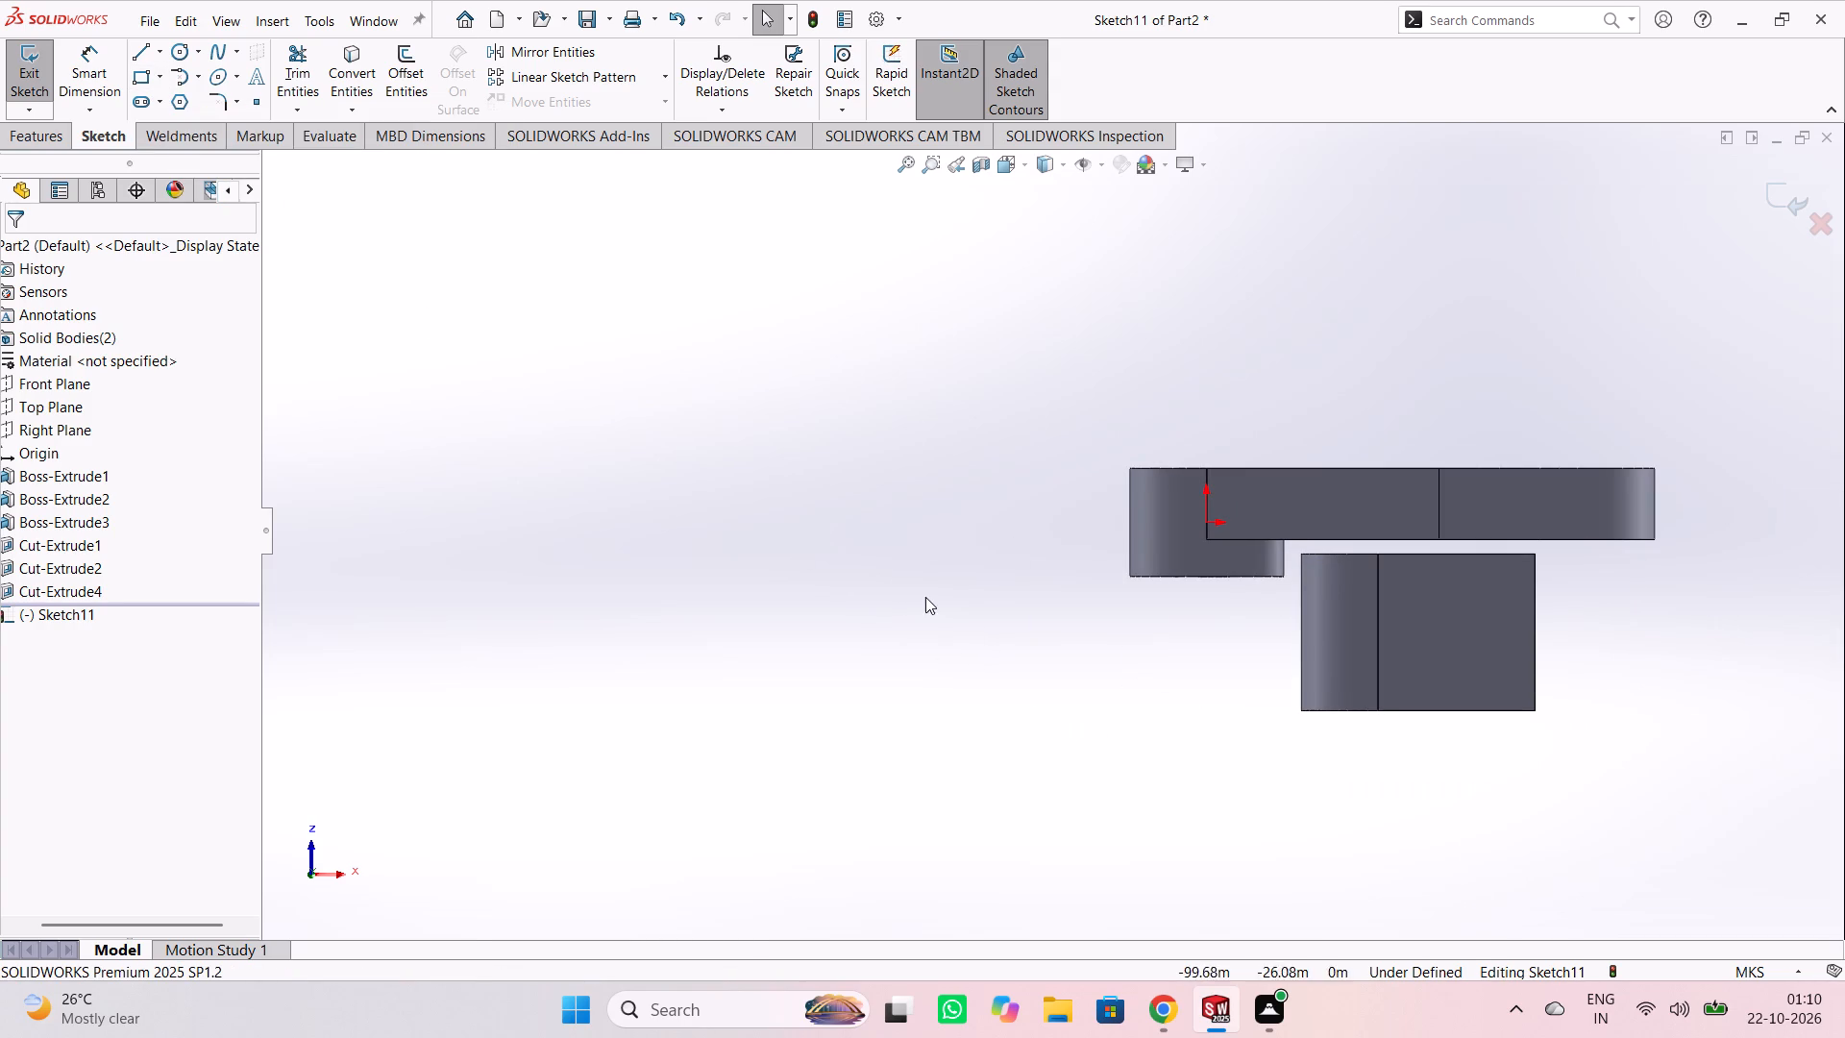
{"action": "scroll", "coordinate": [925, 597], "scroll_direction": "up", "scroll_amount": 1}
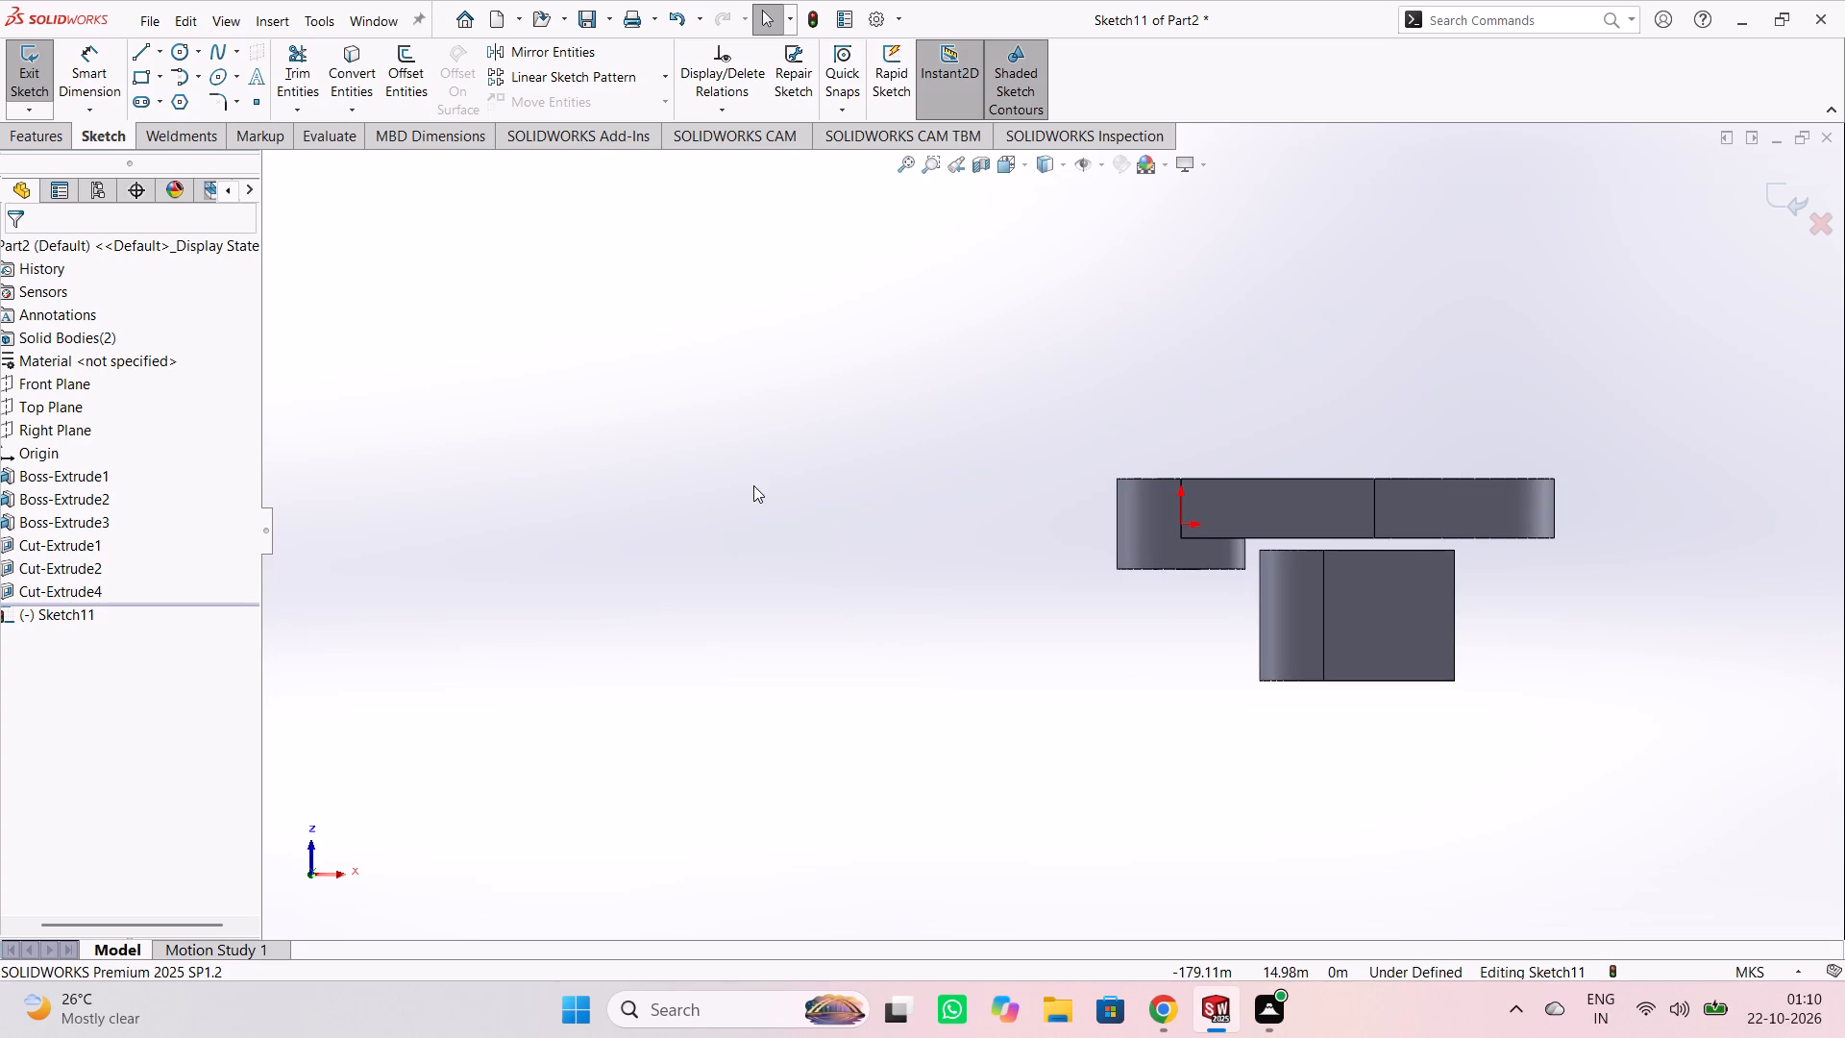
{"action": "left_click", "coordinate": [143, 79]}
{"action": "left_click", "coordinate": [1438, 536]}
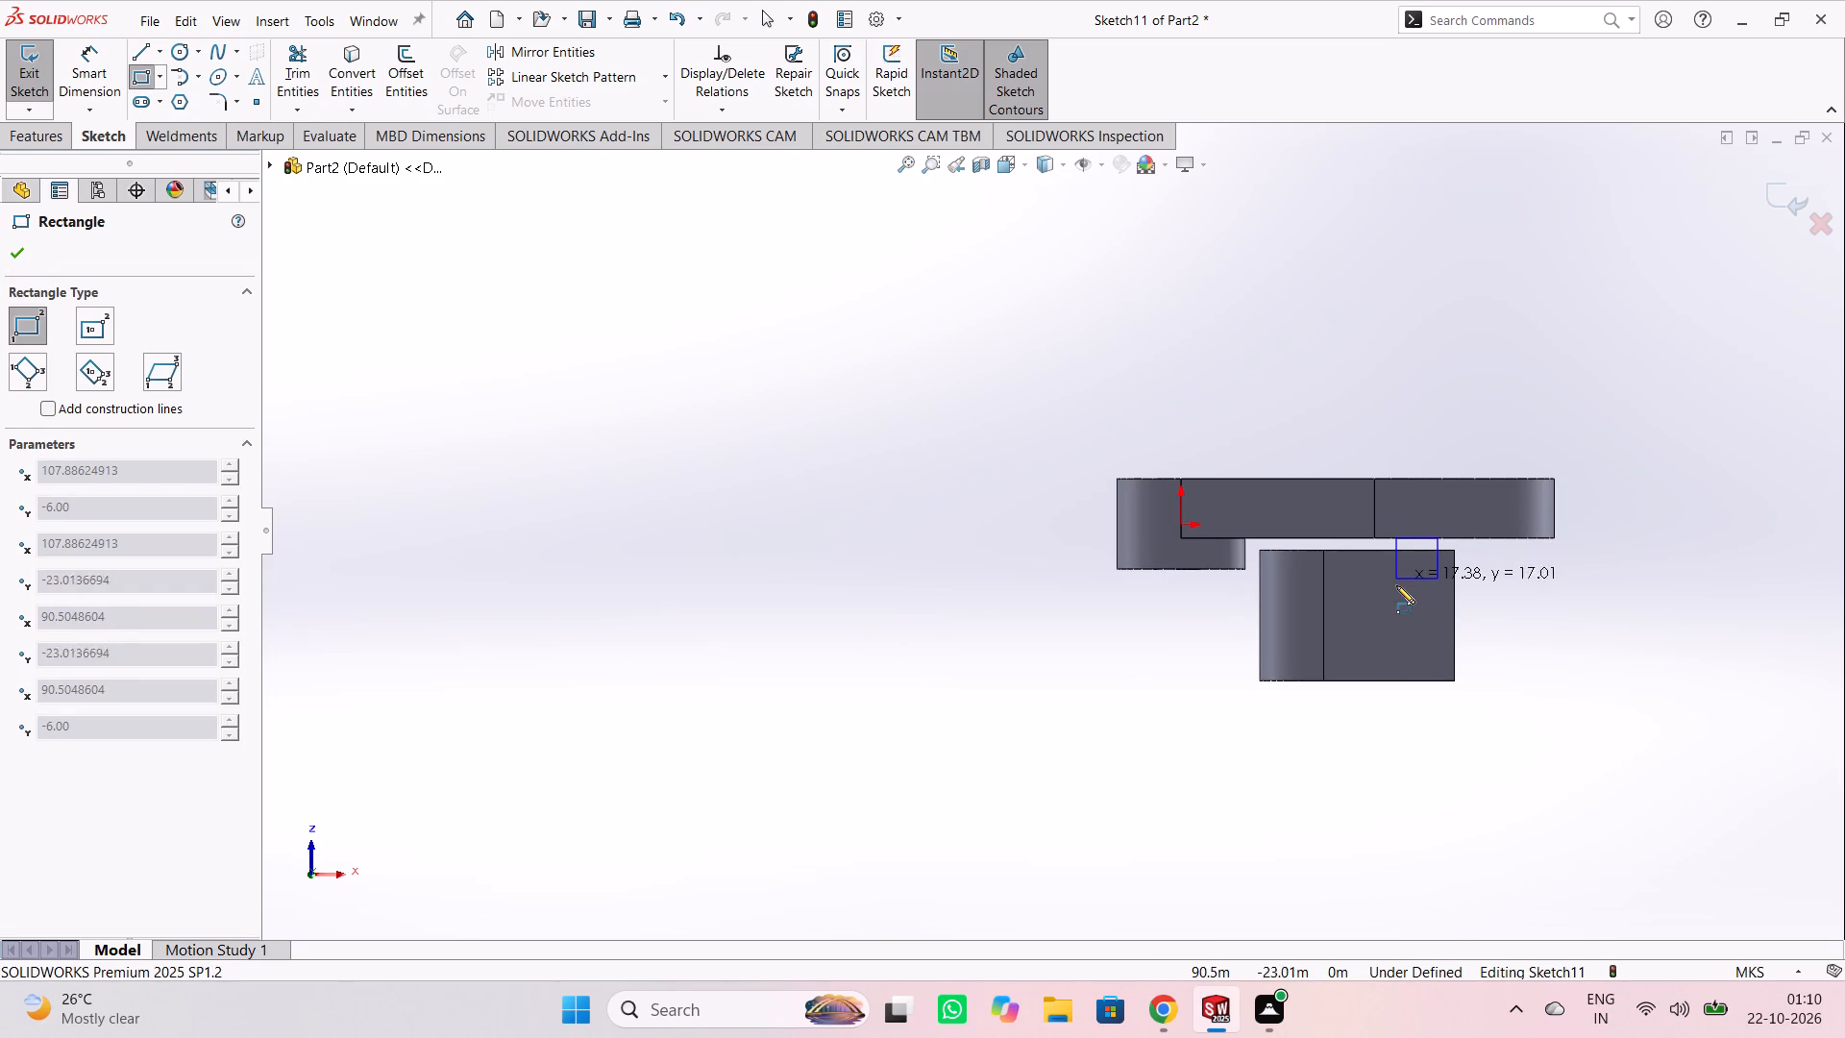
{"action": "left_click", "coordinate": [1390, 647]}
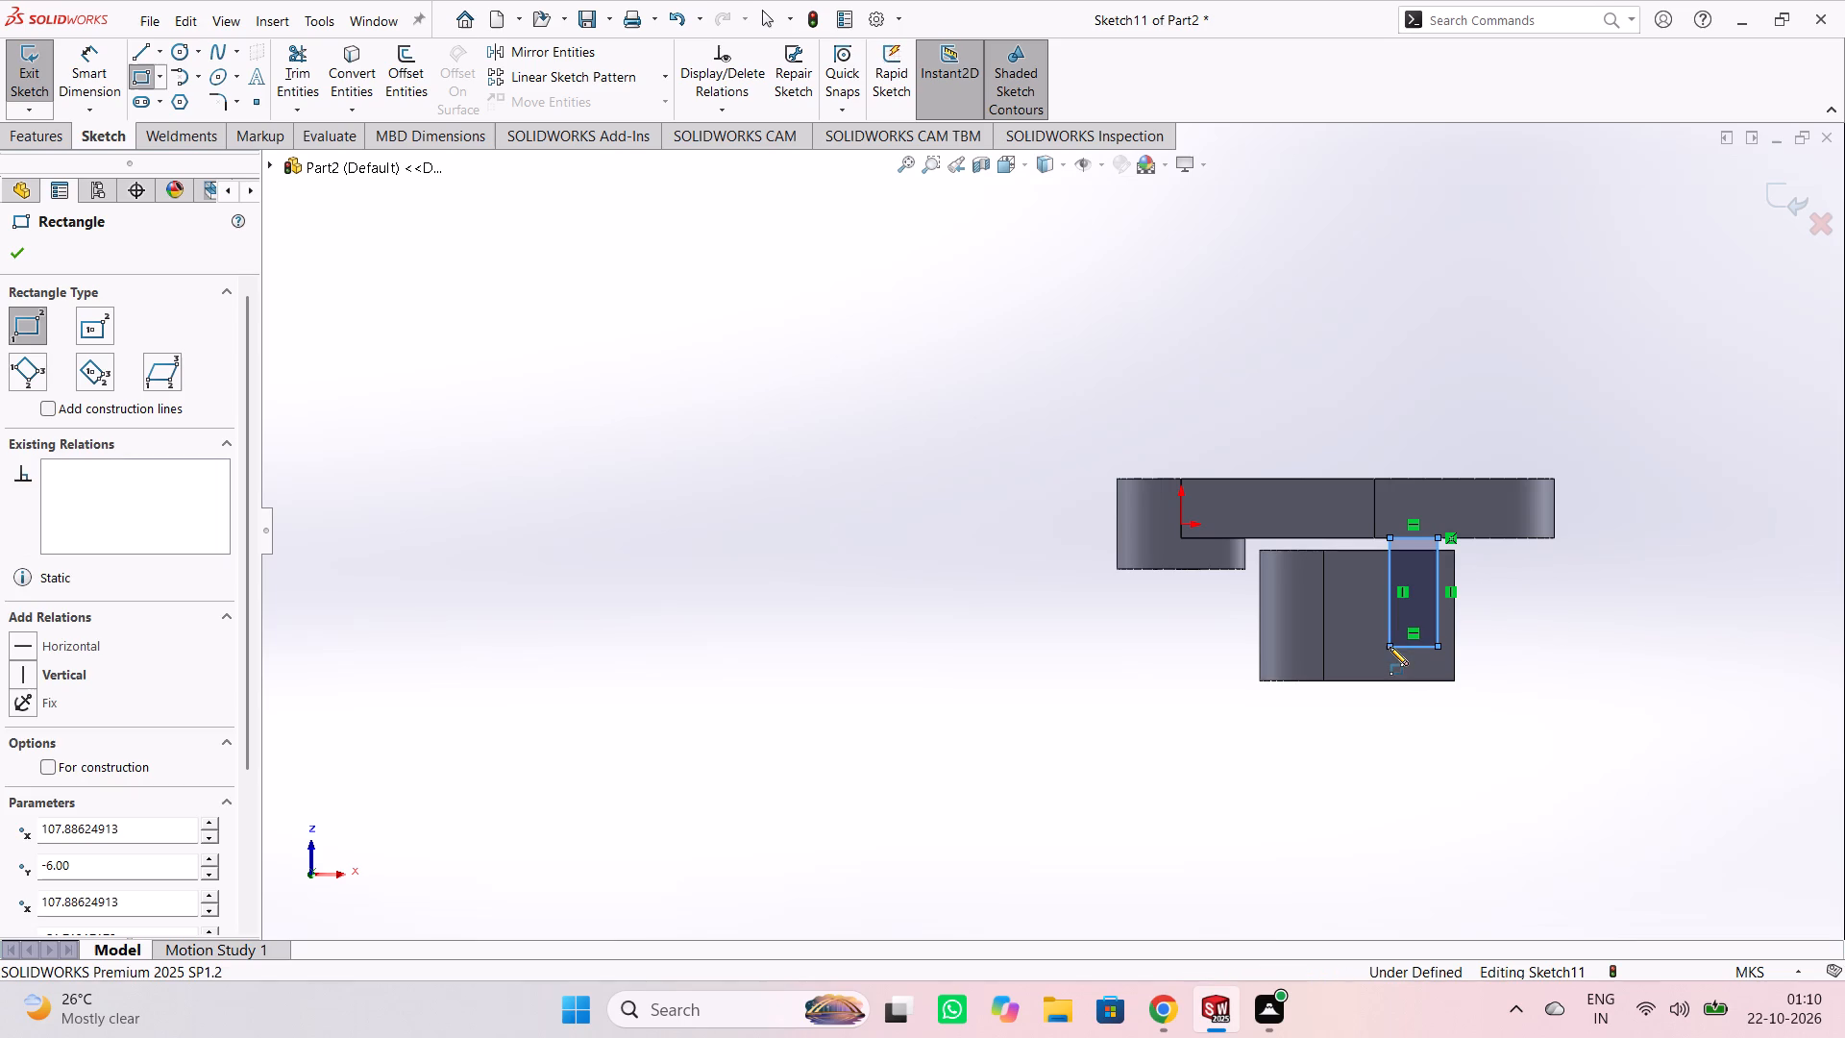
{"action": "key", "text": "Escape"}
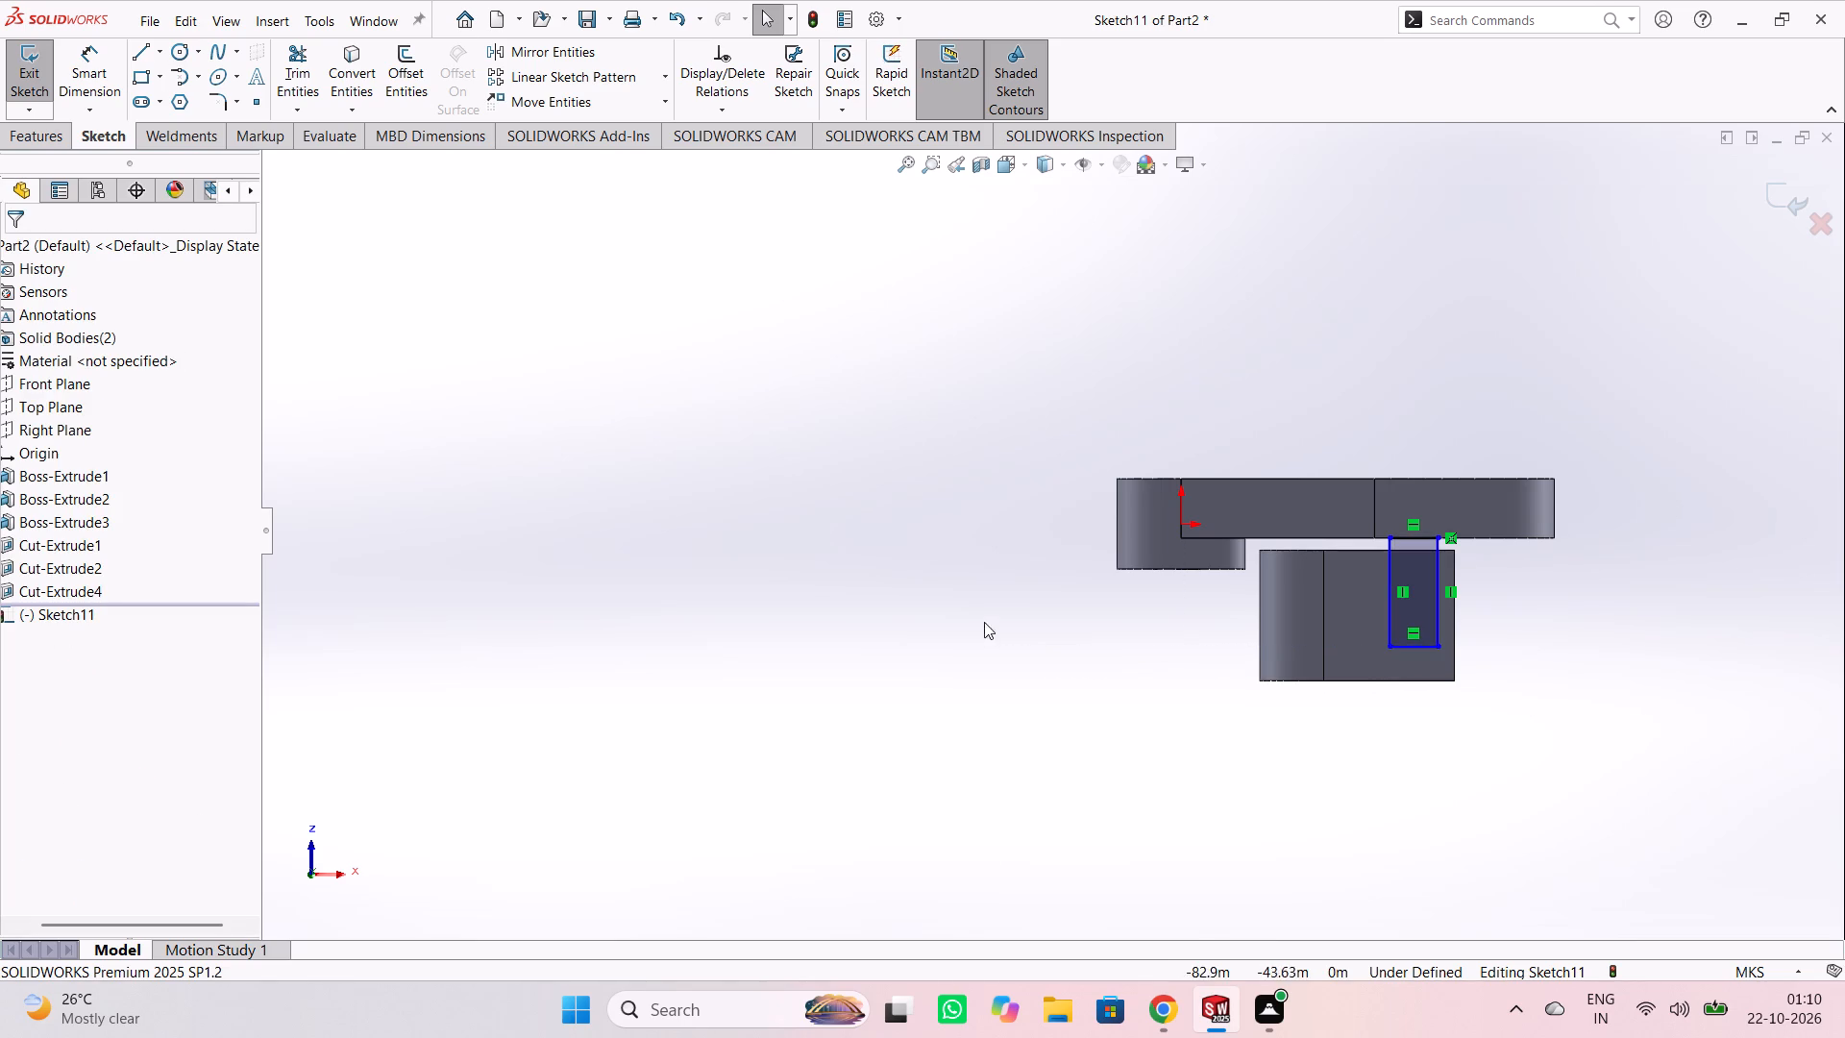
Dimension the long vertical side of the rectangle on the D-shaped boss to 38 m.
{"action": "scroll", "coordinate": [987, 621], "scroll_direction": "down", "scroll_amount": 3}
{"action": "scroll", "coordinate": [1096, 605], "scroll_direction": "up", "scroll_amount": 2}
{"action": "scroll", "coordinate": [1054, 578], "scroll_direction": "down", "scroll_amount": 1}
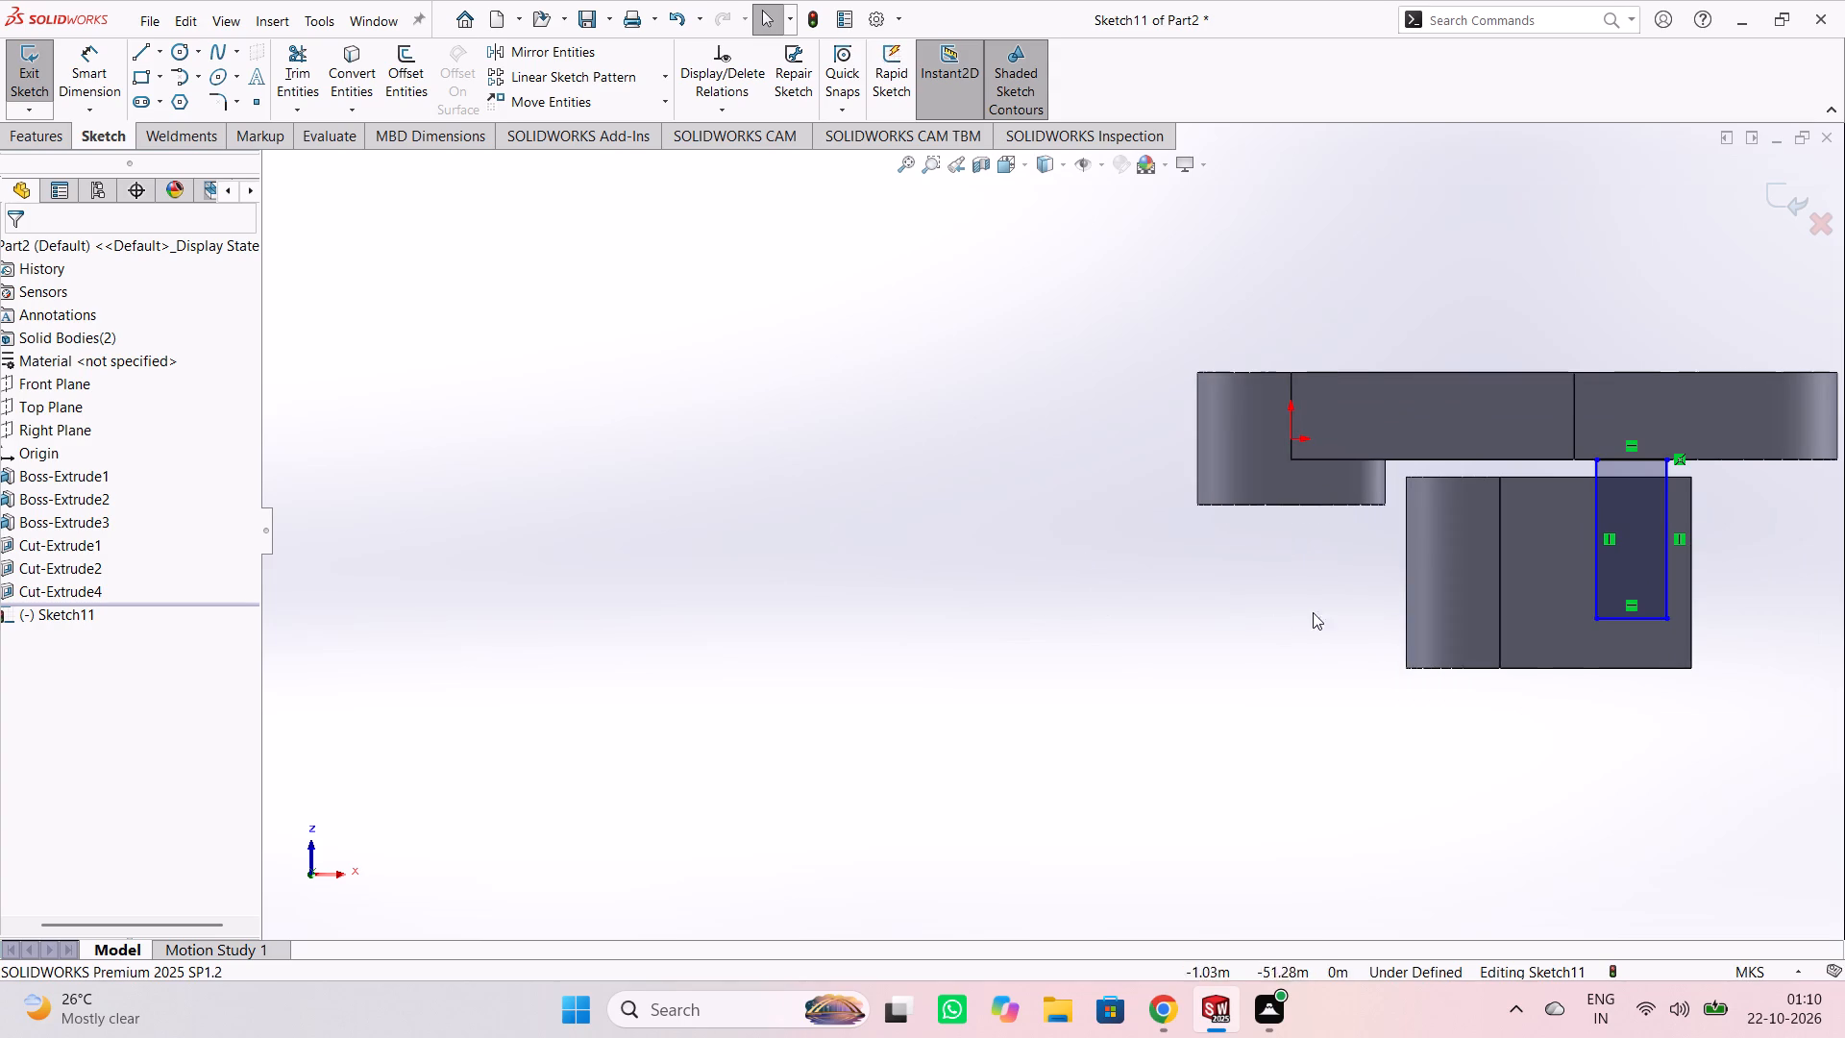
{"action": "scroll", "coordinate": [1410, 591], "scroll_direction": "up", "scroll_amount": 3}
{"action": "scroll", "coordinate": [1512, 479], "scroll_direction": "down", "scroll_amount": 4}
{"action": "scroll", "coordinate": [1144, 531], "scroll_direction": "down", "scroll_amount": 1}
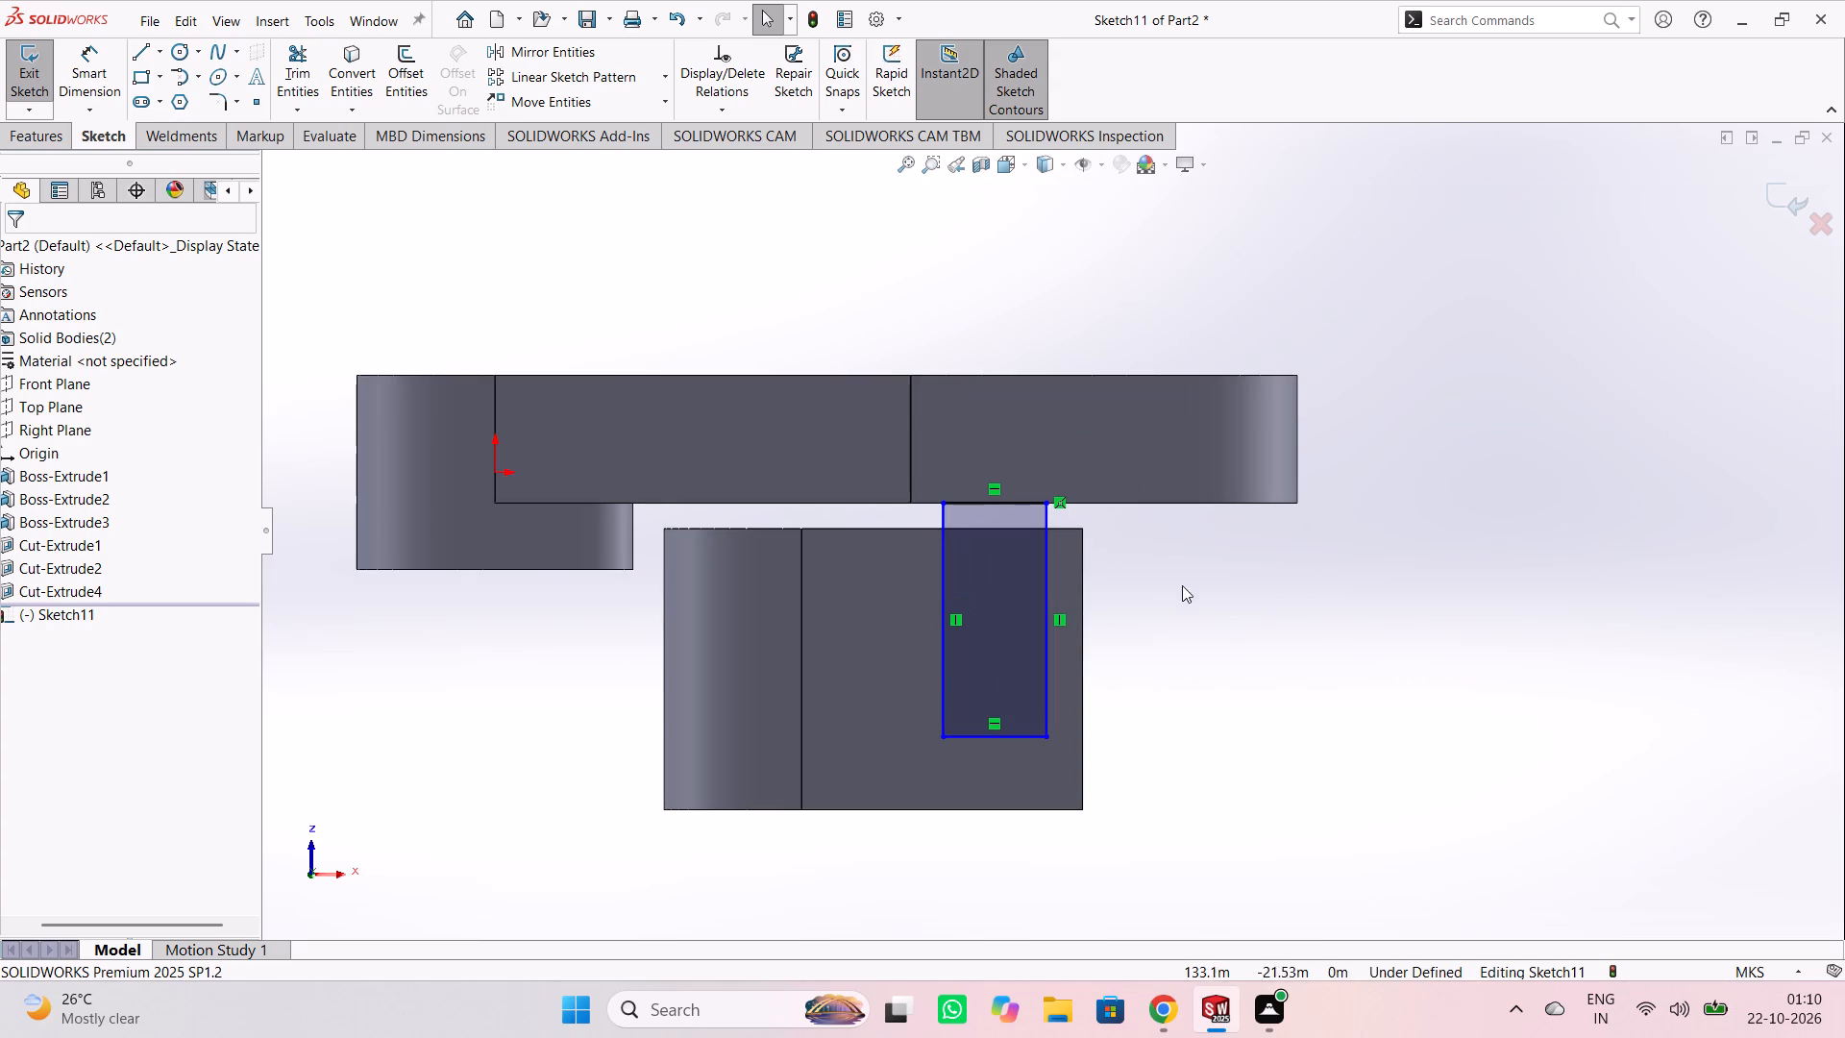
{"action": "scroll", "coordinate": [1201, 587], "scroll_direction": "up", "scroll_amount": 1}
{"action": "scroll", "coordinate": [1213, 608], "scroll_direction": "down", "scroll_amount": 1}
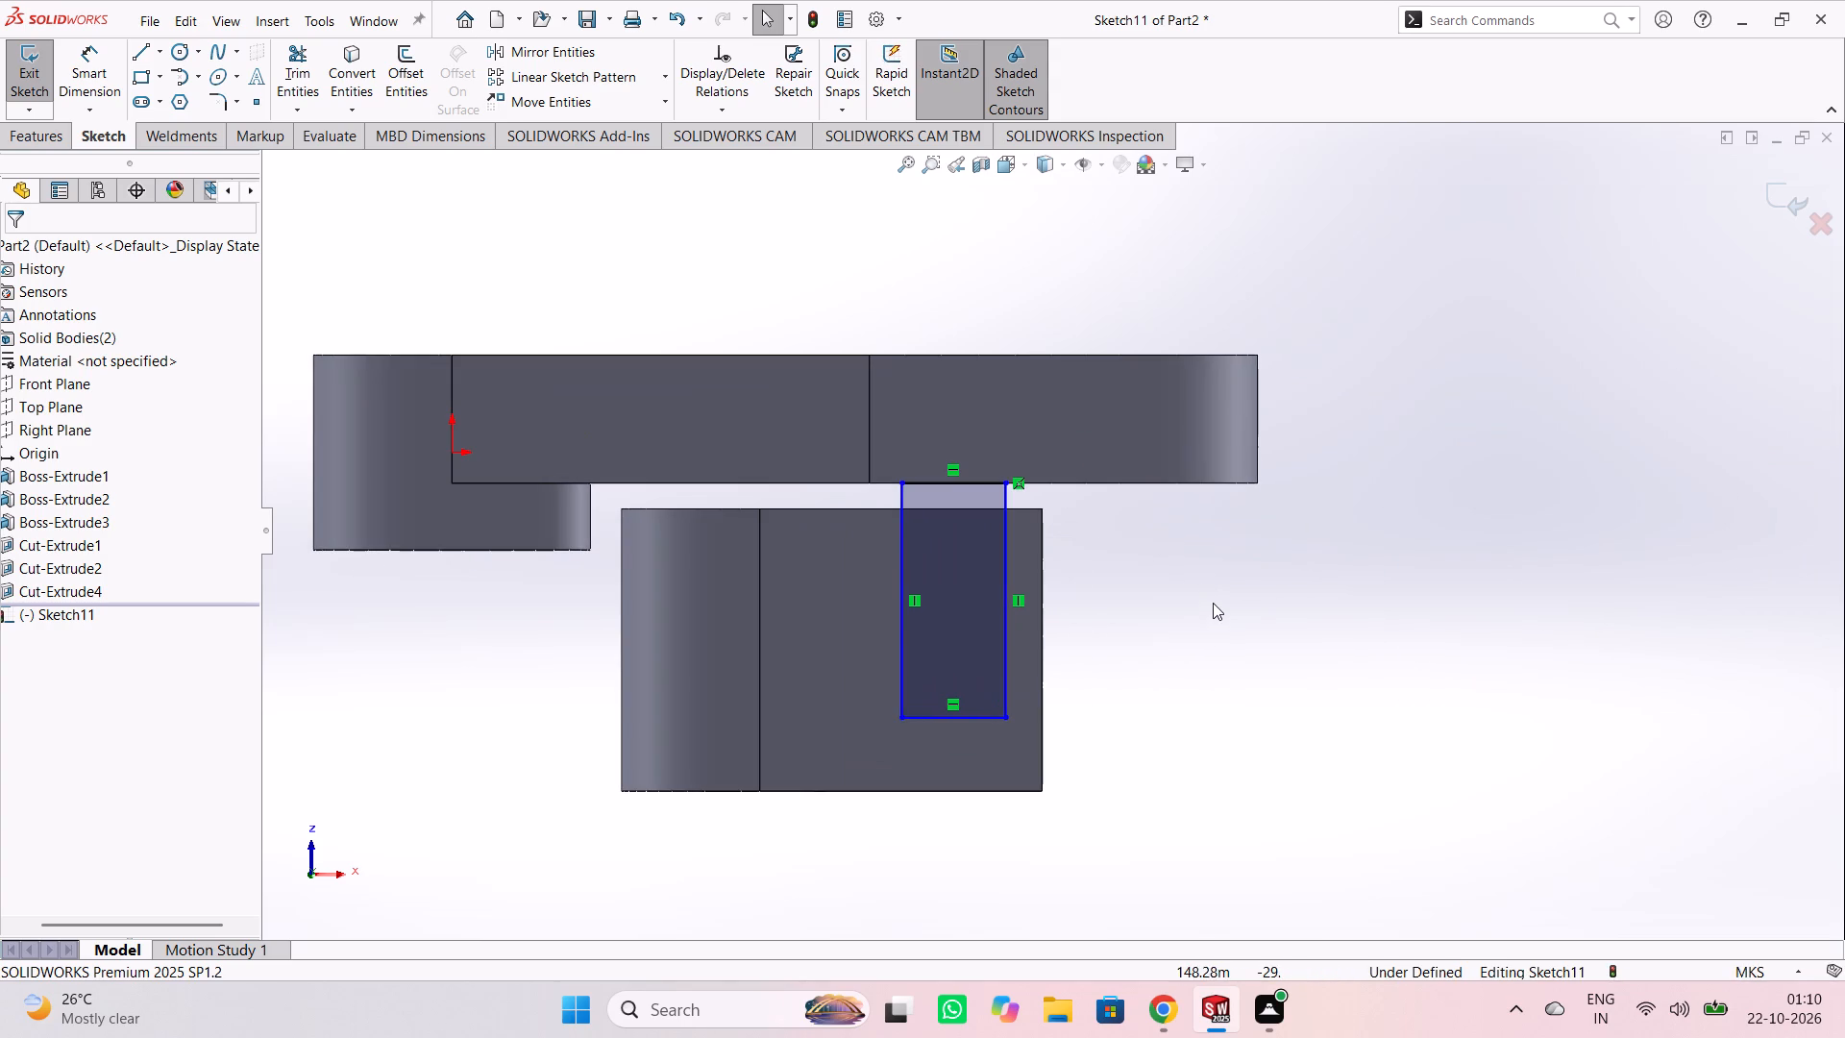
{"action": "left_click", "coordinate": [118, 71]}
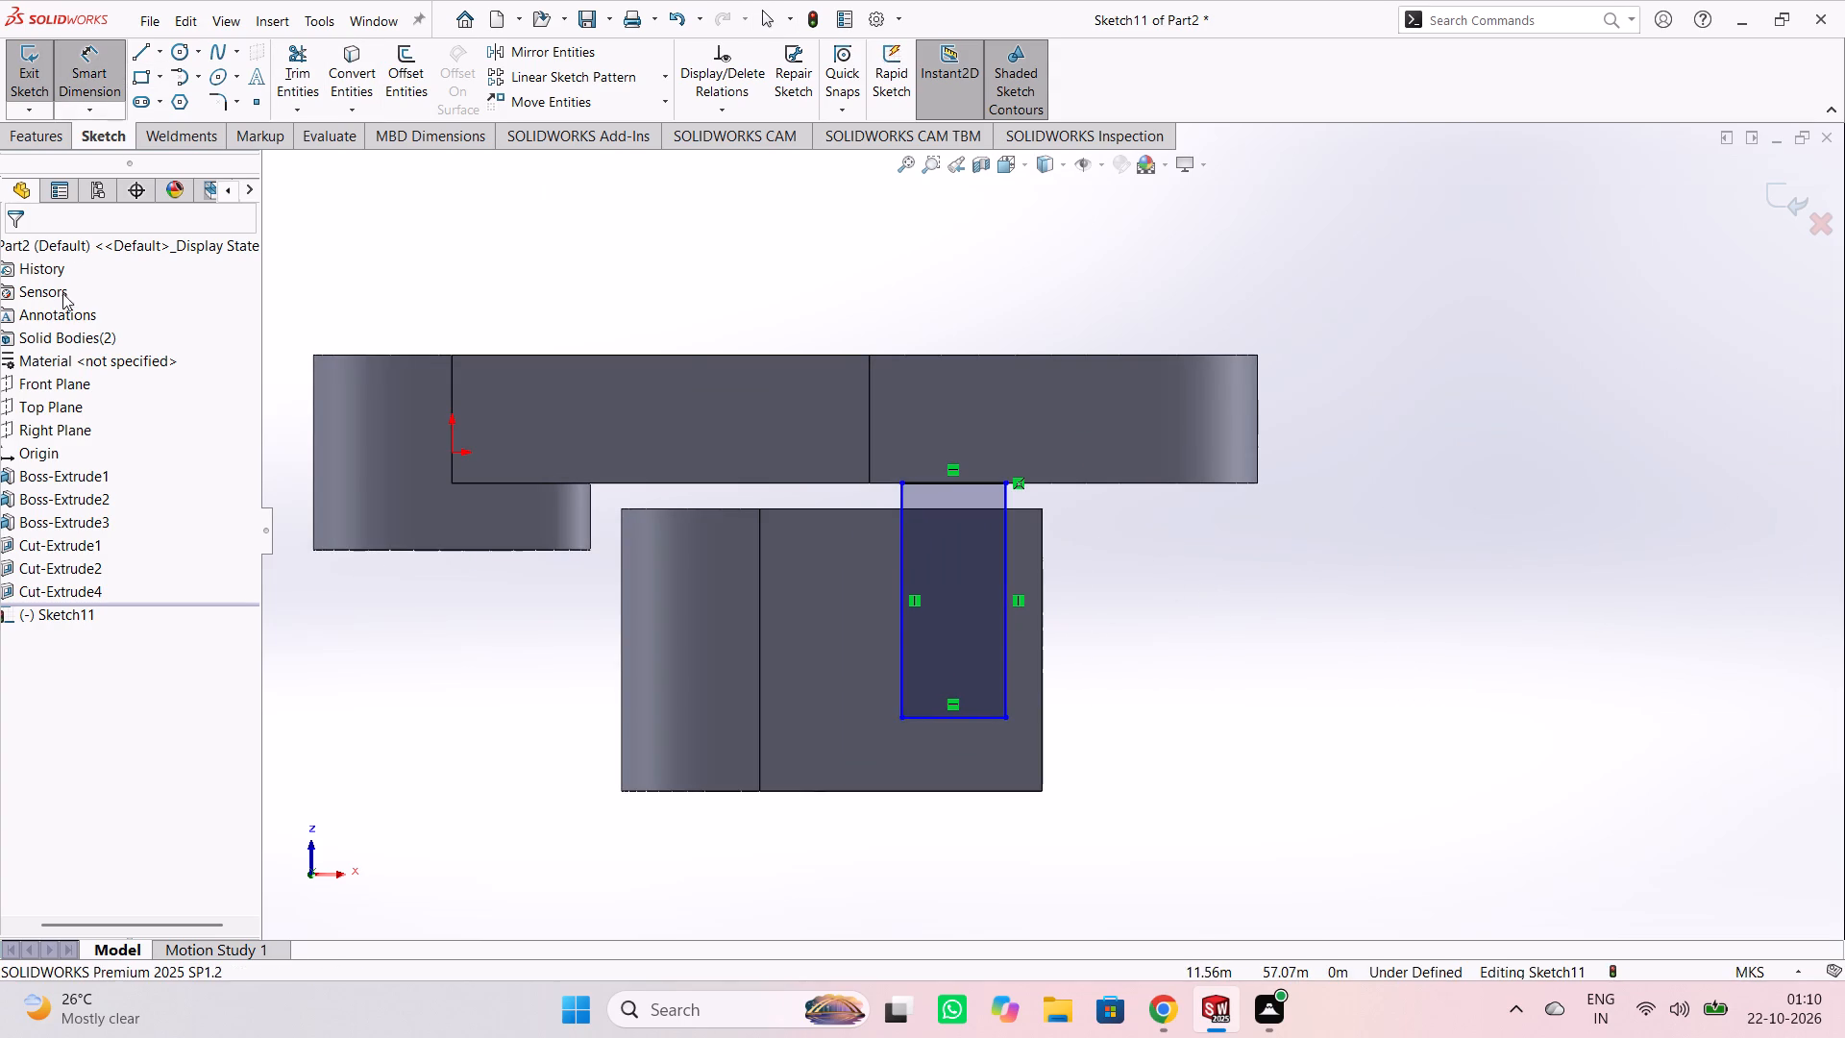
{"action": "left_click", "coordinate": [1006, 640]}
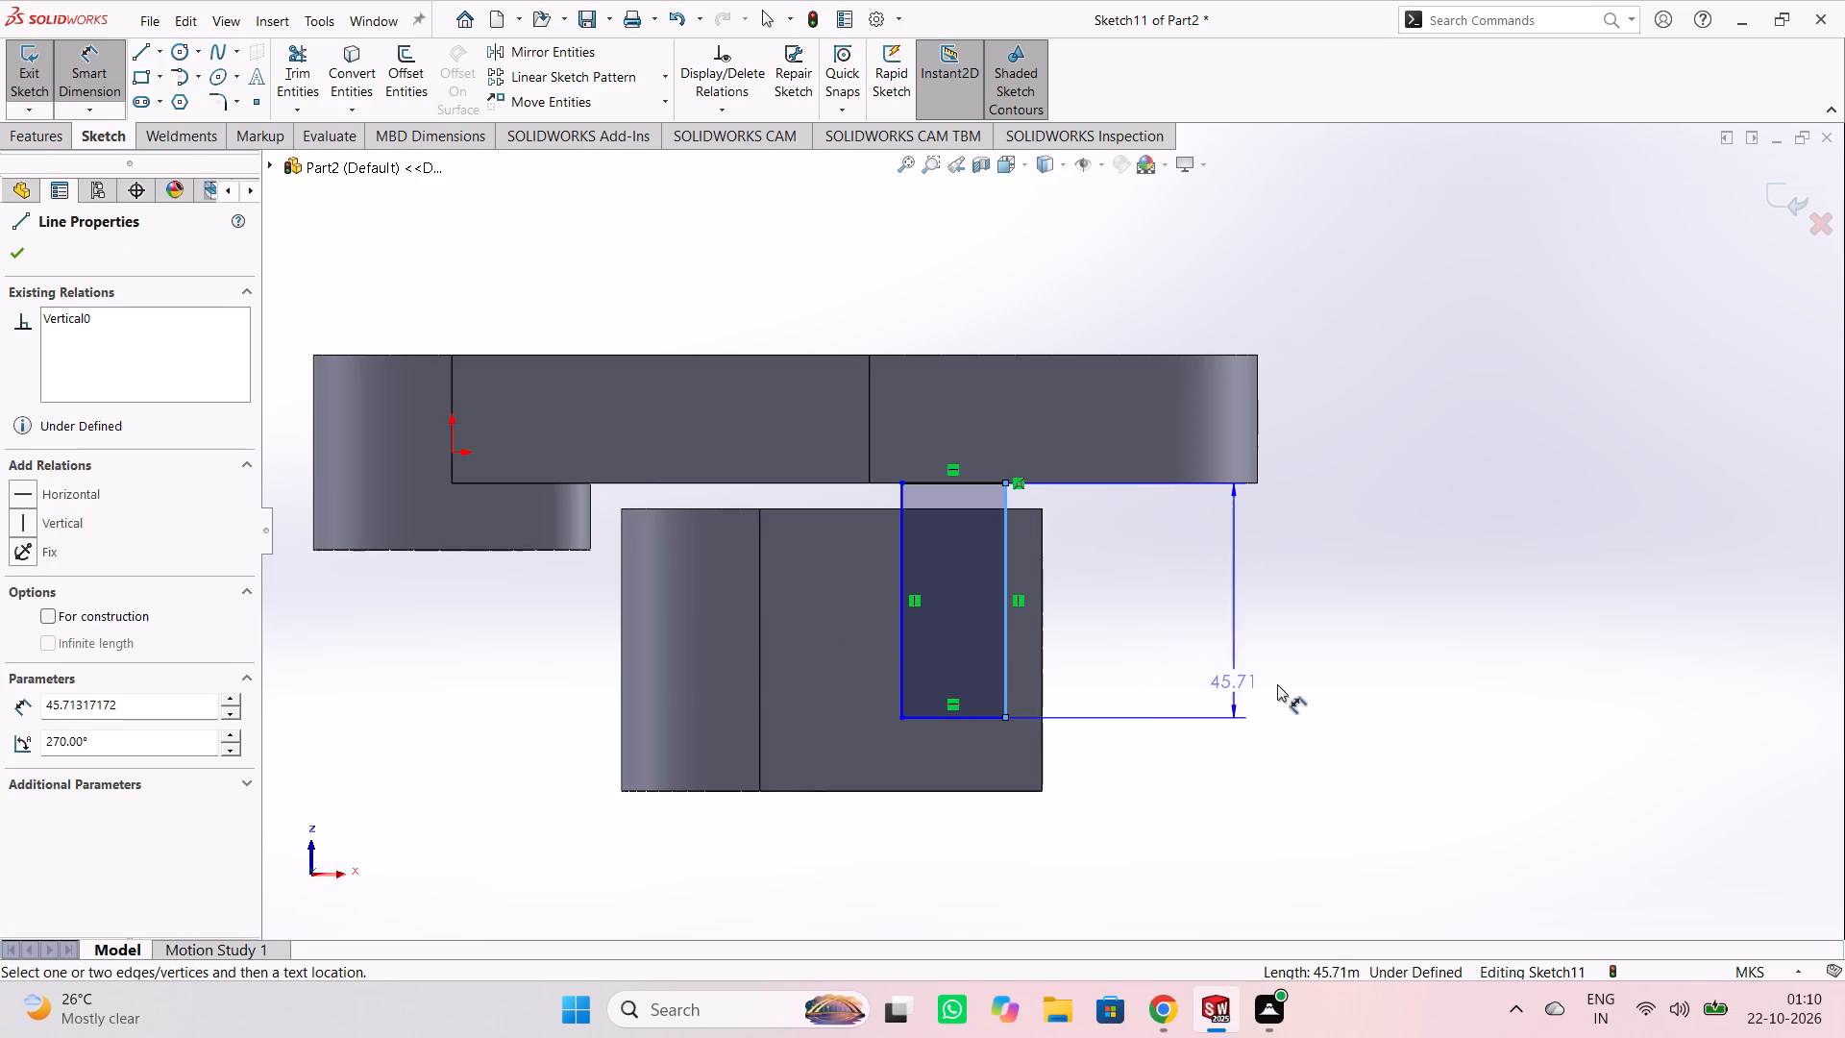
{"action": "left_click", "coordinate": [1218, 584]}
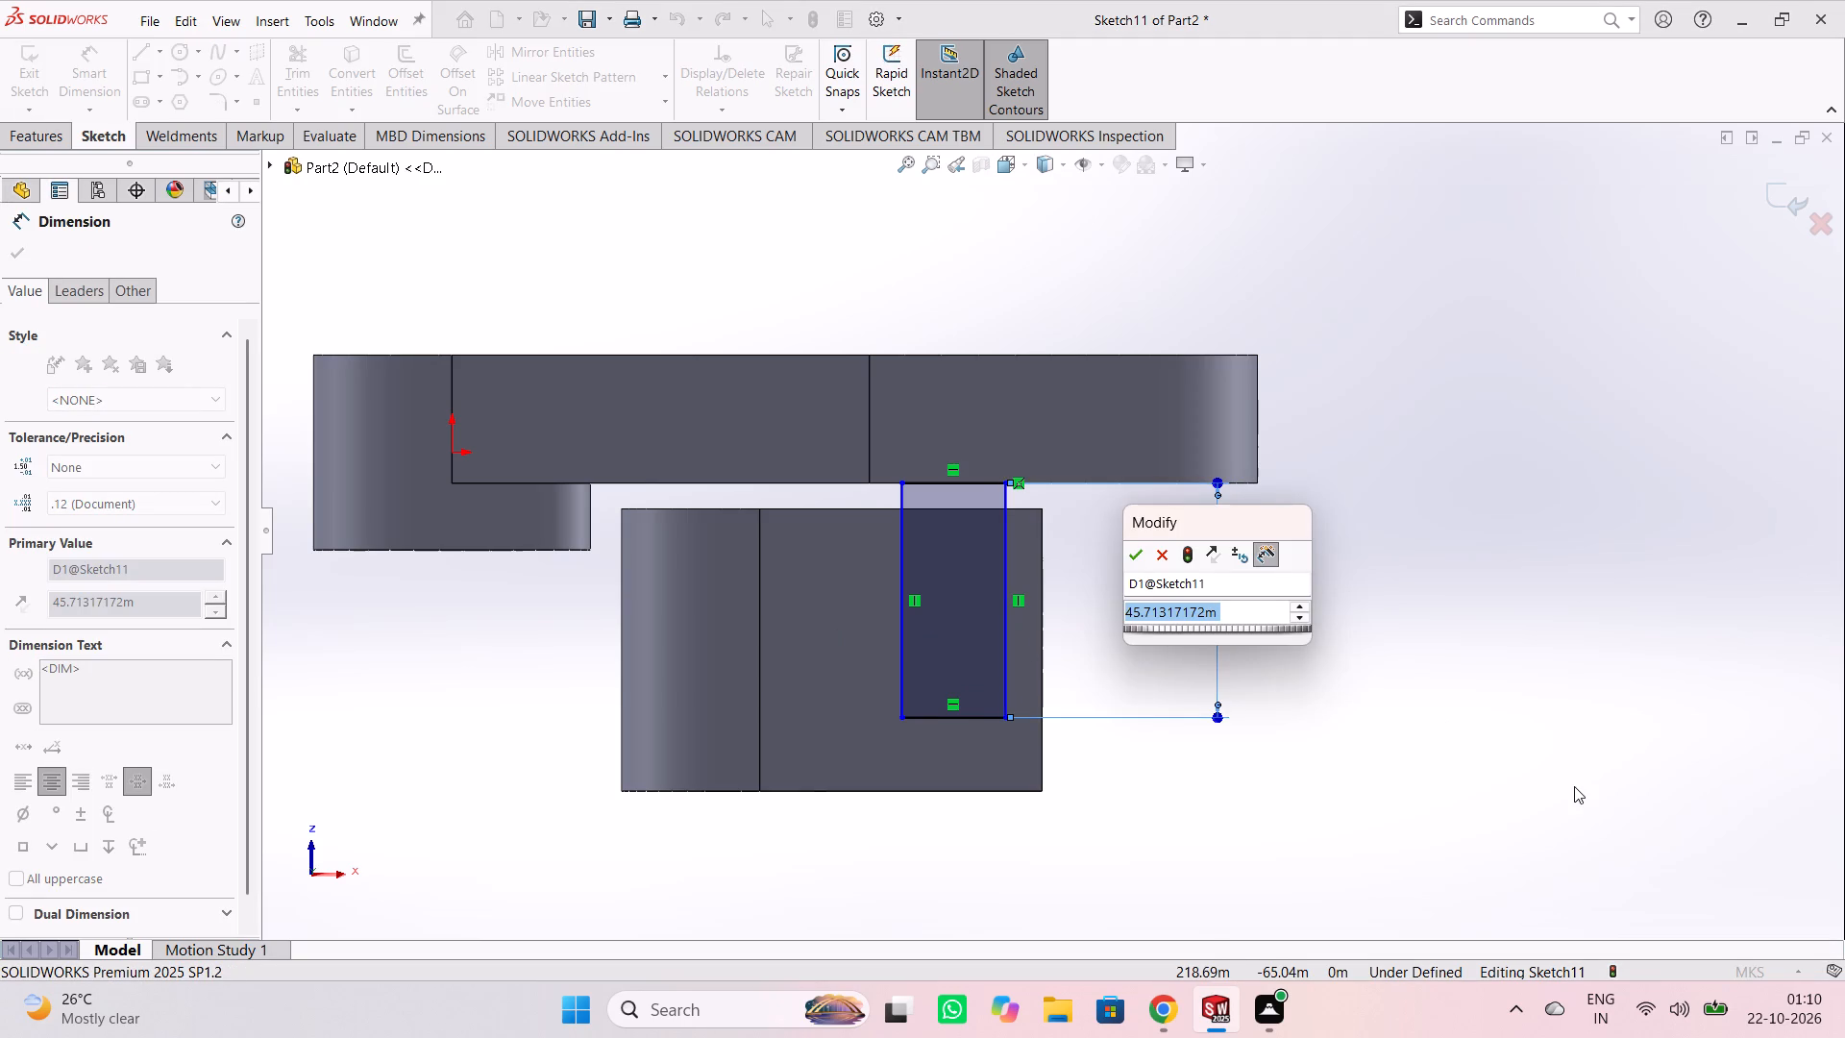
{"action": "type", "text": "38"}
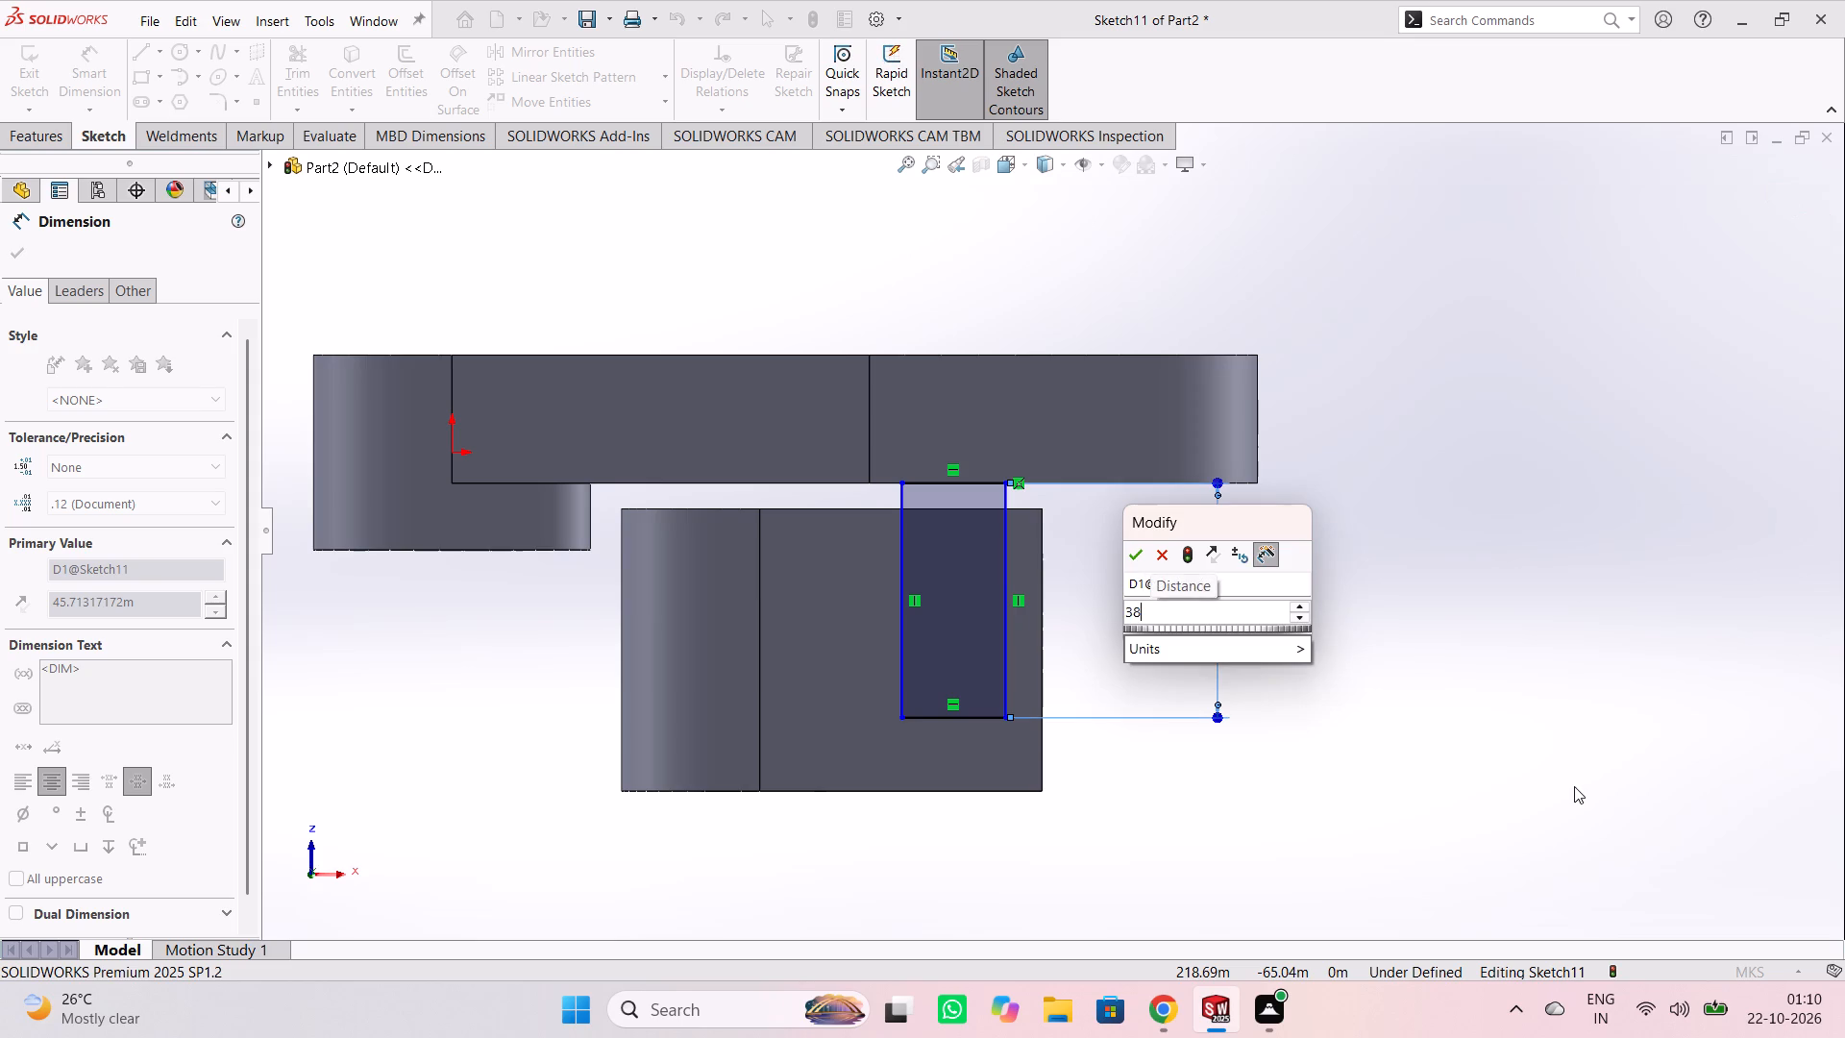
{"action": "key", "text": "Return"}
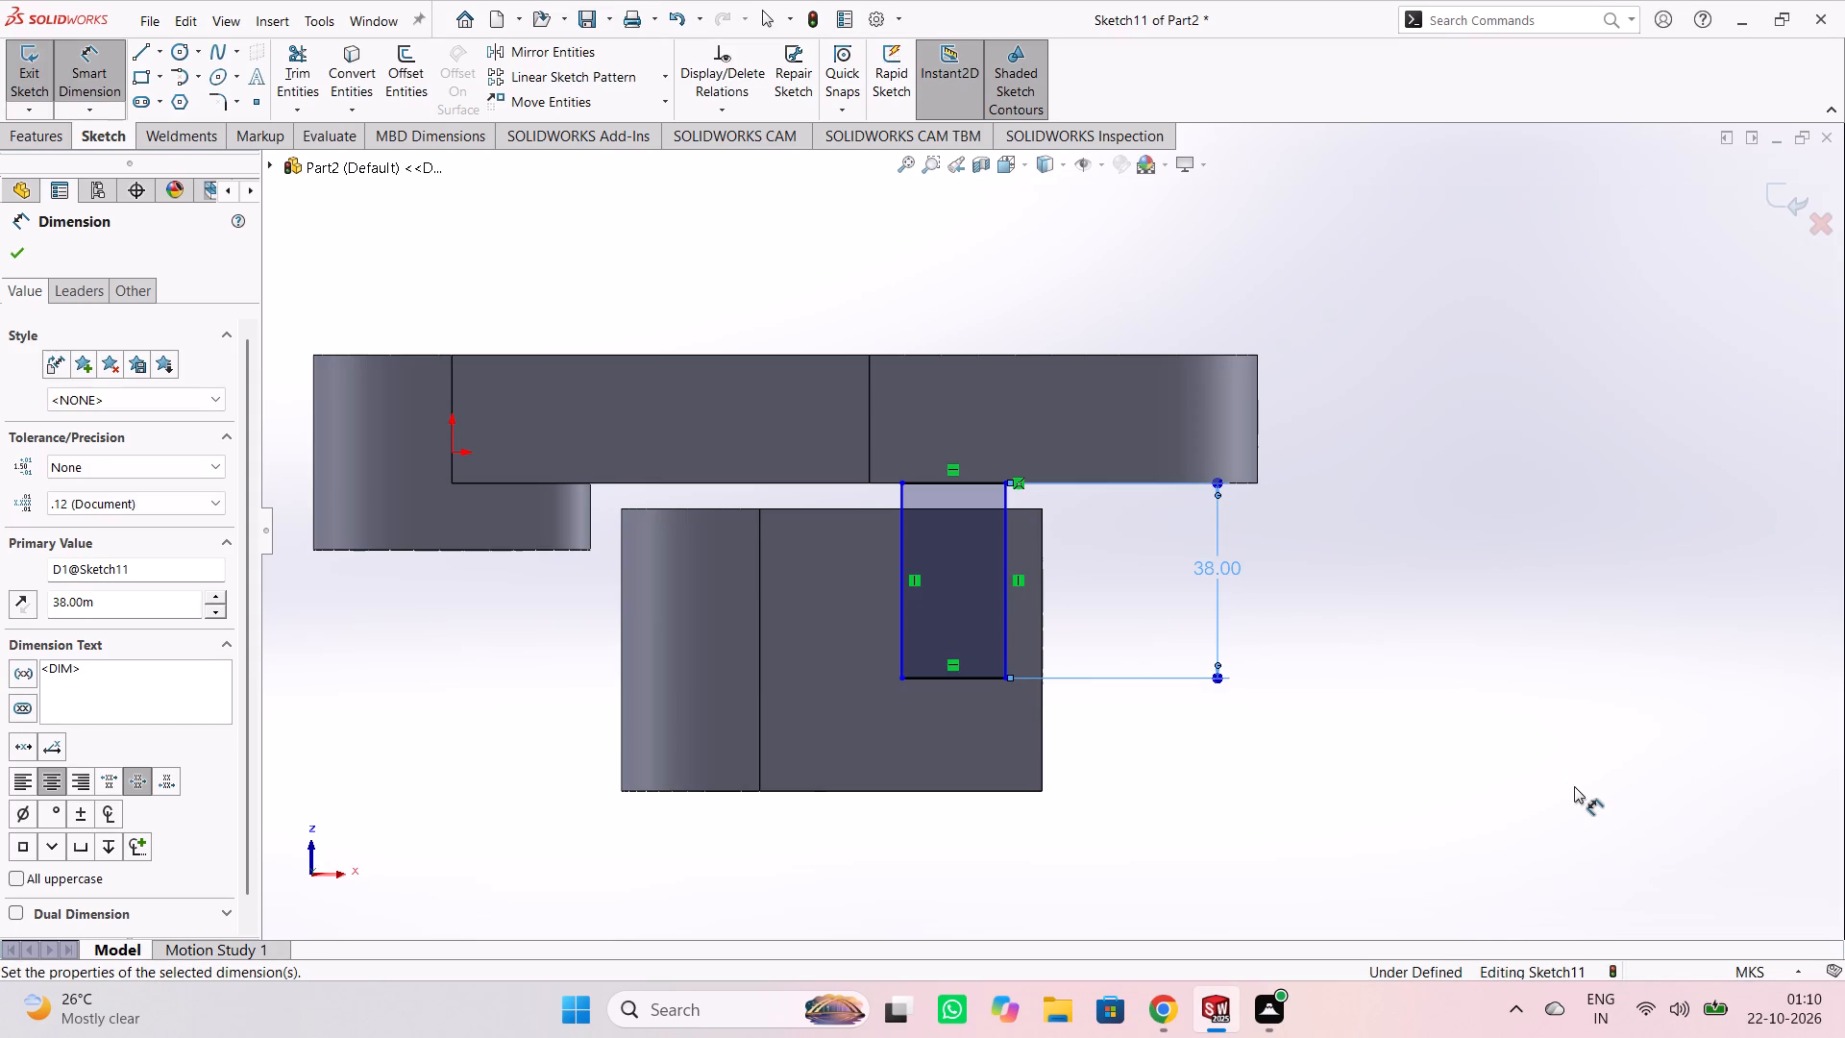
{"action": "left_click", "coordinate": [1574, 786]}
Dimension the rectangle's short side, farthest from the plate, to 20 m.
{"action": "left_click", "coordinate": [980, 680]}
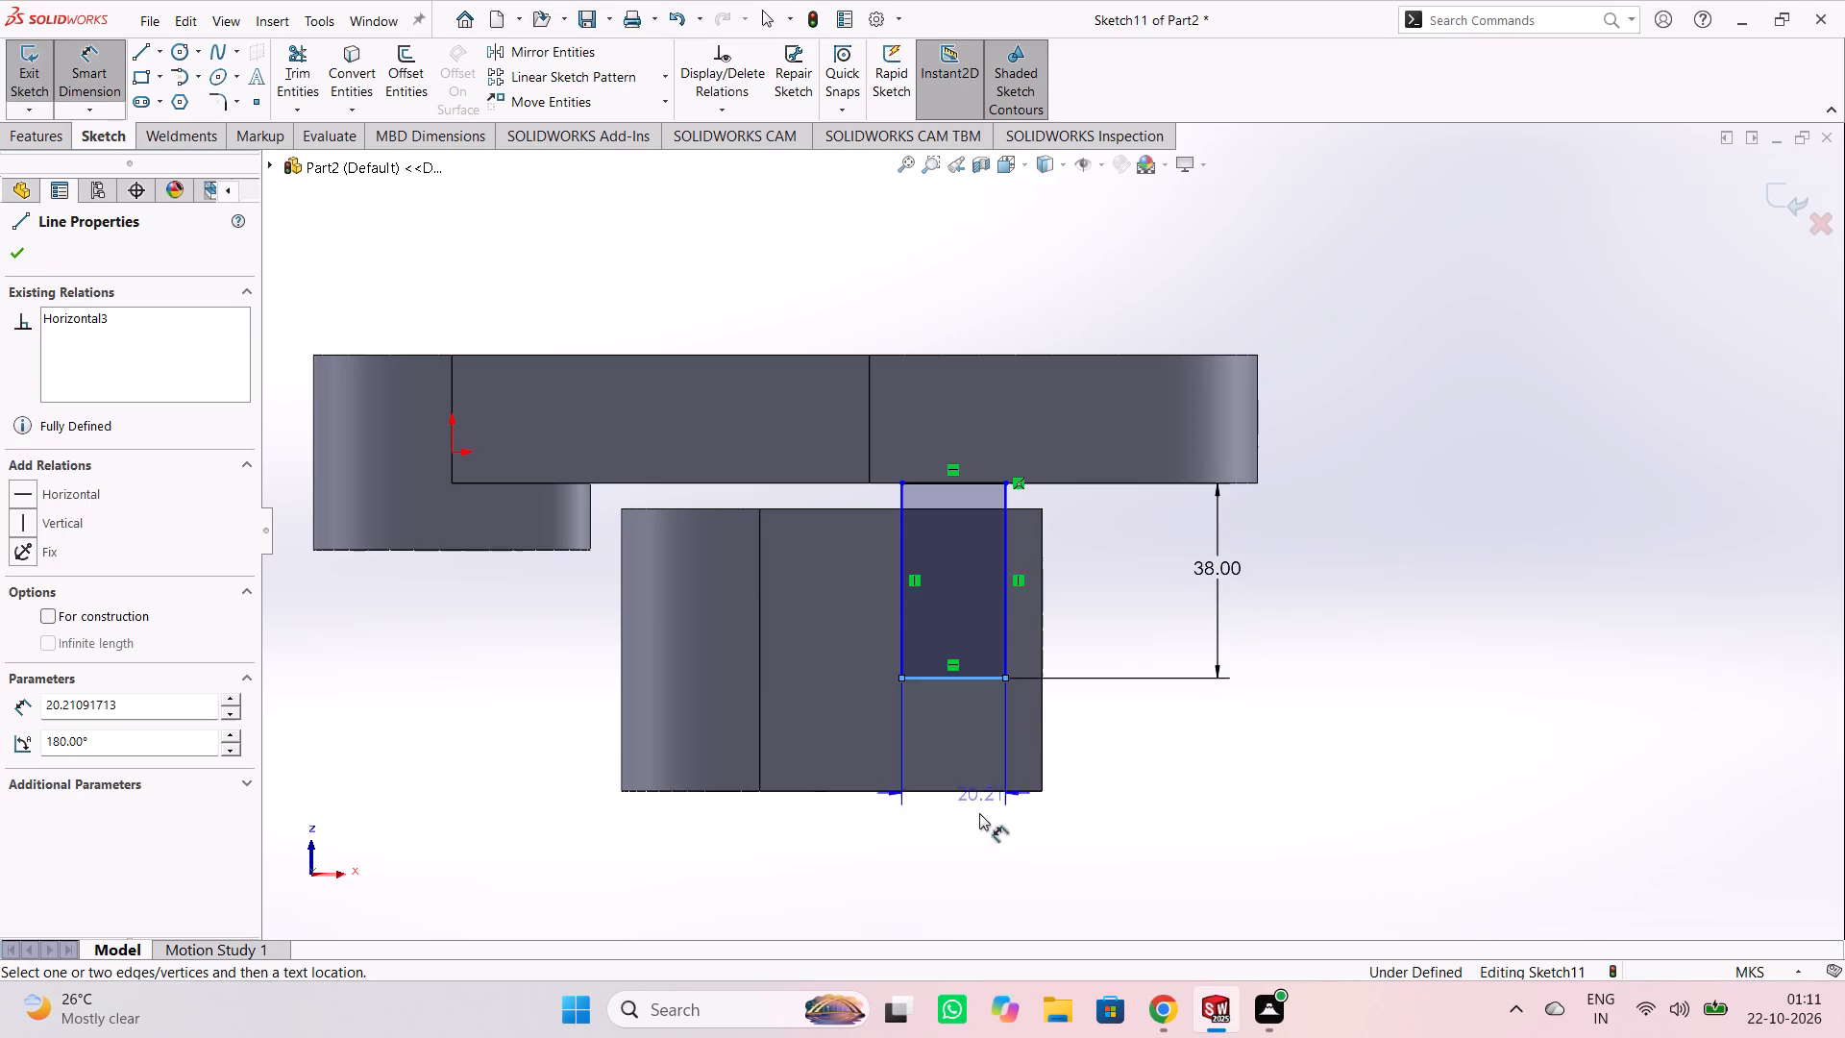
{"action": "left_click", "coordinate": [946, 901]}
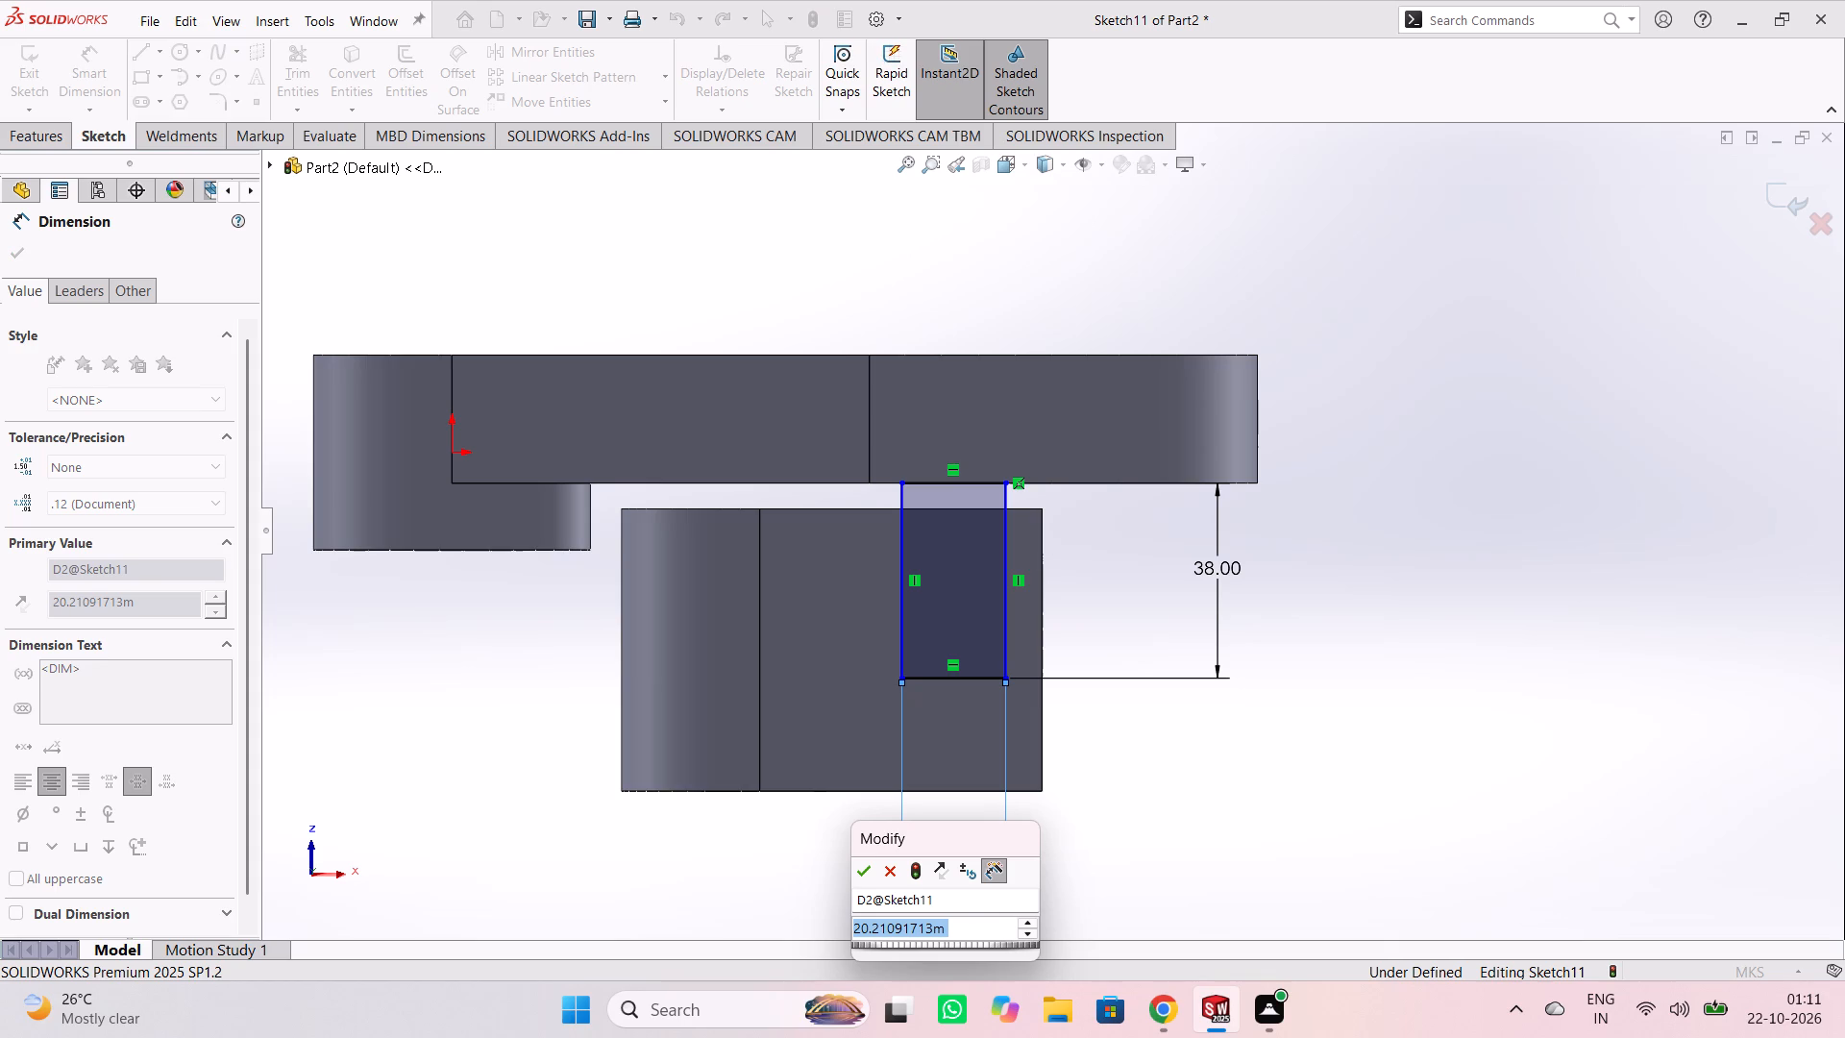
{"action": "type", "text": "20"}
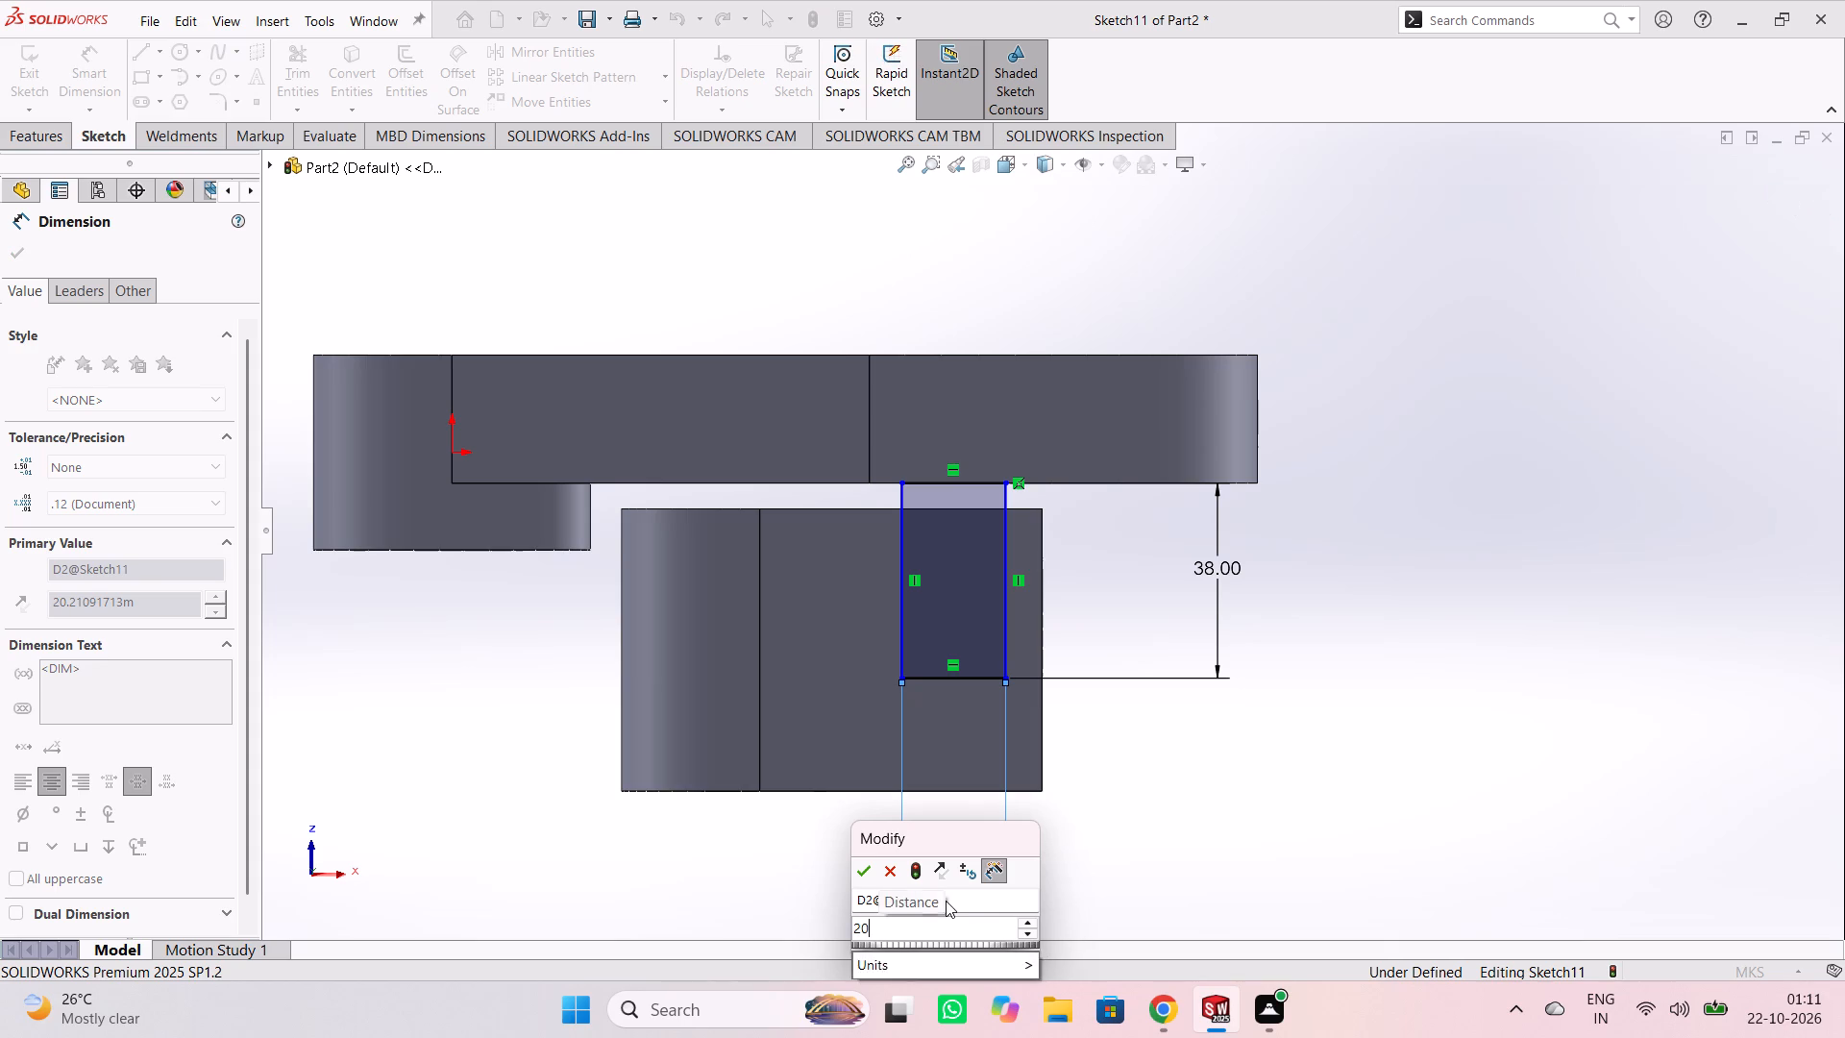
{"action": "key", "text": "Return"}
{"action": "left_click", "coordinate": [1077, 813]}
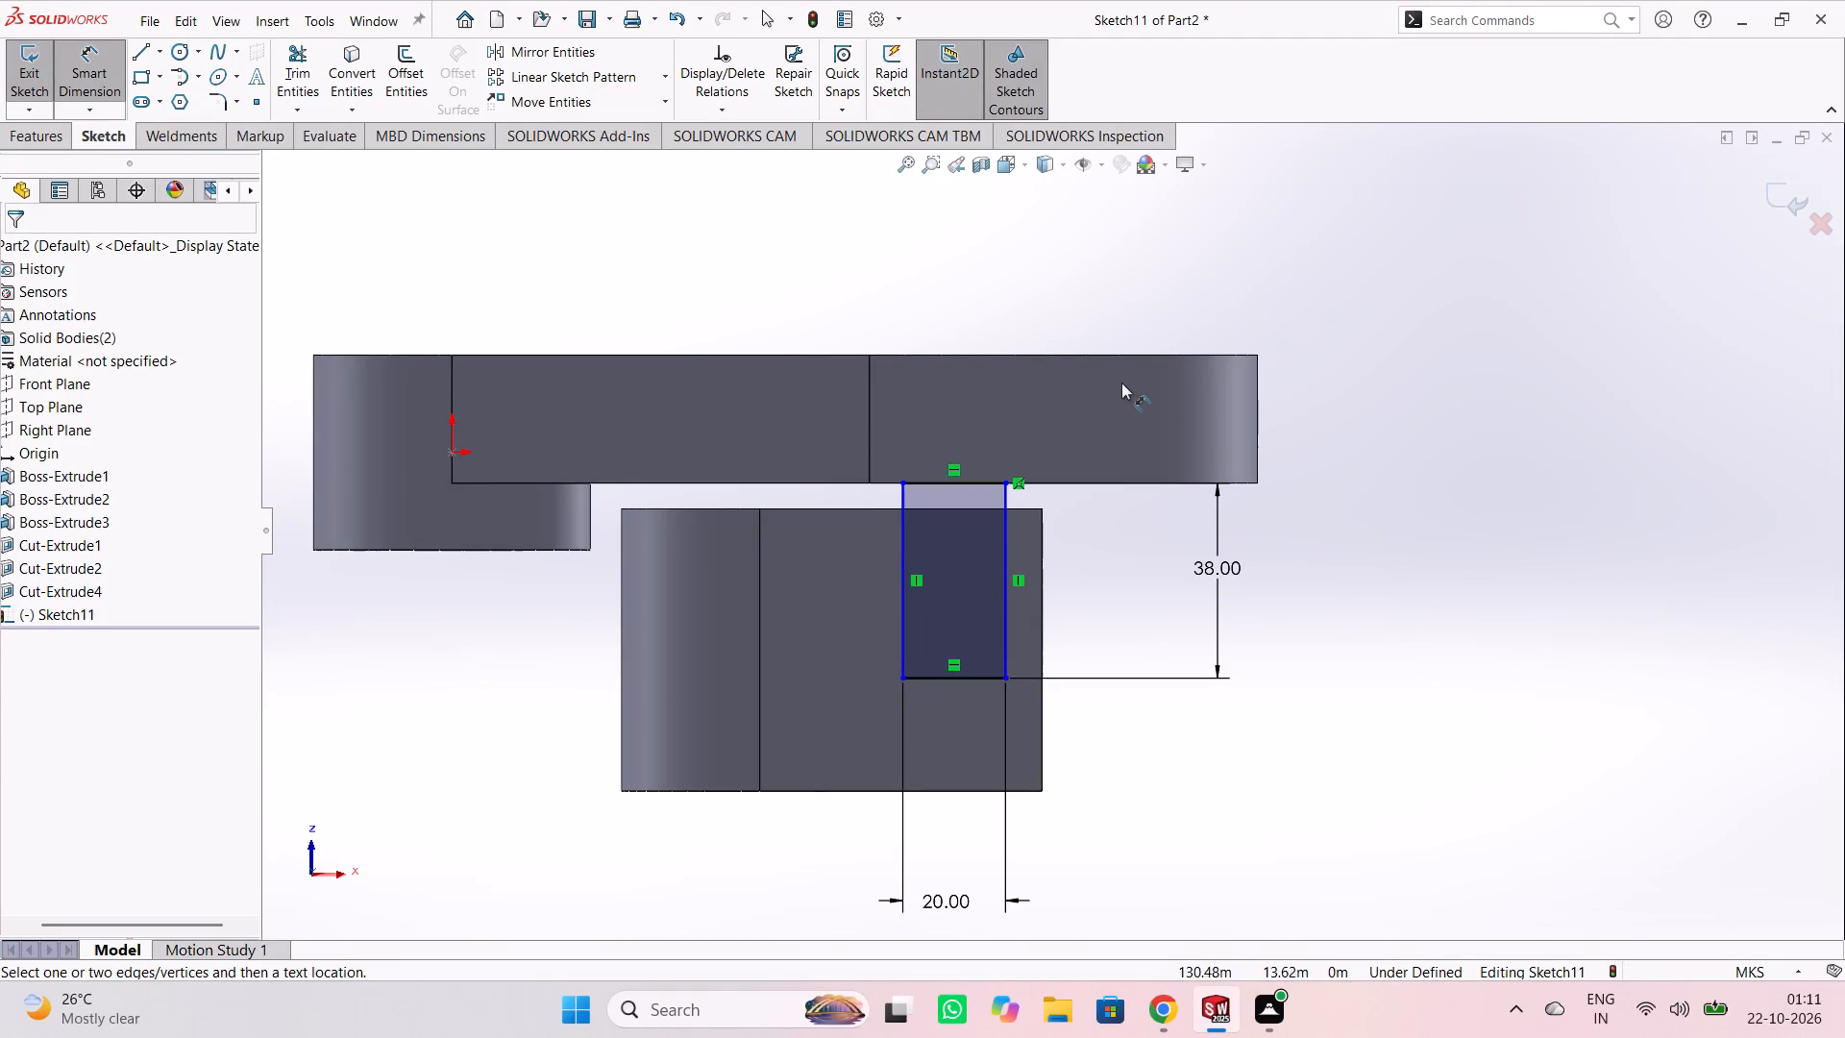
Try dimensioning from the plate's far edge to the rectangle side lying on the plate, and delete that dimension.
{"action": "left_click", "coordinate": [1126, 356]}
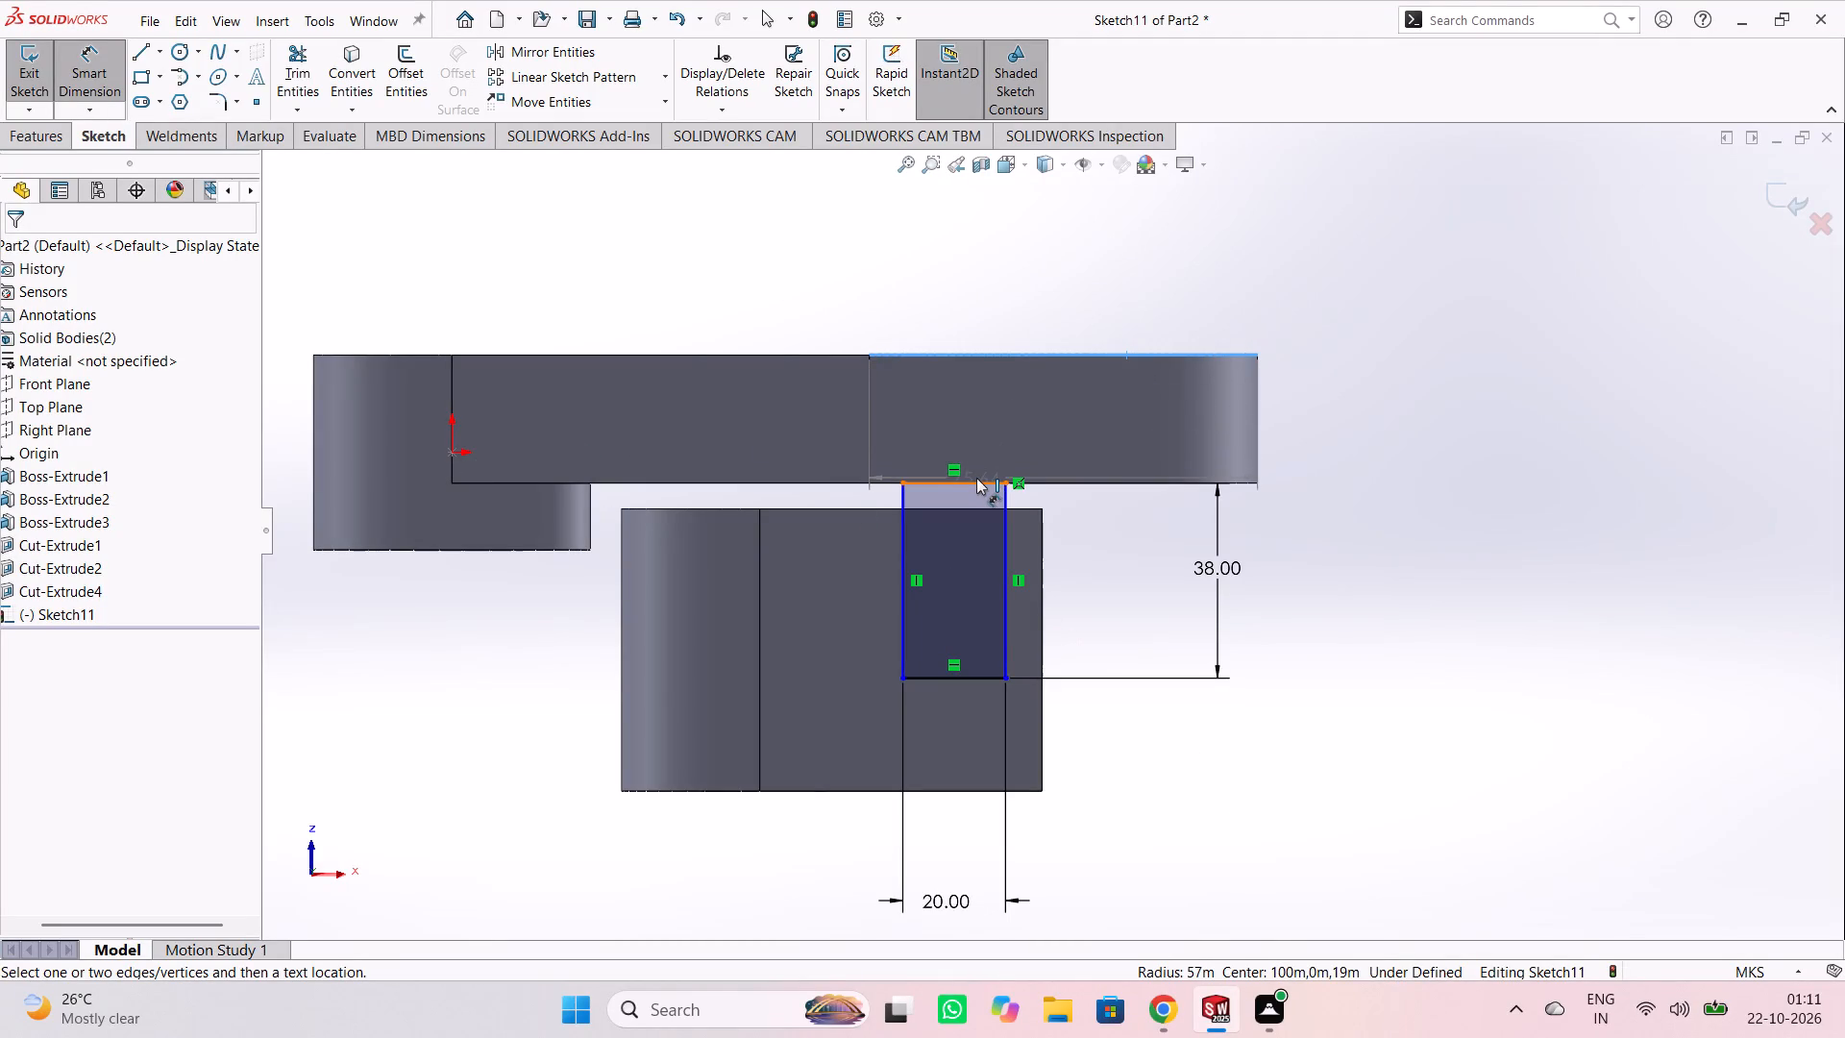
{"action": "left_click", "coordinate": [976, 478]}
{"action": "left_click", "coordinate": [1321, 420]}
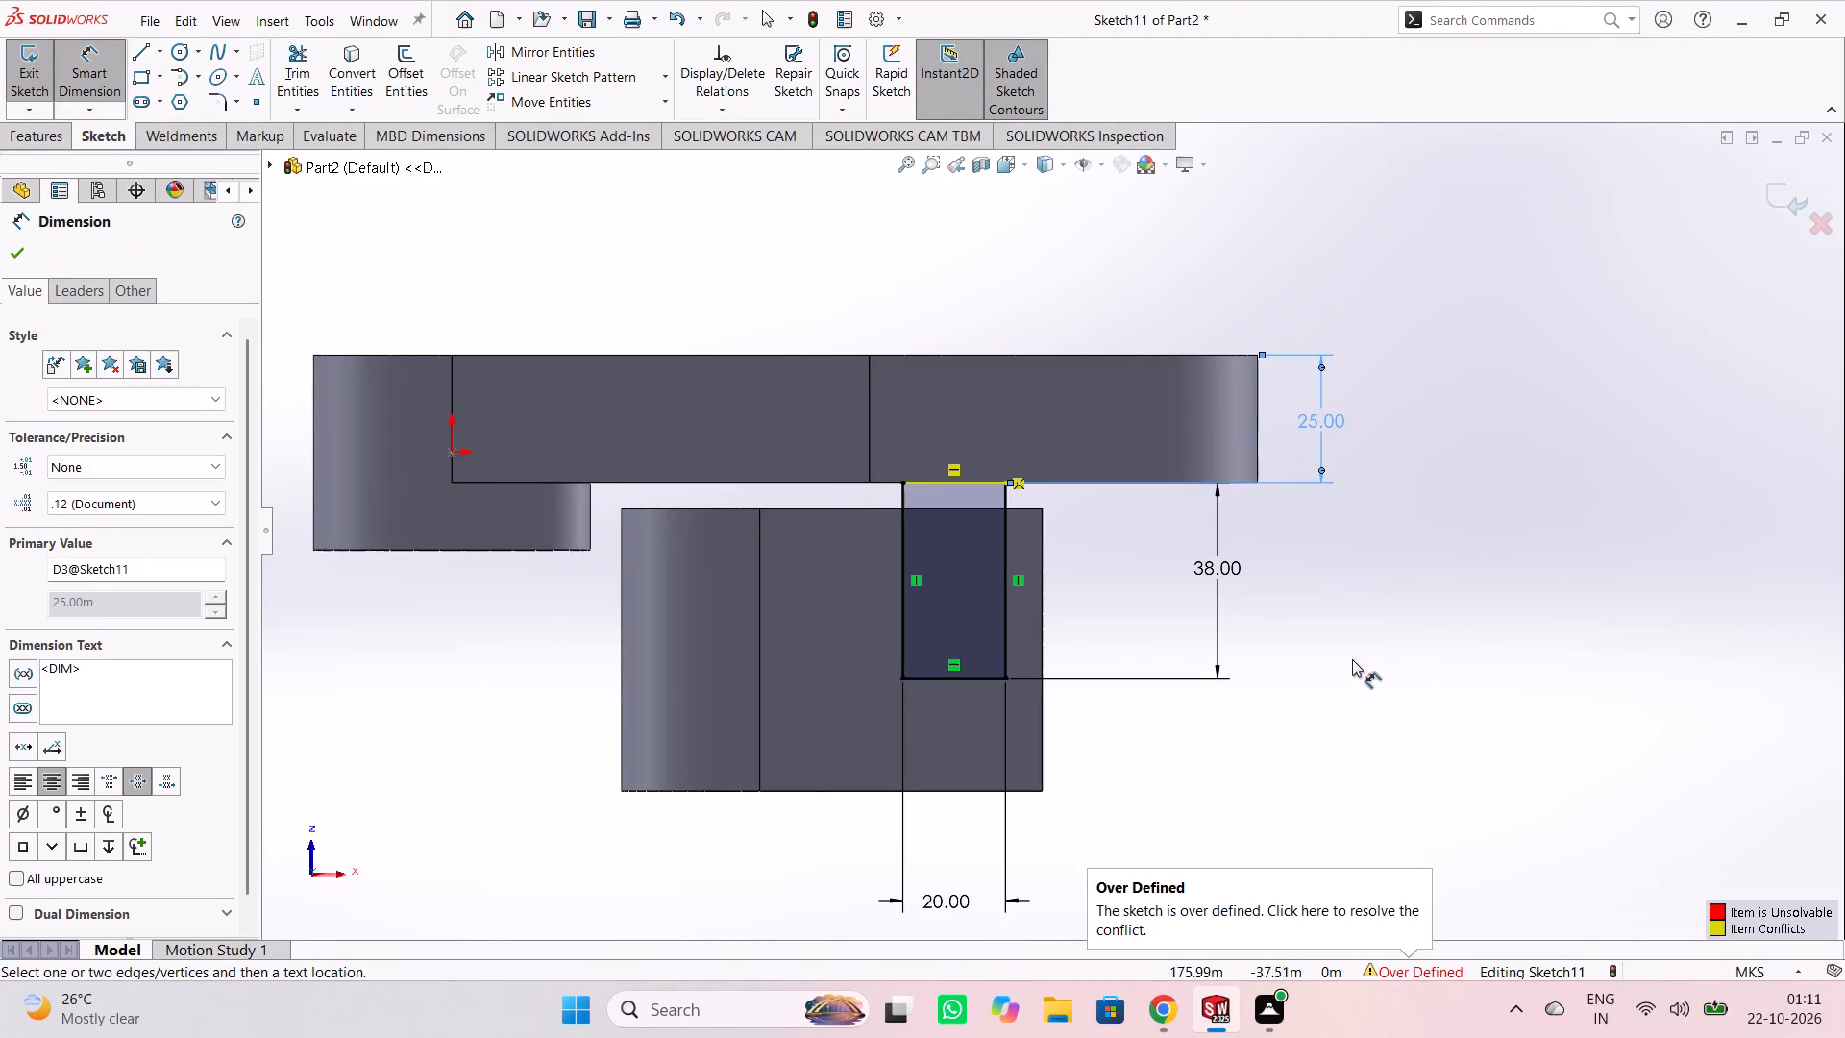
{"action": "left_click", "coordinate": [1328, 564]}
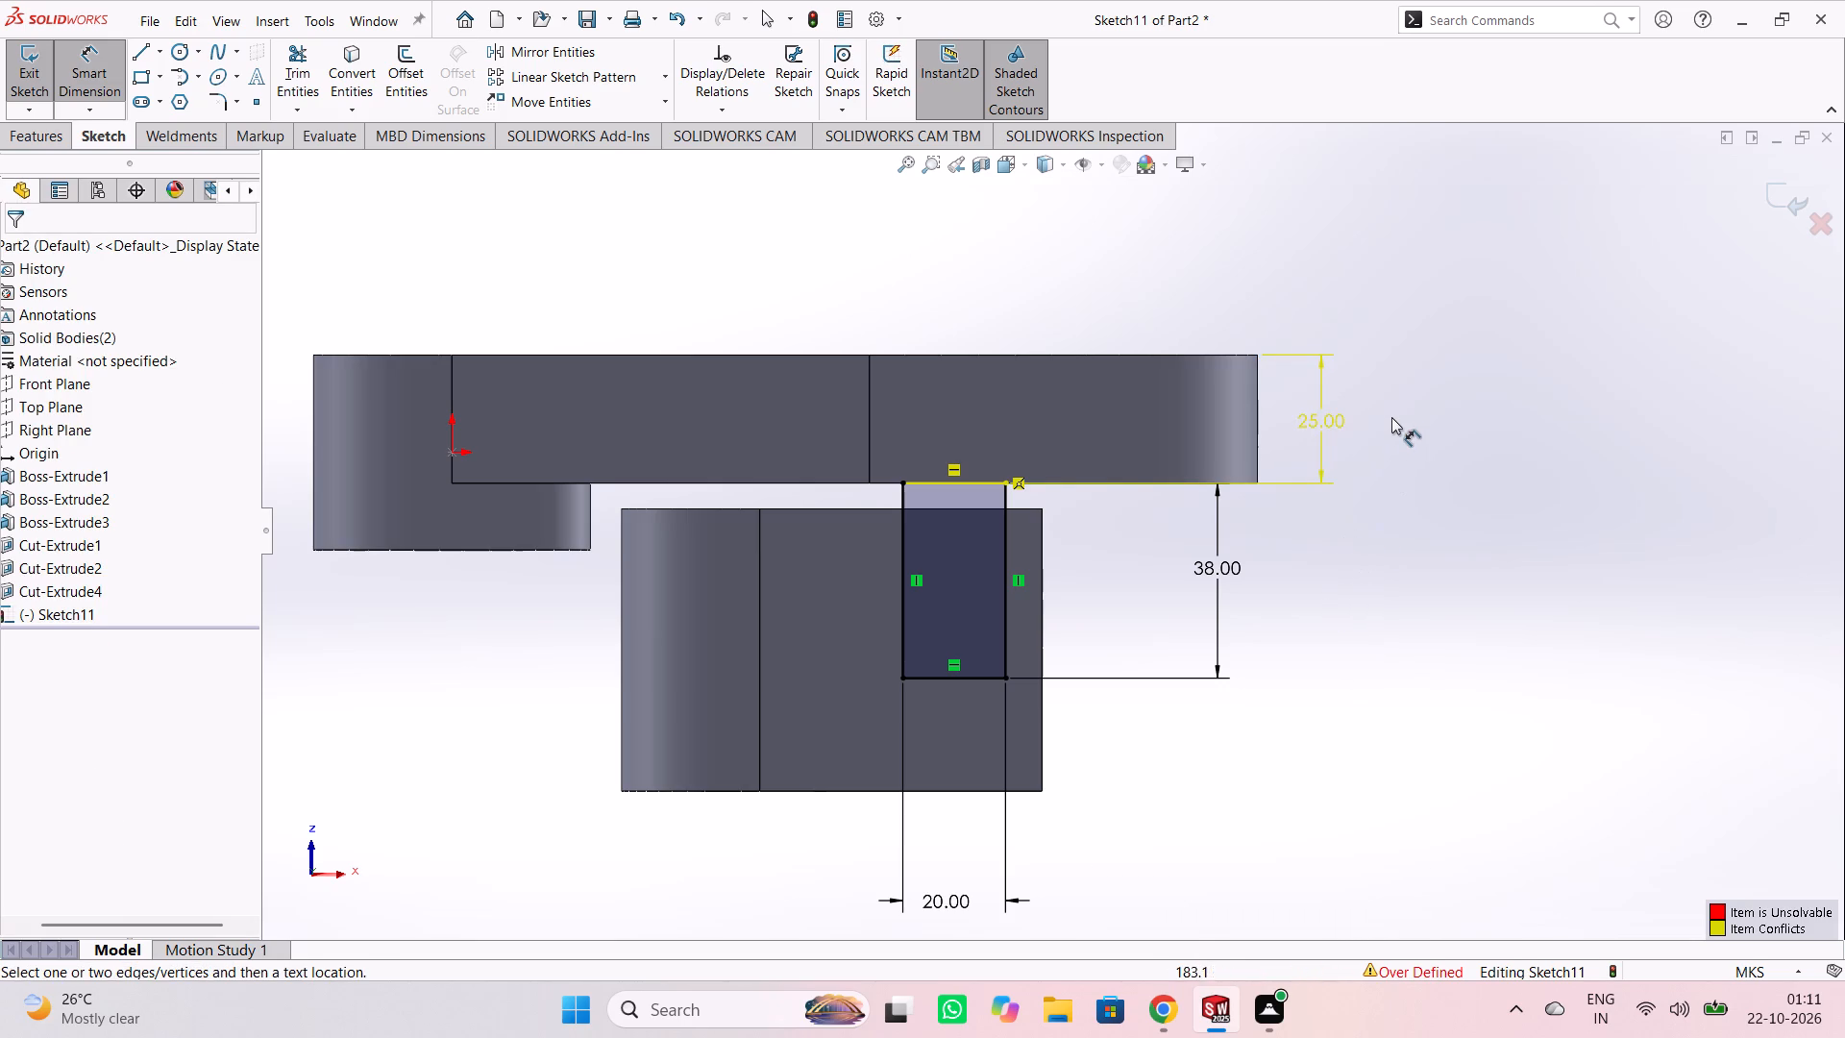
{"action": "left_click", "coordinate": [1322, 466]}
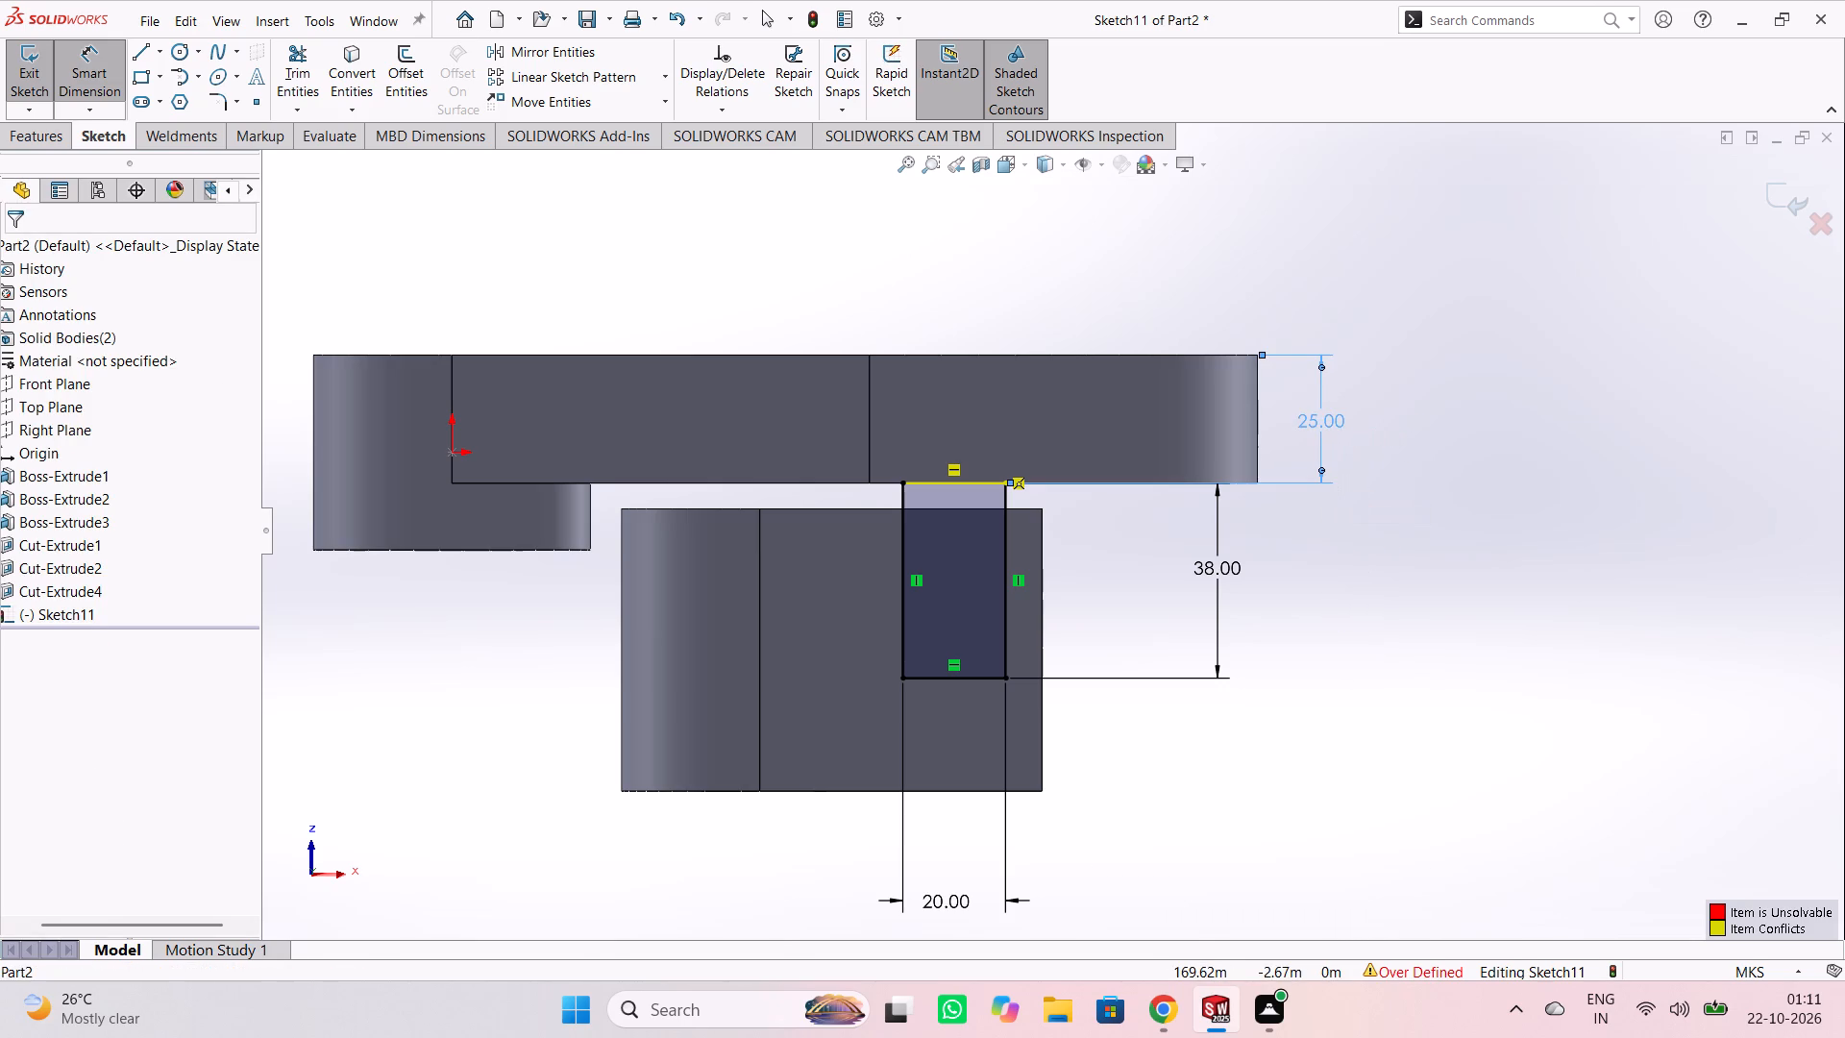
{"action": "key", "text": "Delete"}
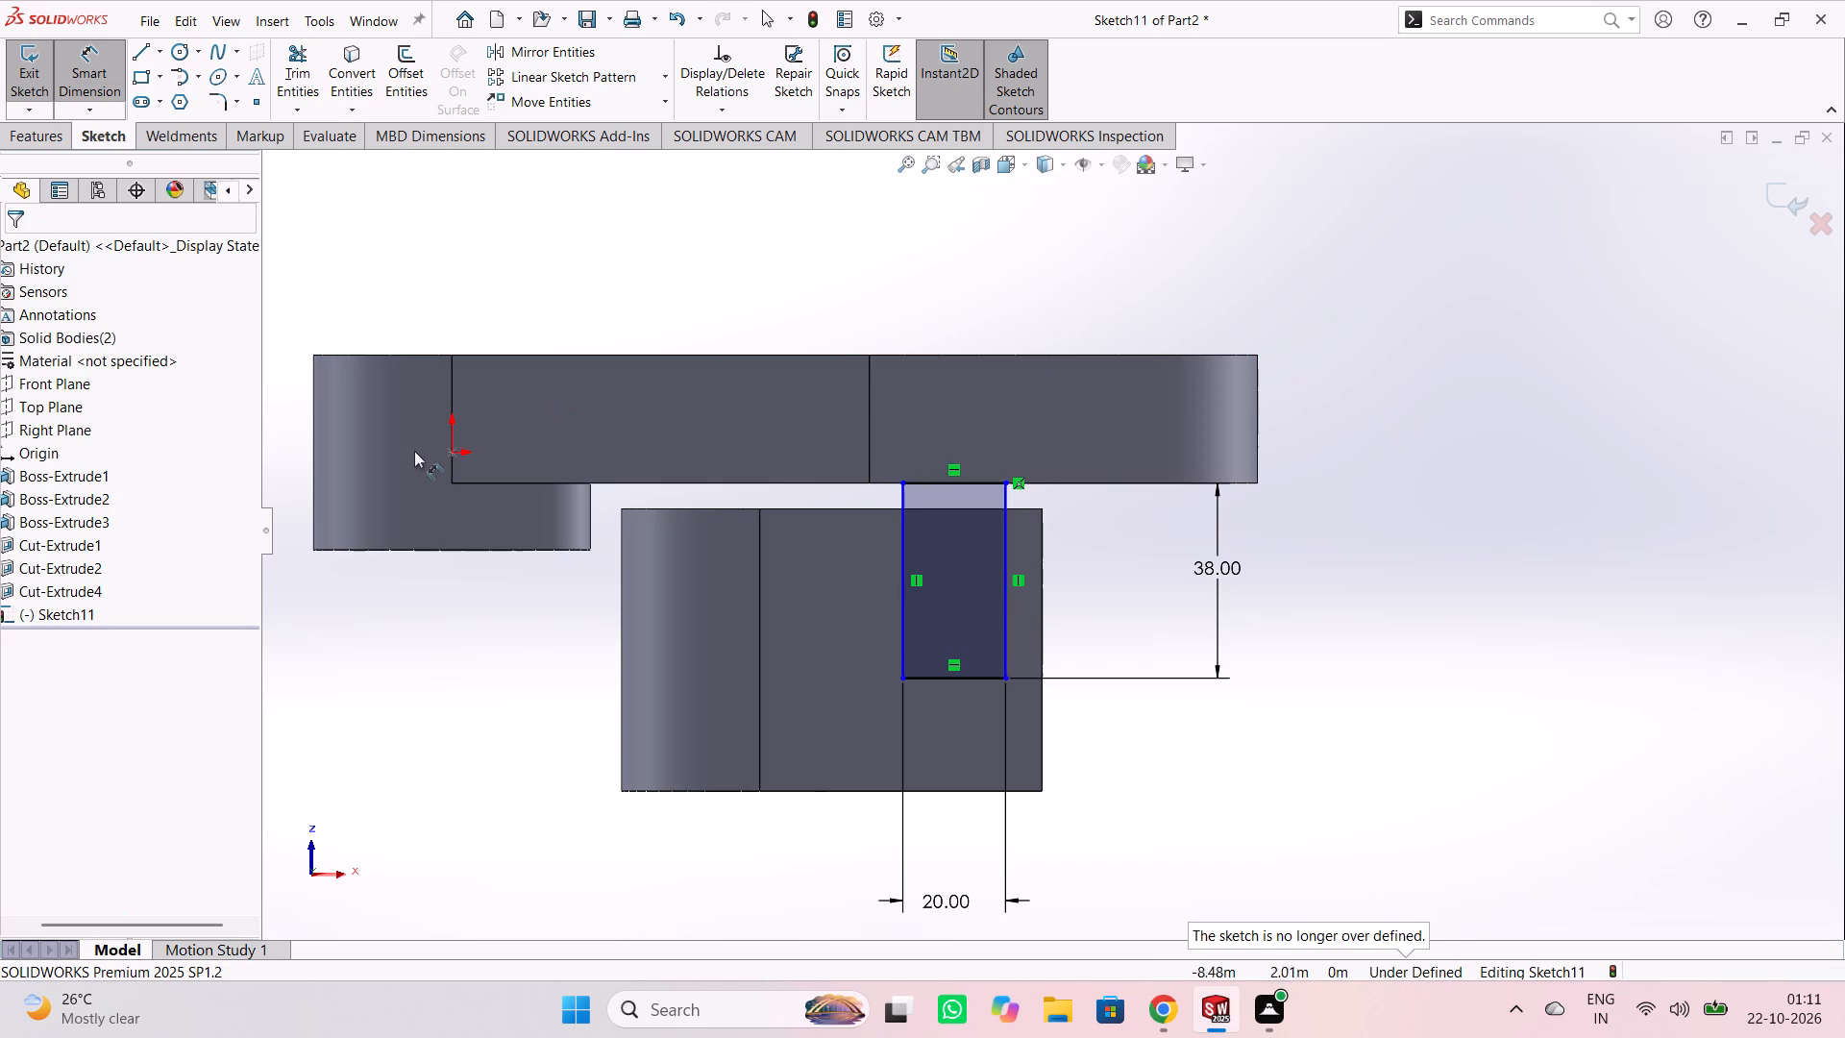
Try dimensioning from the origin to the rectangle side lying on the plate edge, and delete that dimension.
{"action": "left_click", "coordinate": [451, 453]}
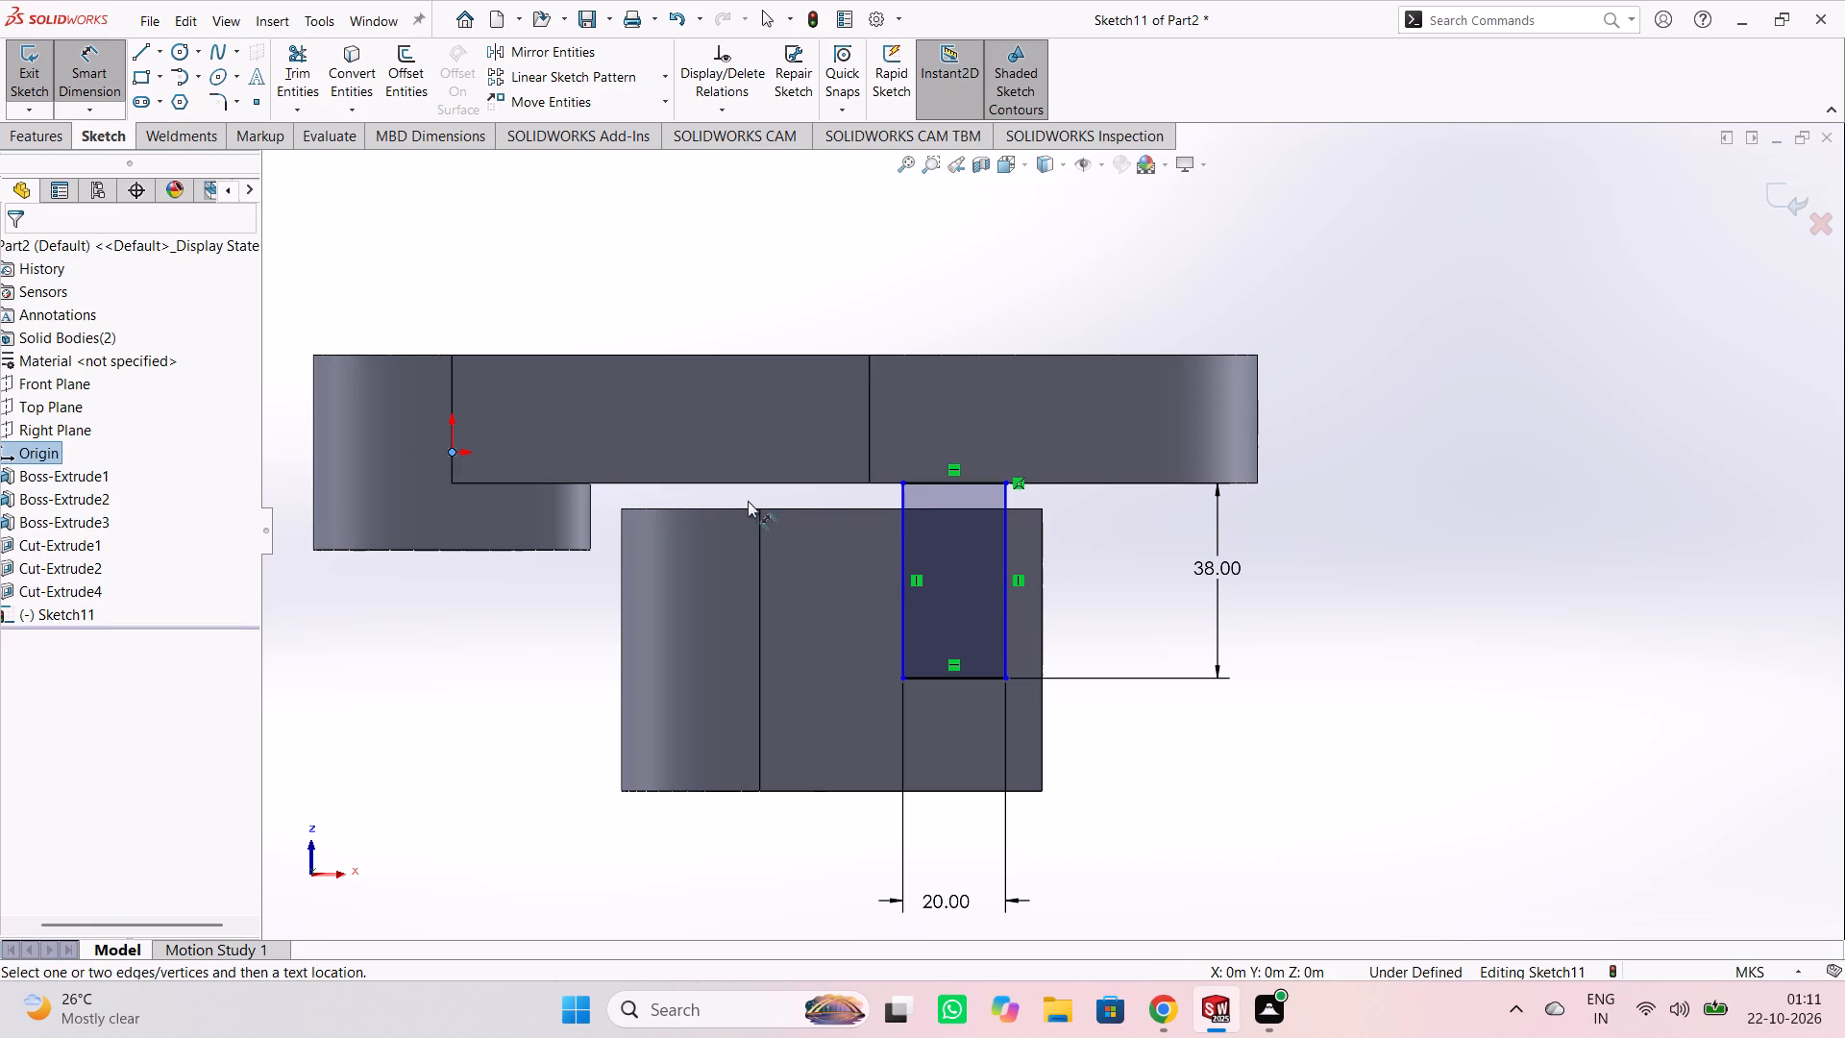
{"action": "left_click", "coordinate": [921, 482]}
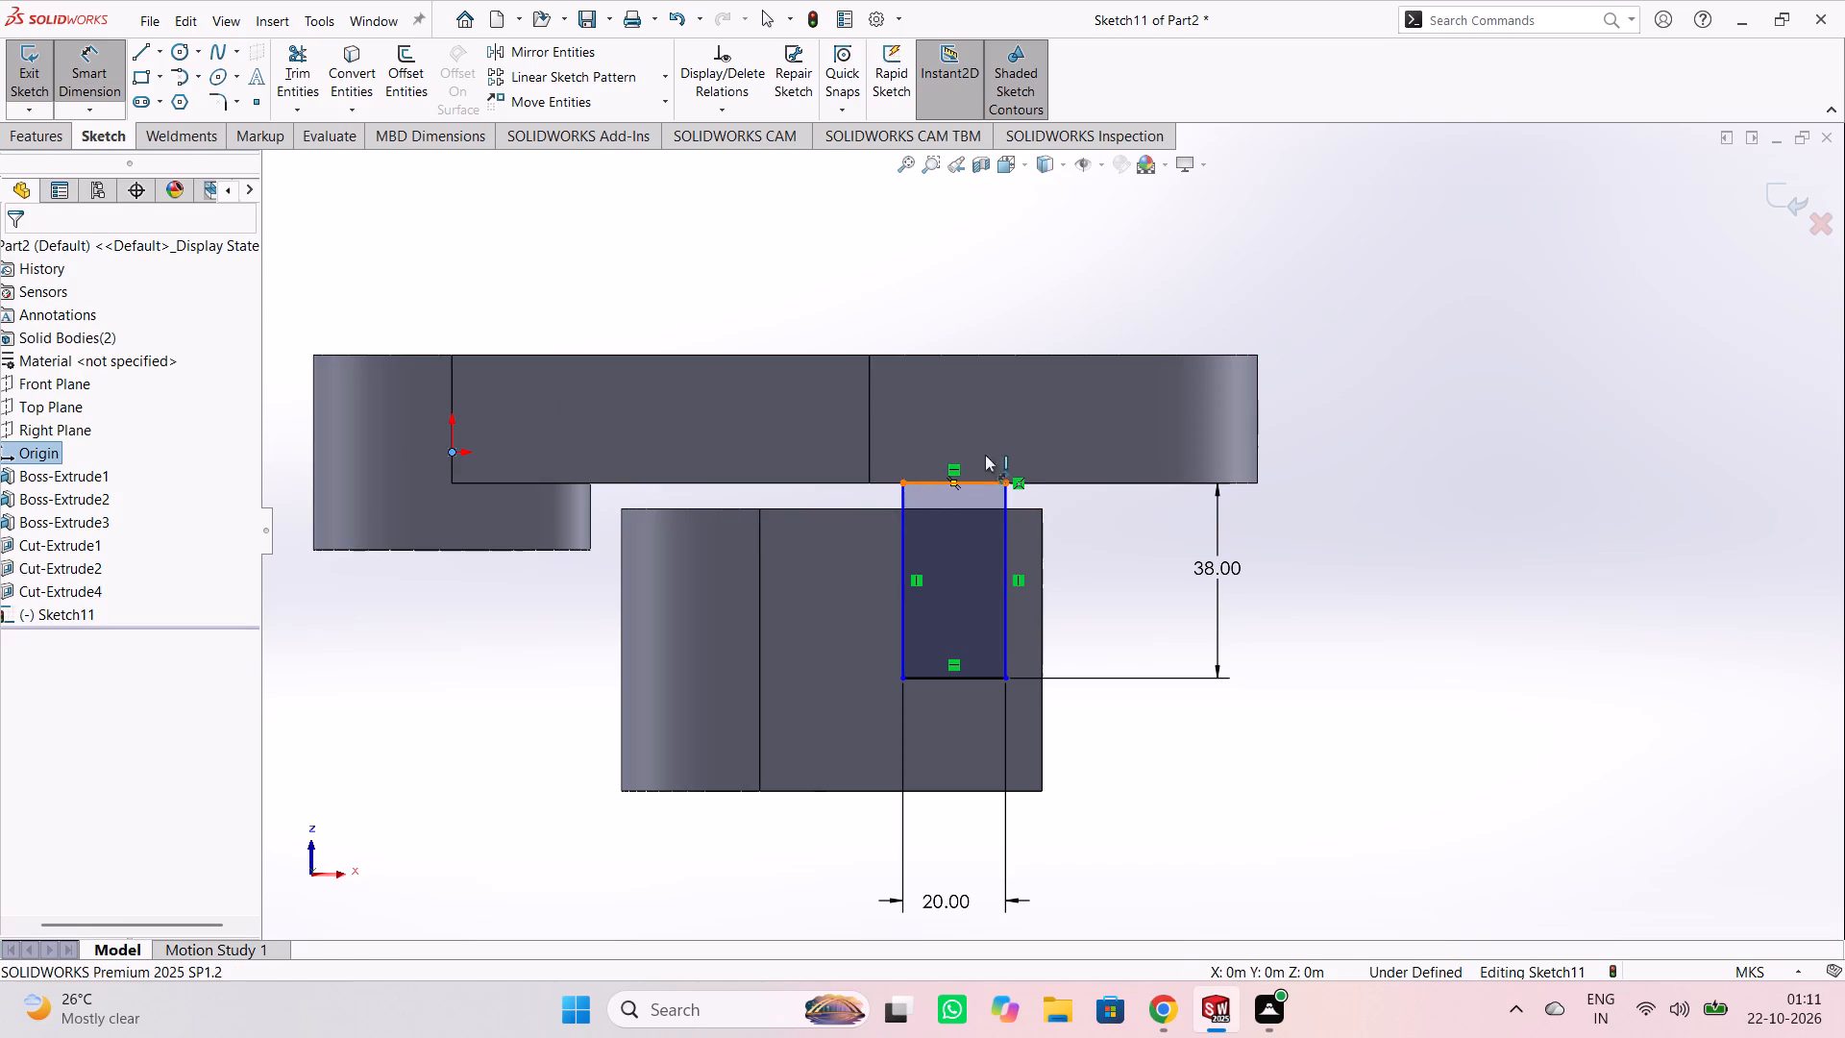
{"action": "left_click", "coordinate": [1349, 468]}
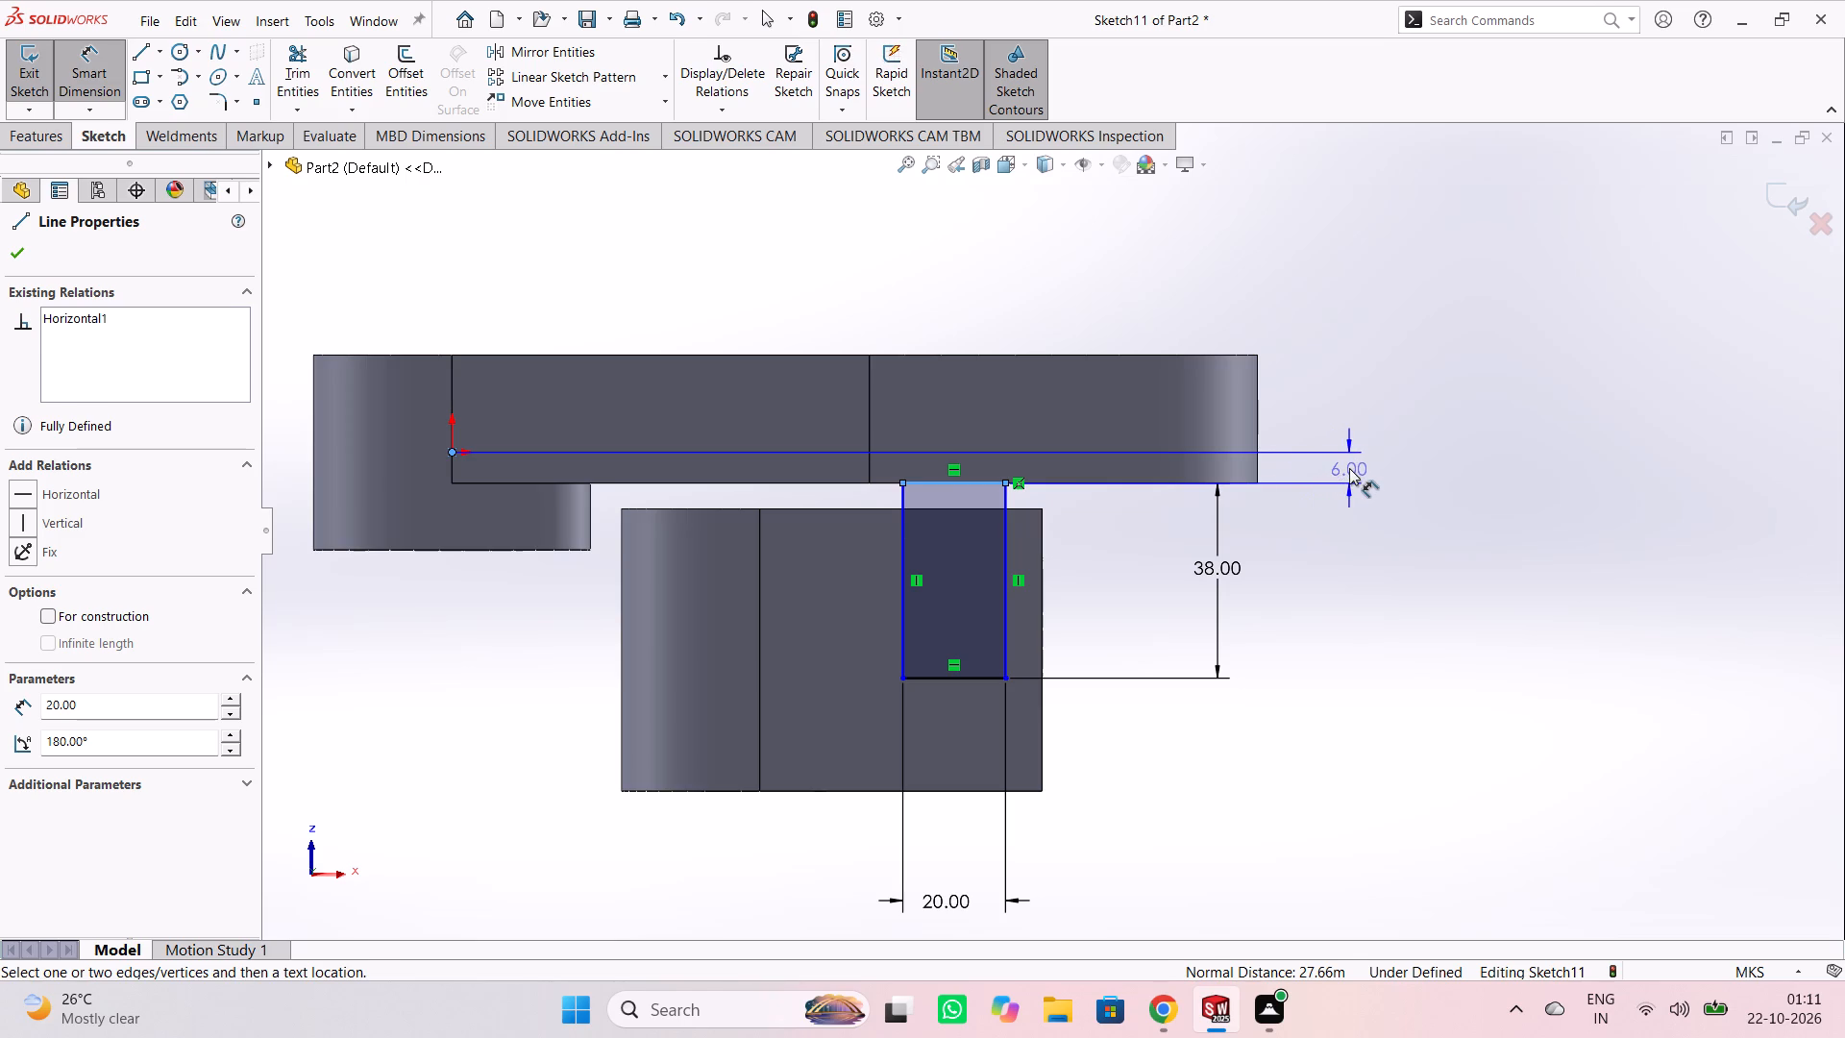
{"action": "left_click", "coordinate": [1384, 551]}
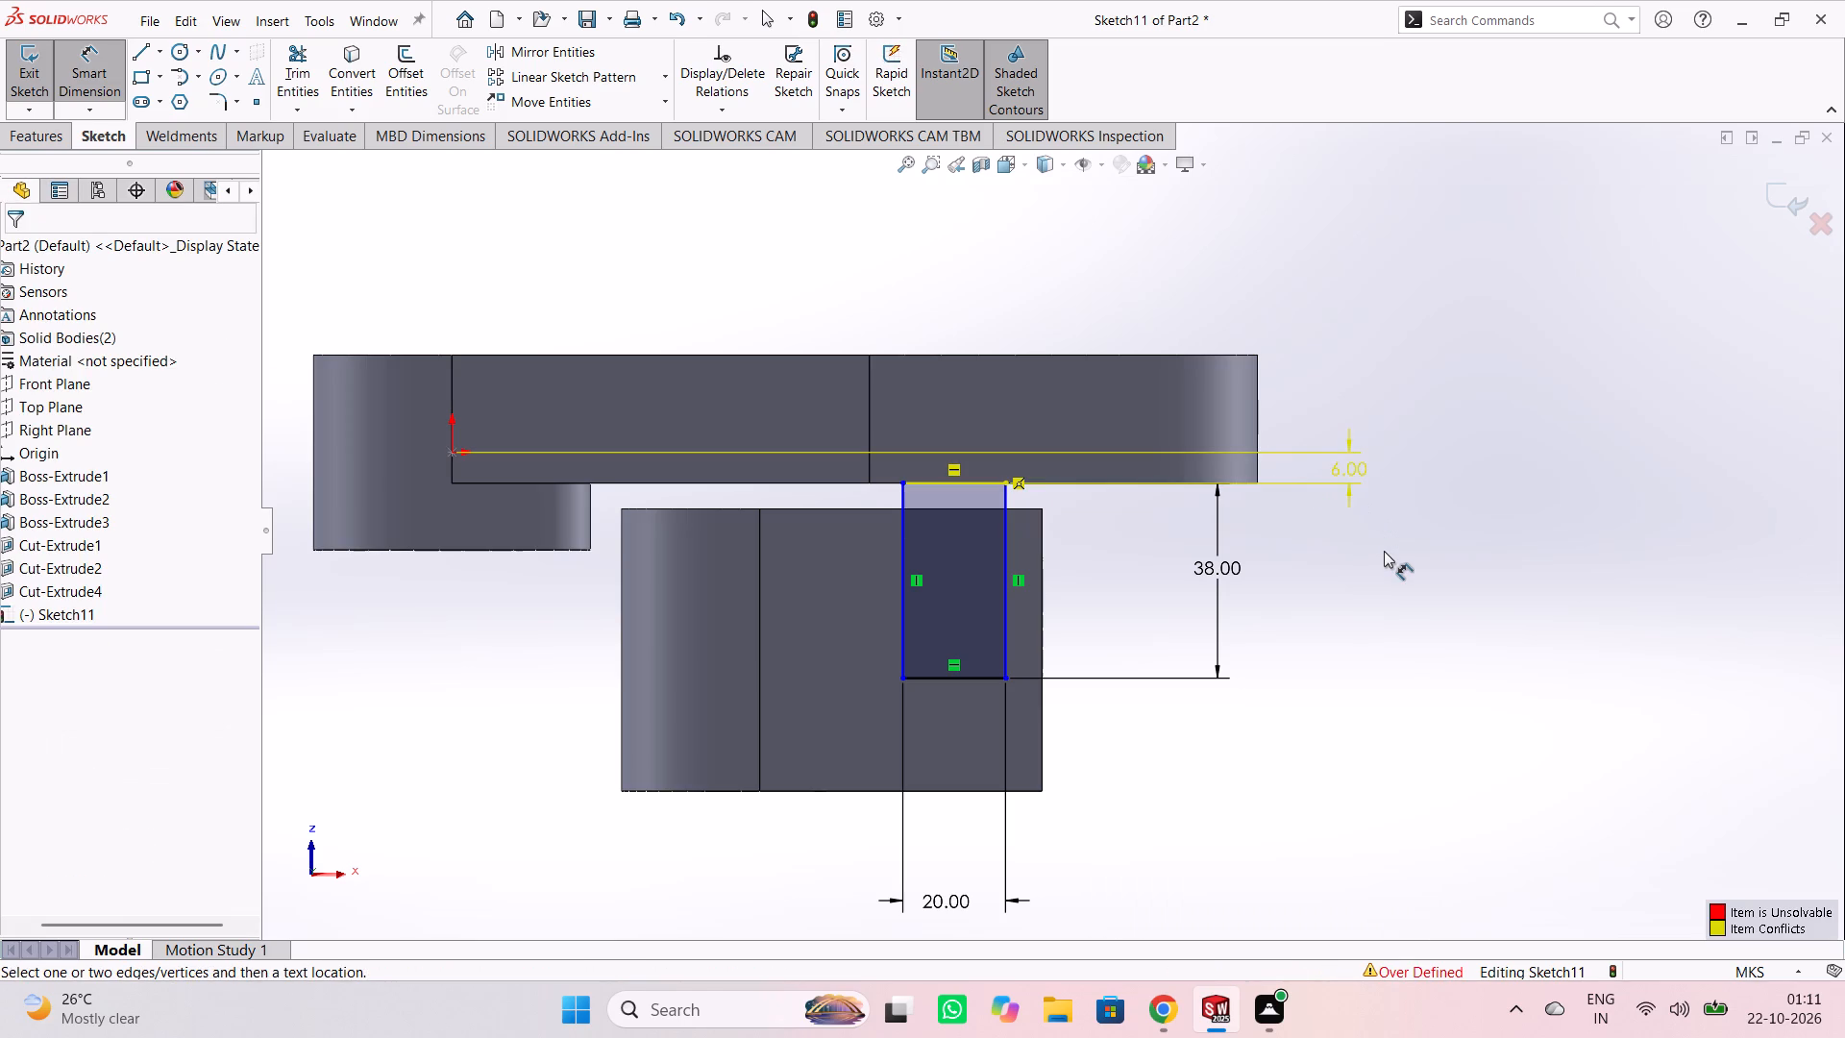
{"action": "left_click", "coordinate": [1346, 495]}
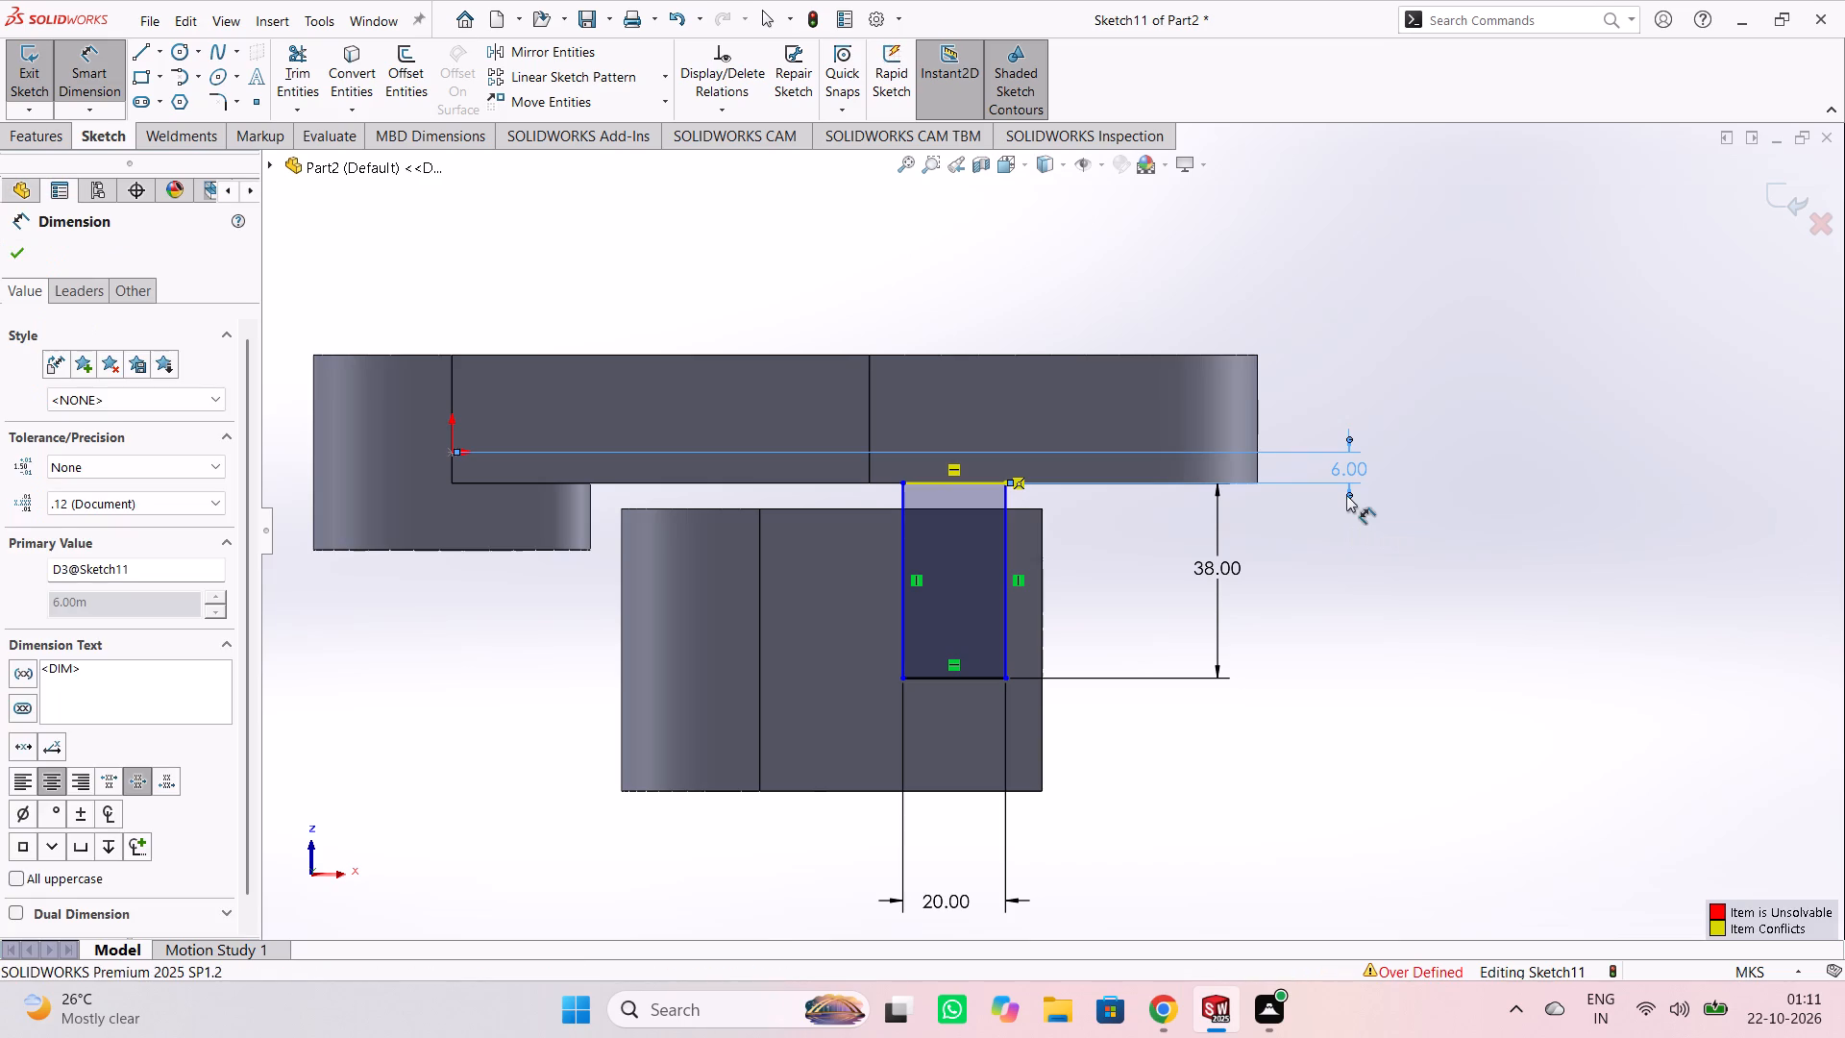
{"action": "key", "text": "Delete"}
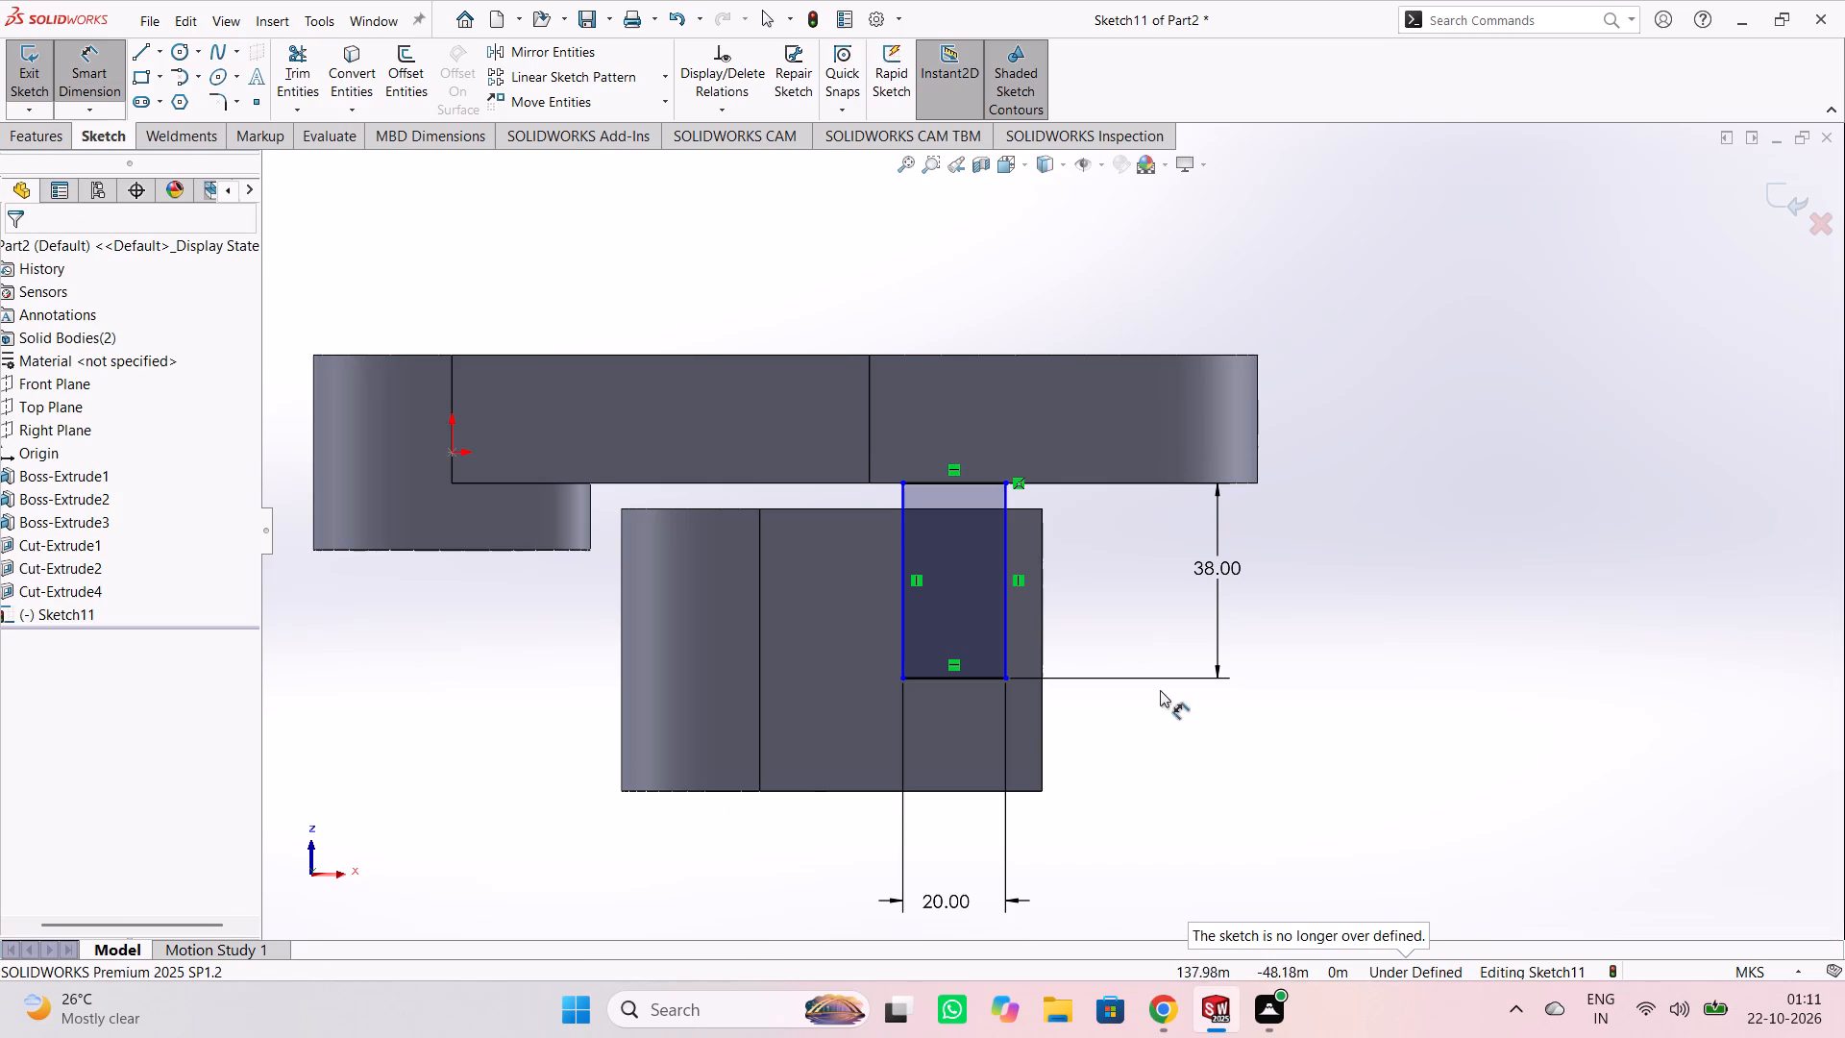
Sketch a circle of 10 m radius centred on the midpoint of the rectangle's short side farthest from the plate.
{"action": "scroll", "coordinate": [1095, 607], "scroll_direction": "down", "scroll_amount": 1}
{"action": "scroll", "coordinate": [1095, 607], "scroll_direction": "up", "scroll_amount": 1}
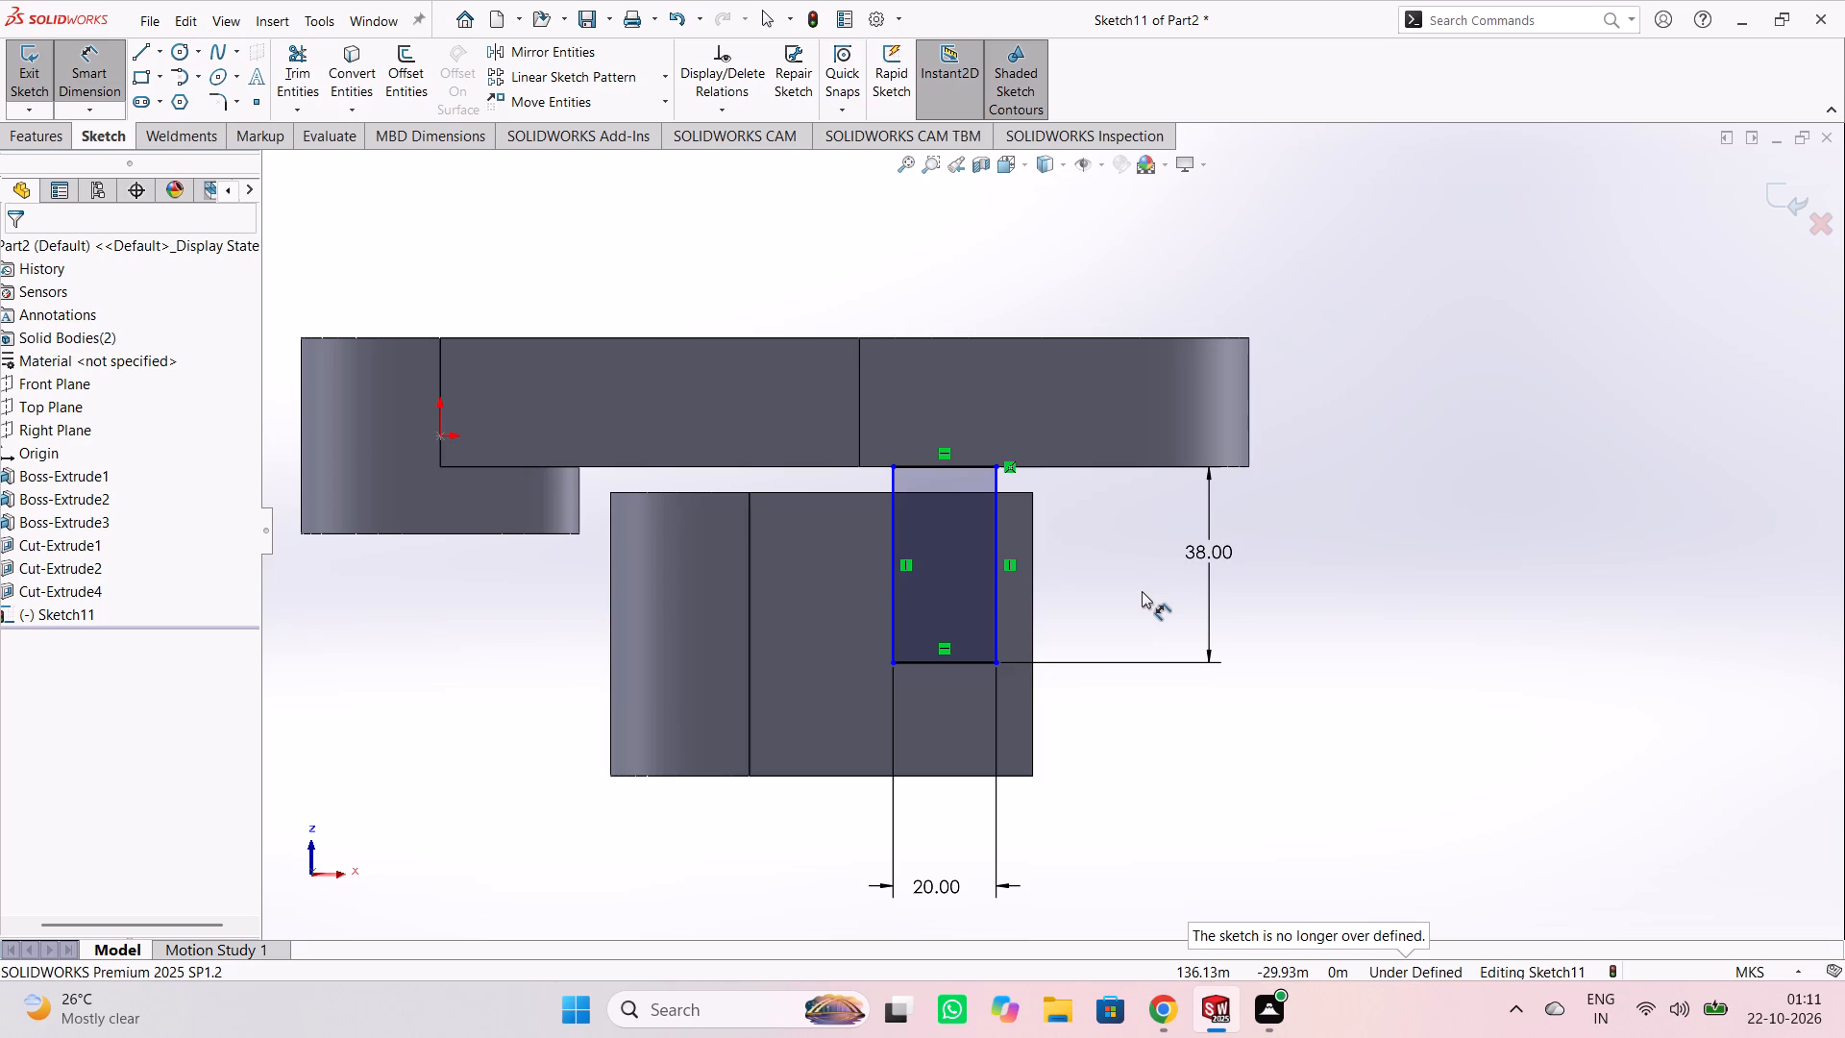
{"action": "left_click", "coordinate": [181, 56]}
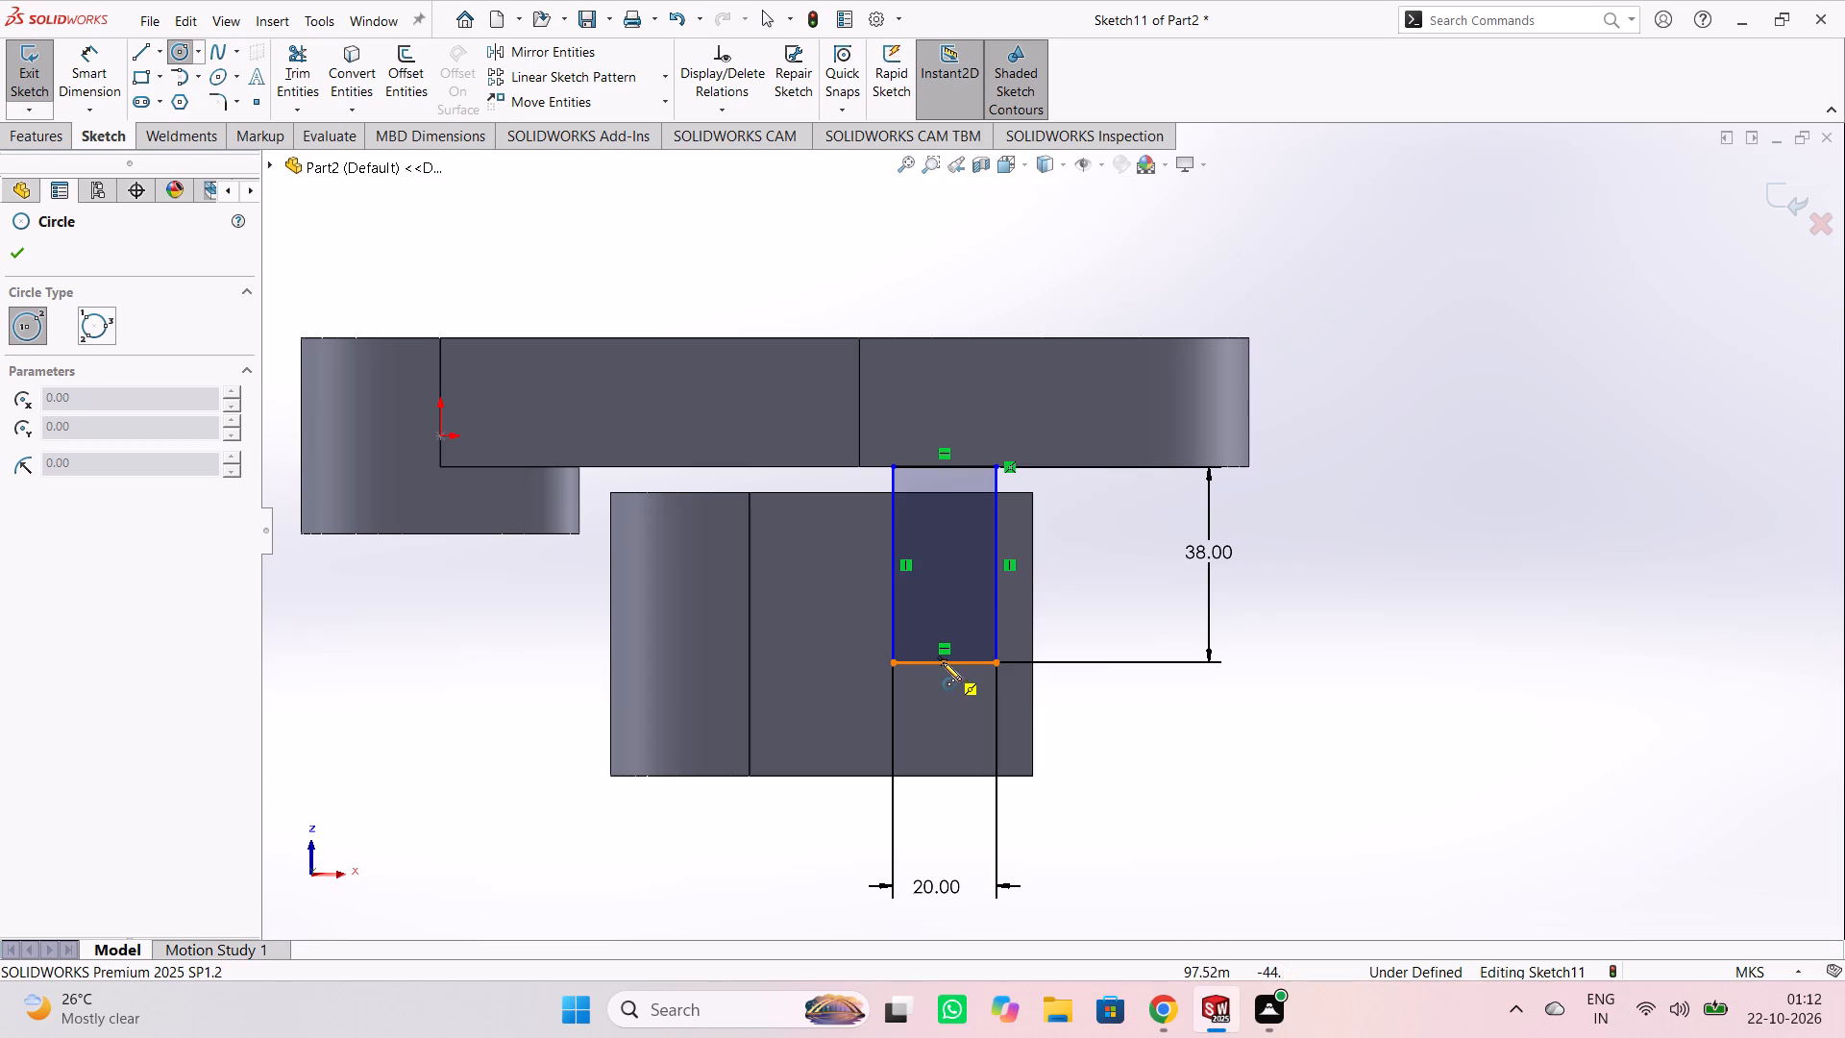
{"action": "left_click", "coordinate": [943, 662]}
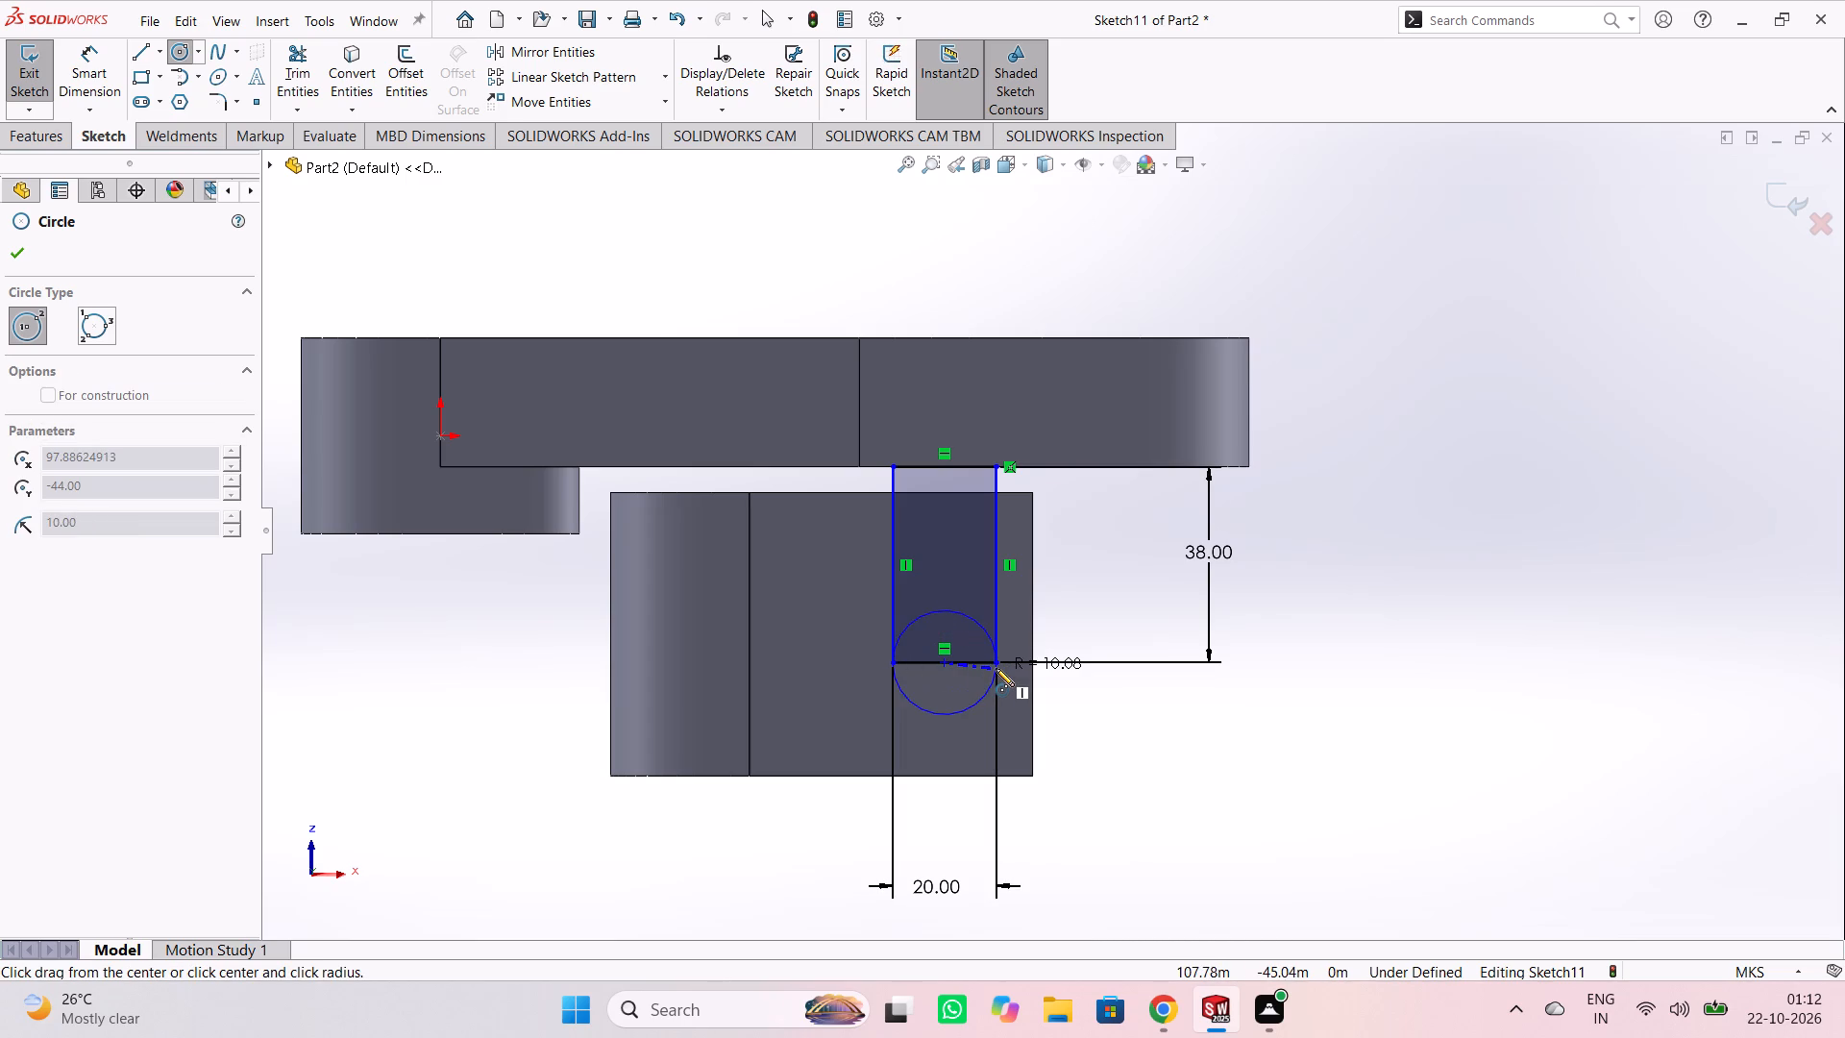
{"action": "left_click", "coordinate": [996, 667]}
{"action": "left_click", "coordinate": [1129, 745]}
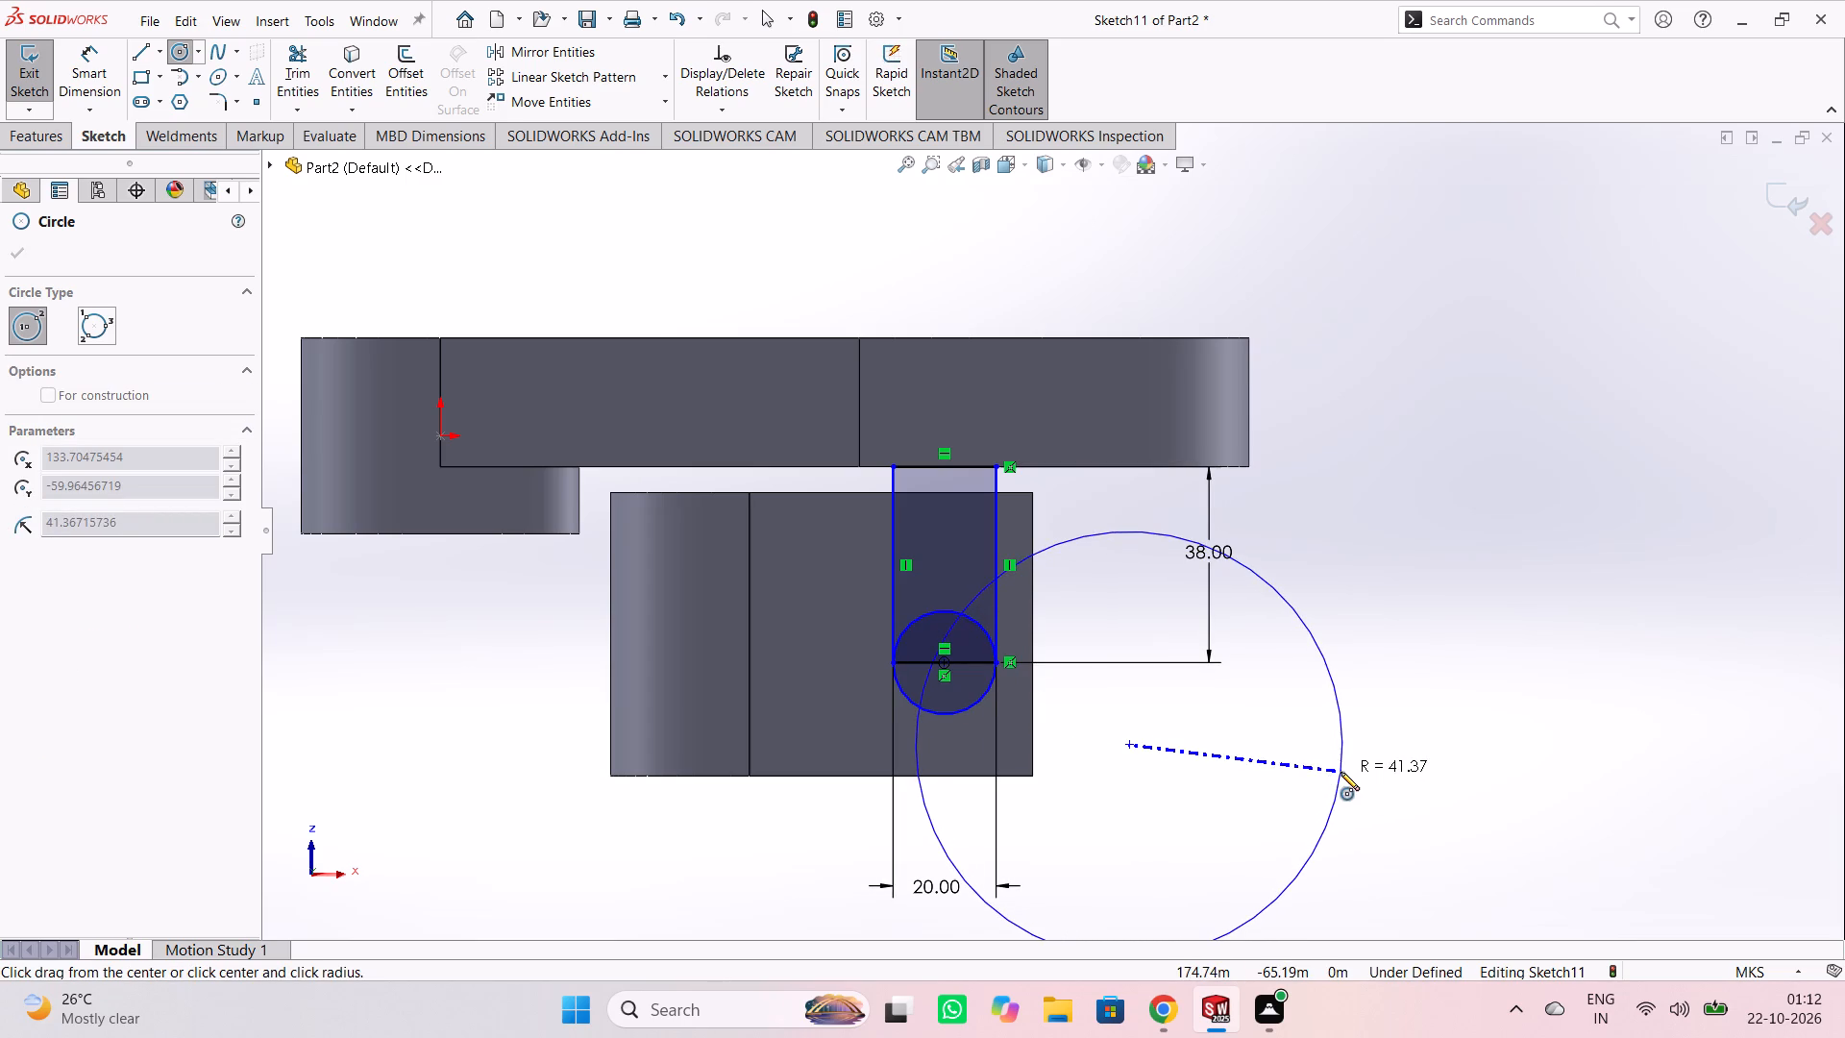
{"action": "key", "text": "Escape"}
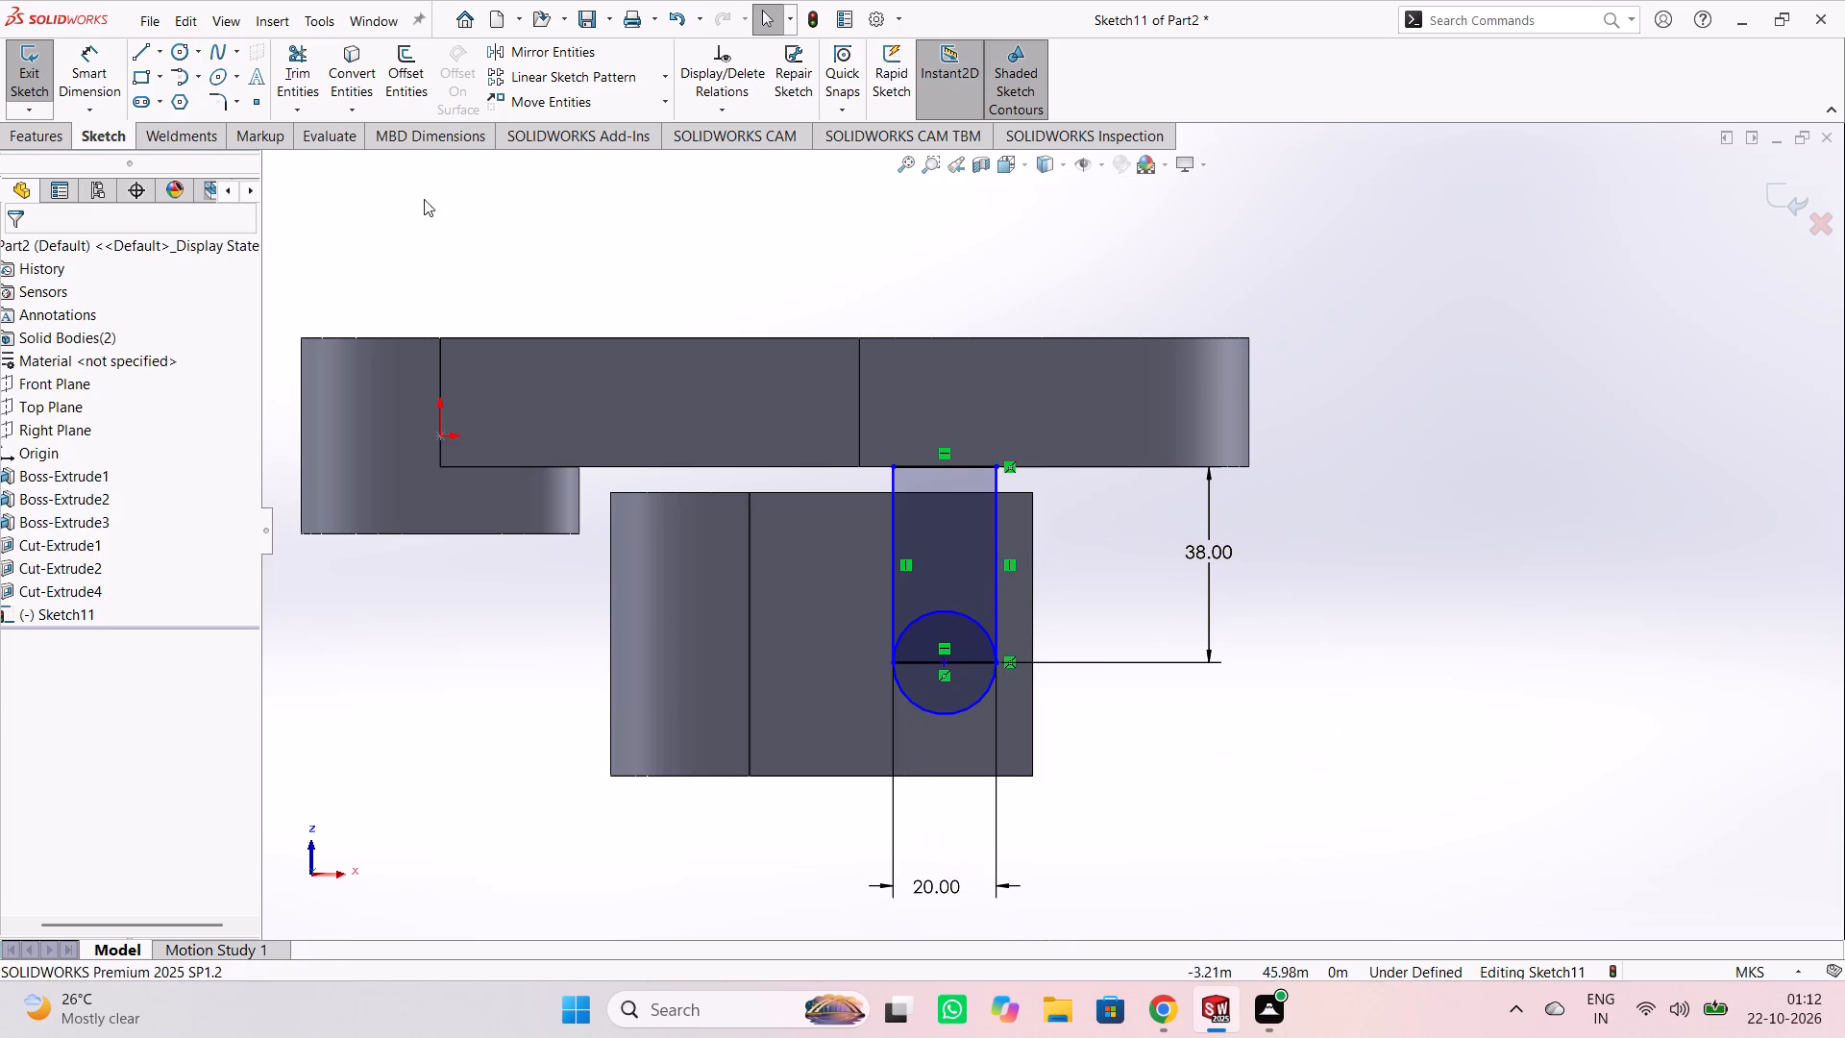
Trim the circle half inside the rectangle and the short side through its centre, leaving a profile with one rounded end.
{"action": "left_click", "coordinate": [292, 74]}
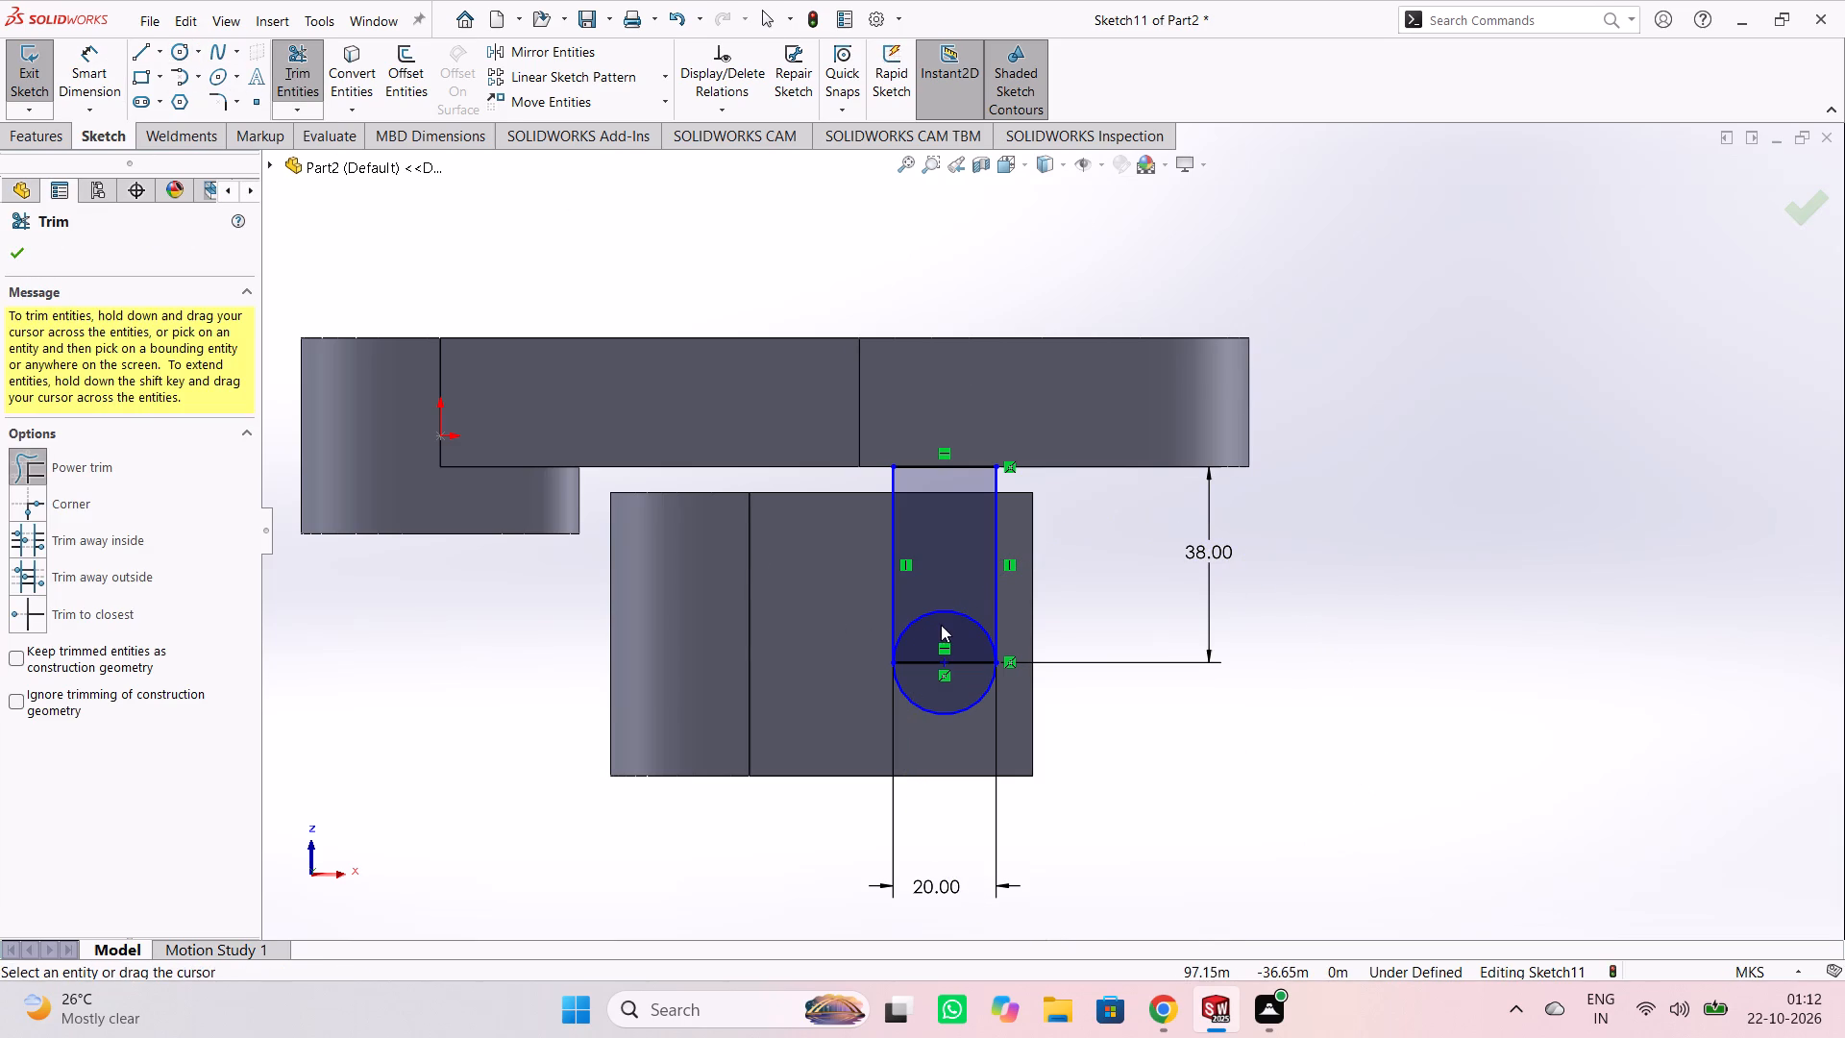
{"action": "left_click_drag", "start_coordinate": [941, 625], "coordinate": [947, 592]}
{"action": "left_click_drag", "start_coordinate": [958, 683], "coordinate": [971, 661]}
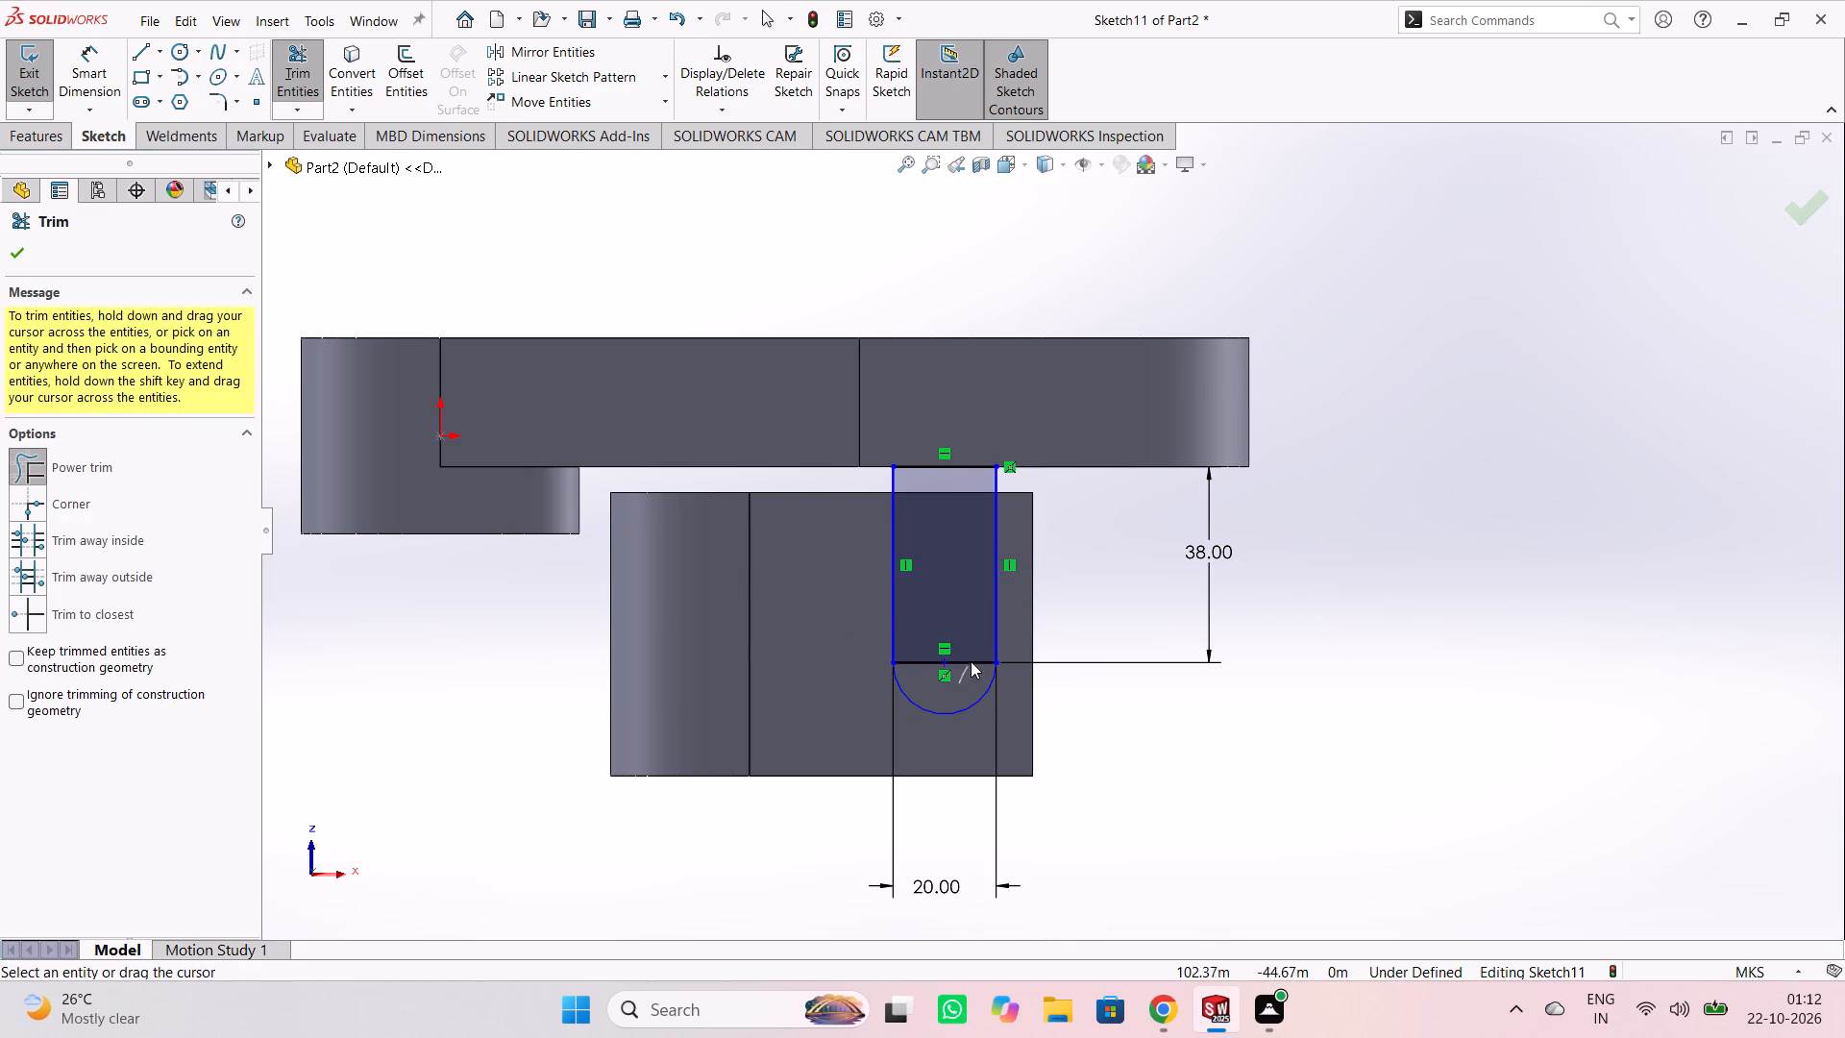
{"action": "left_click_drag", "start_coordinate": [971, 661], "coordinate": [974, 629]}
{"action": "scroll", "coordinate": [1112, 723], "scroll_direction": "down", "scroll_amount": 2}
{"action": "middle_click_drag", "start_coordinate": [1210, 759], "coordinate": [1246, 594]}
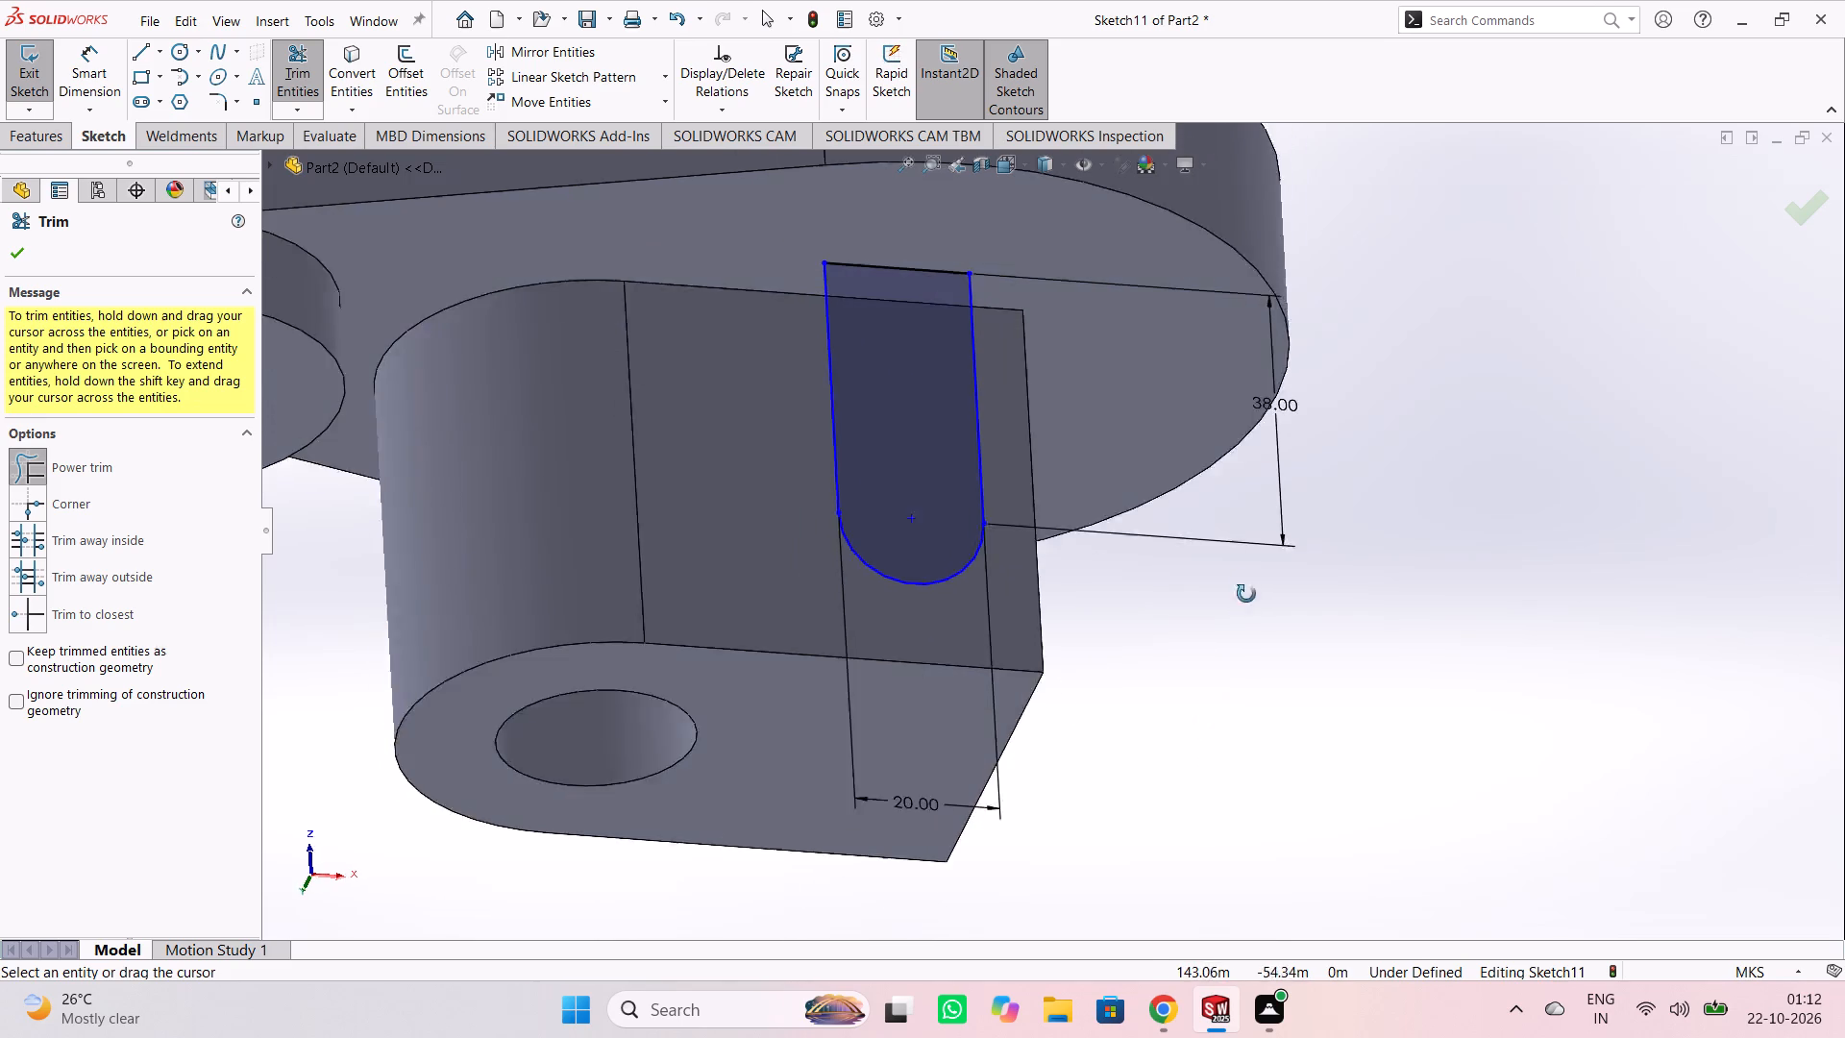
{"action": "middle_click_drag", "start_coordinate": [1246, 594], "coordinate": [1258, 442]}
{"action": "middle_click_drag", "start_coordinate": [1435, 776], "coordinate": [1161, 648]}
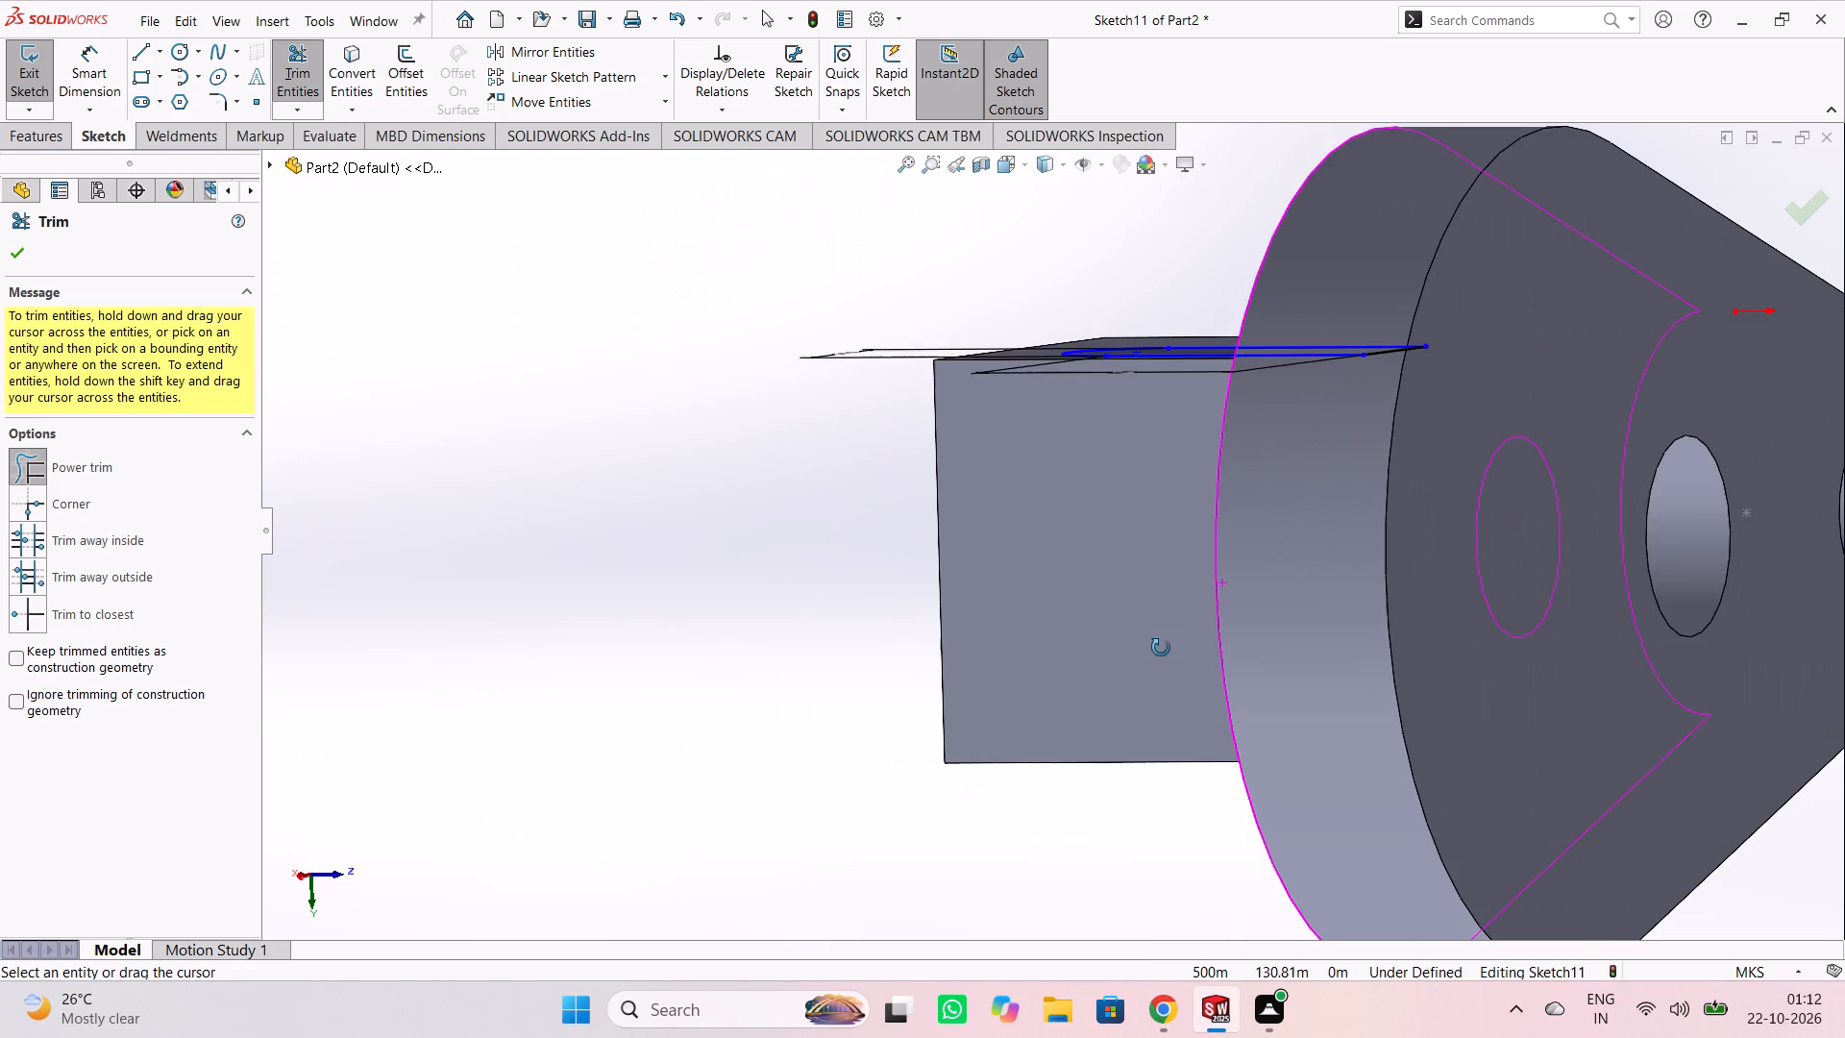
{"action": "middle_click_drag", "start_coordinate": [1161, 648], "coordinate": [1145, 722]}
{"action": "middle_click_drag", "start_coordinate": [1024, 739], "coordinate": [999, 777]}
{"action": "scroll", "coordinate": [1022, 742], "scroll_direction": "down", "scroll_amount": 1}
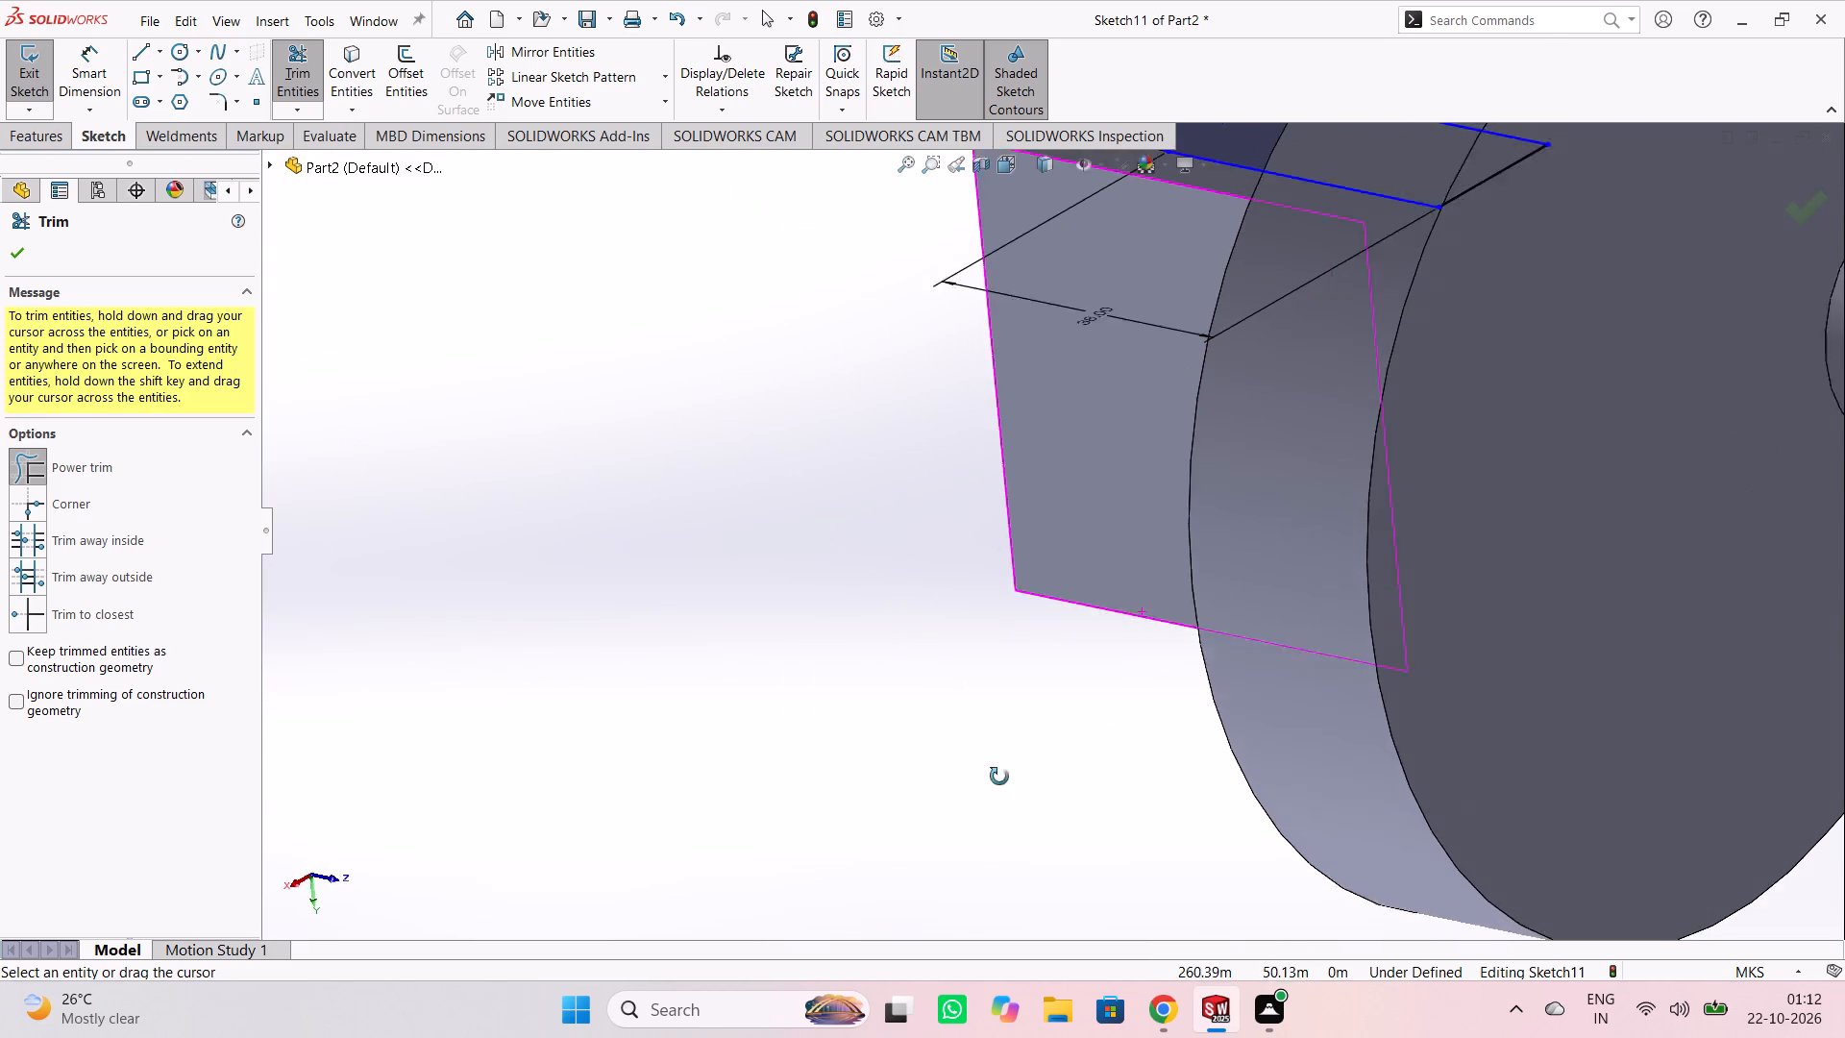
{"action": "middle_click_drag", "start_coordinate": [999, 777], "coordinate": [961, 778]}
{"action": "scroll", "coordinate": [836, 594], "scroll_direction": "up", "scroll_amount": 1}
{"action": "middle_click_drag", "start_coordinate": [709, 311], "coordinate": [785, 397]}
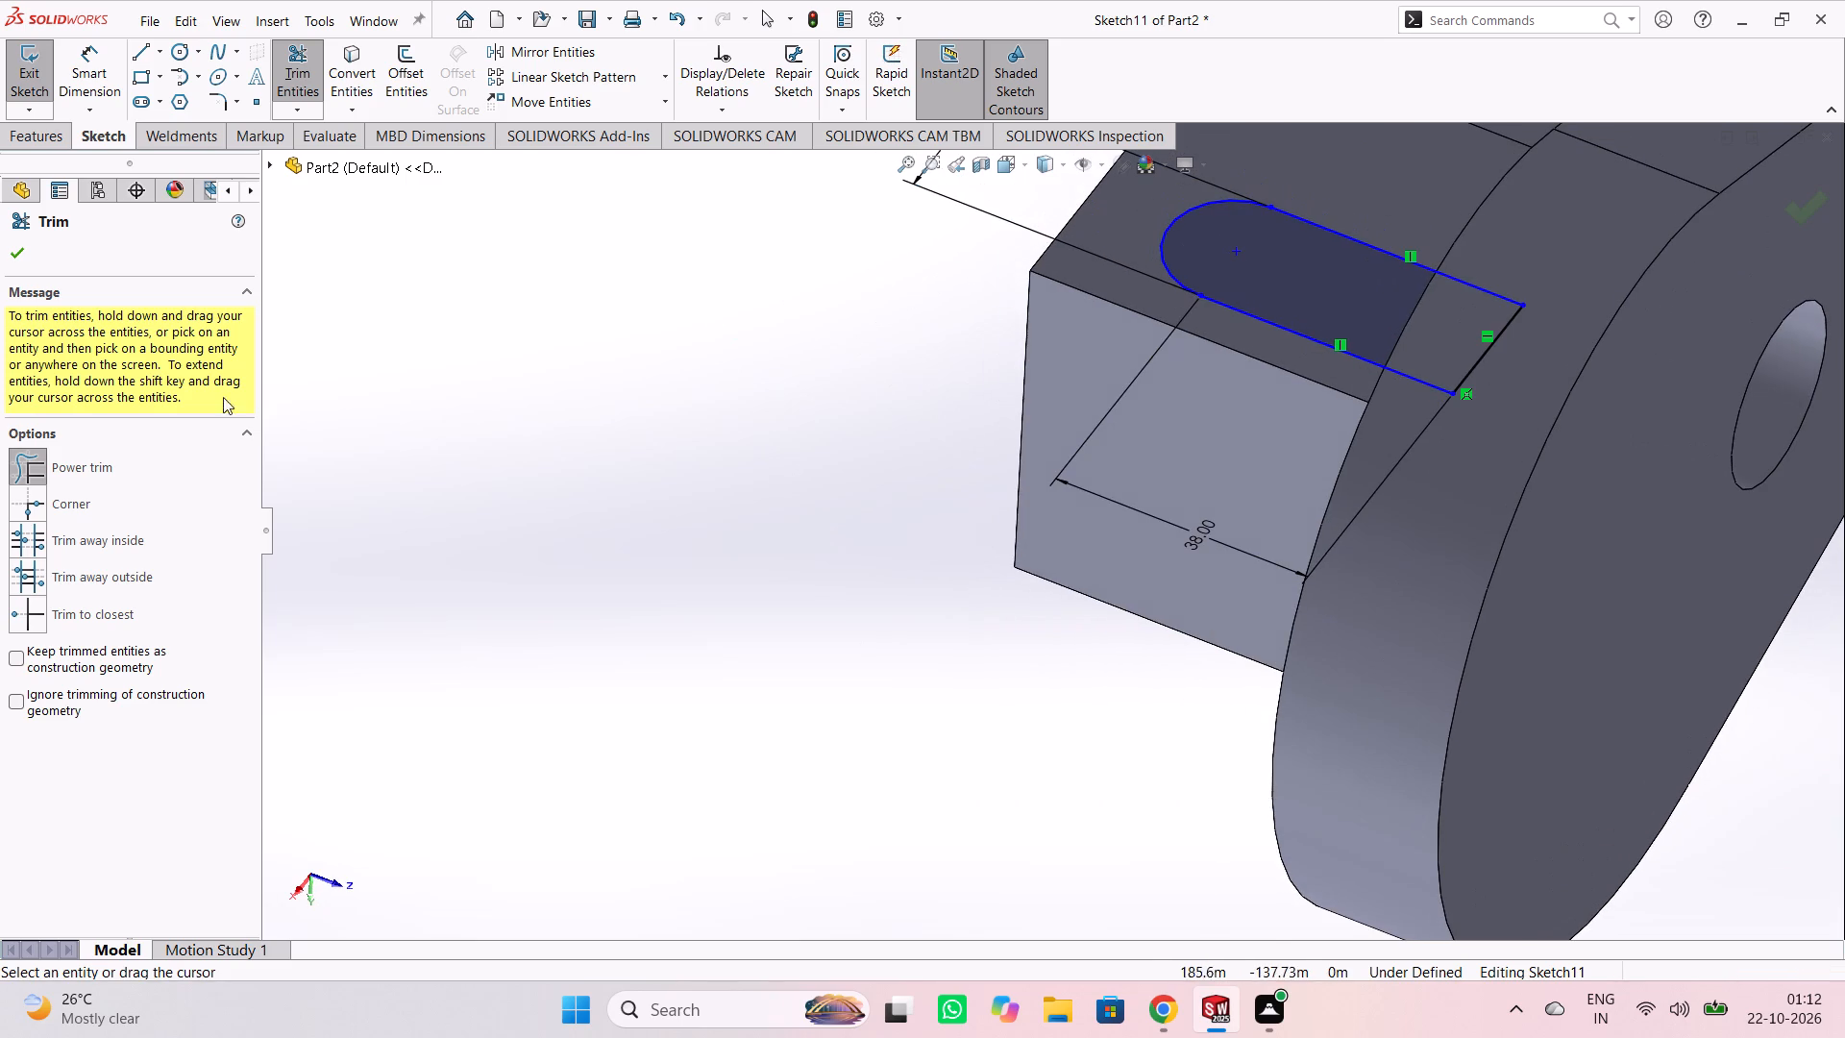
{"action": "left_click", "coordinate": [12, 247]}
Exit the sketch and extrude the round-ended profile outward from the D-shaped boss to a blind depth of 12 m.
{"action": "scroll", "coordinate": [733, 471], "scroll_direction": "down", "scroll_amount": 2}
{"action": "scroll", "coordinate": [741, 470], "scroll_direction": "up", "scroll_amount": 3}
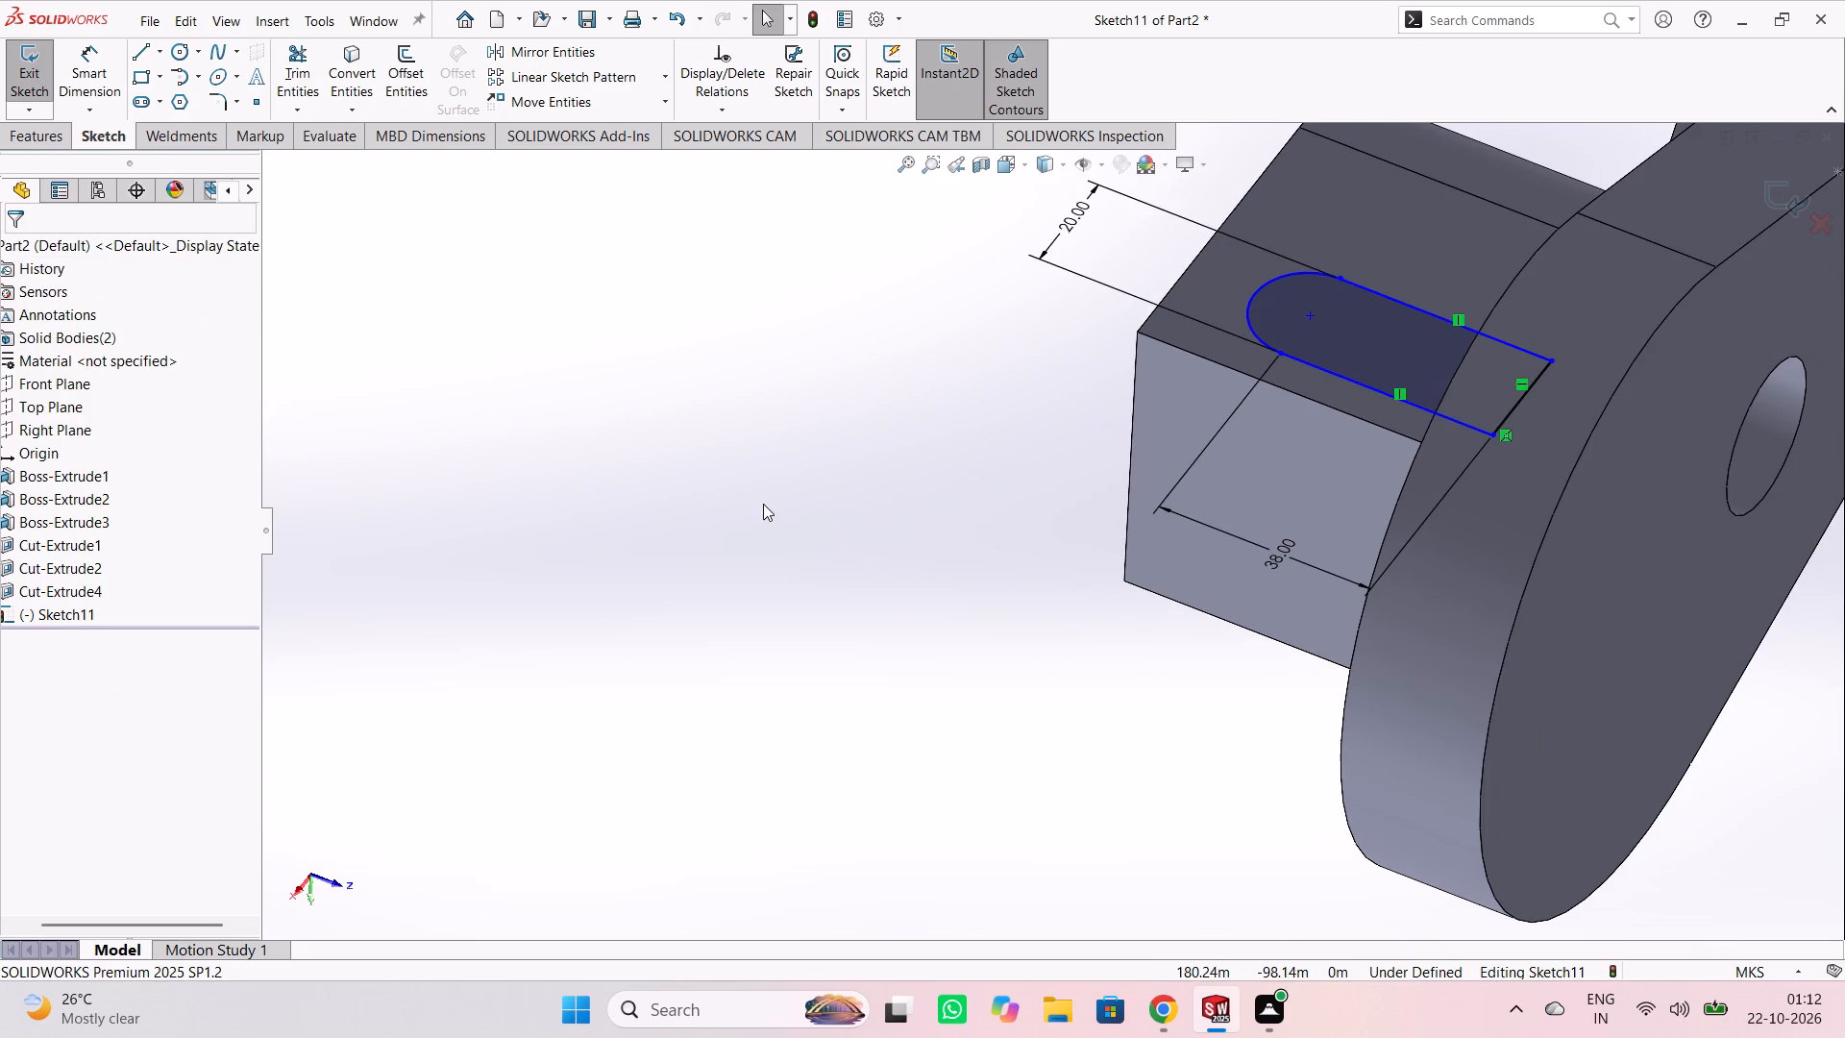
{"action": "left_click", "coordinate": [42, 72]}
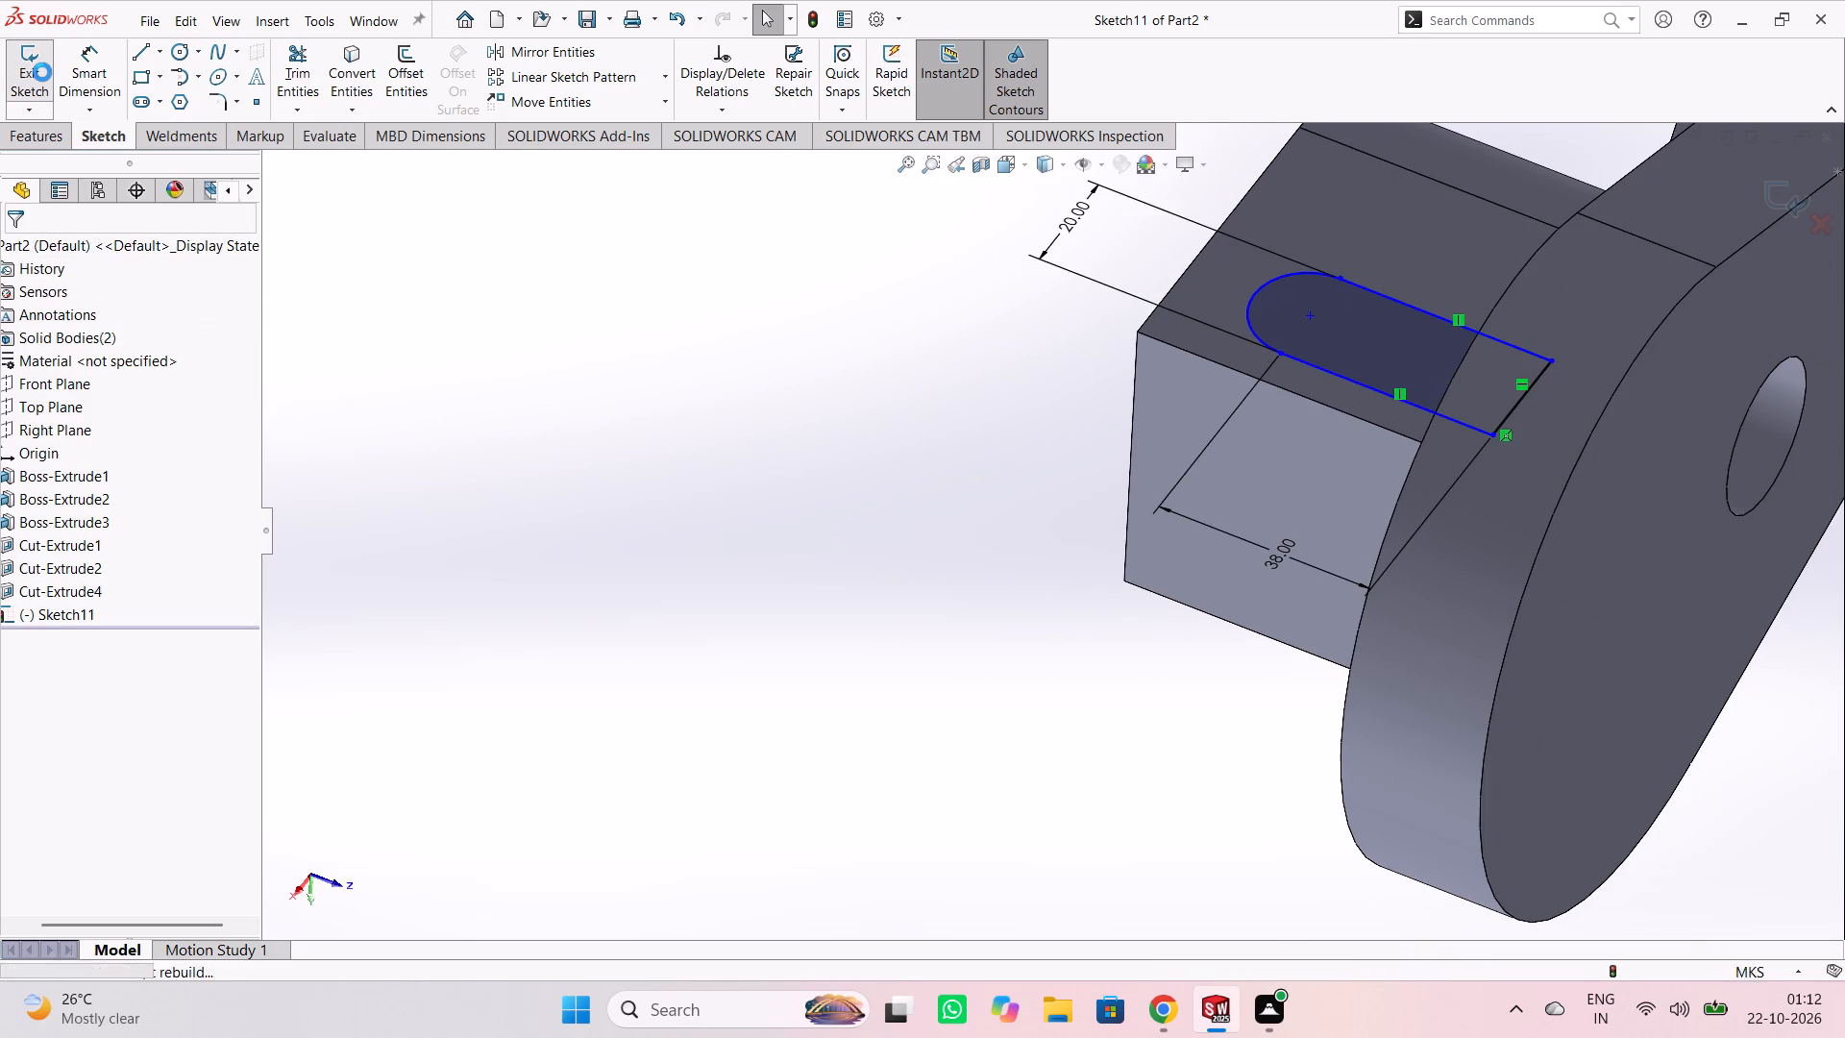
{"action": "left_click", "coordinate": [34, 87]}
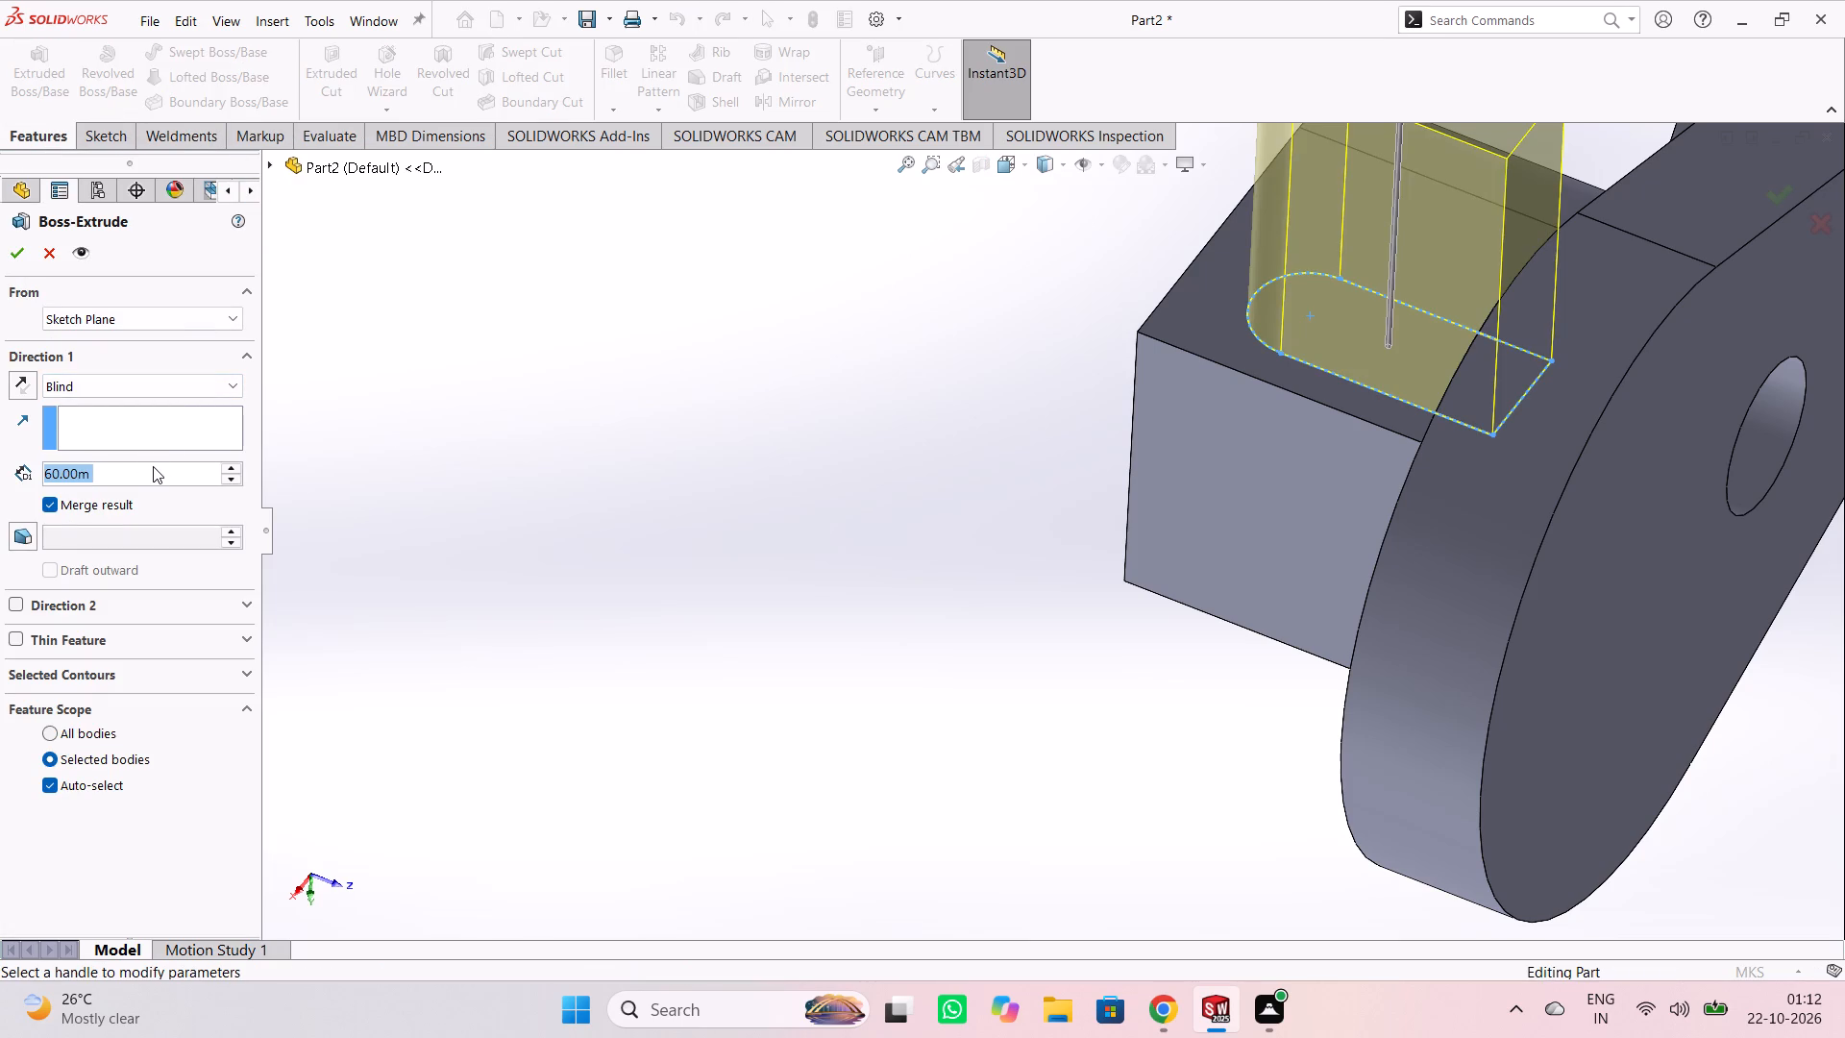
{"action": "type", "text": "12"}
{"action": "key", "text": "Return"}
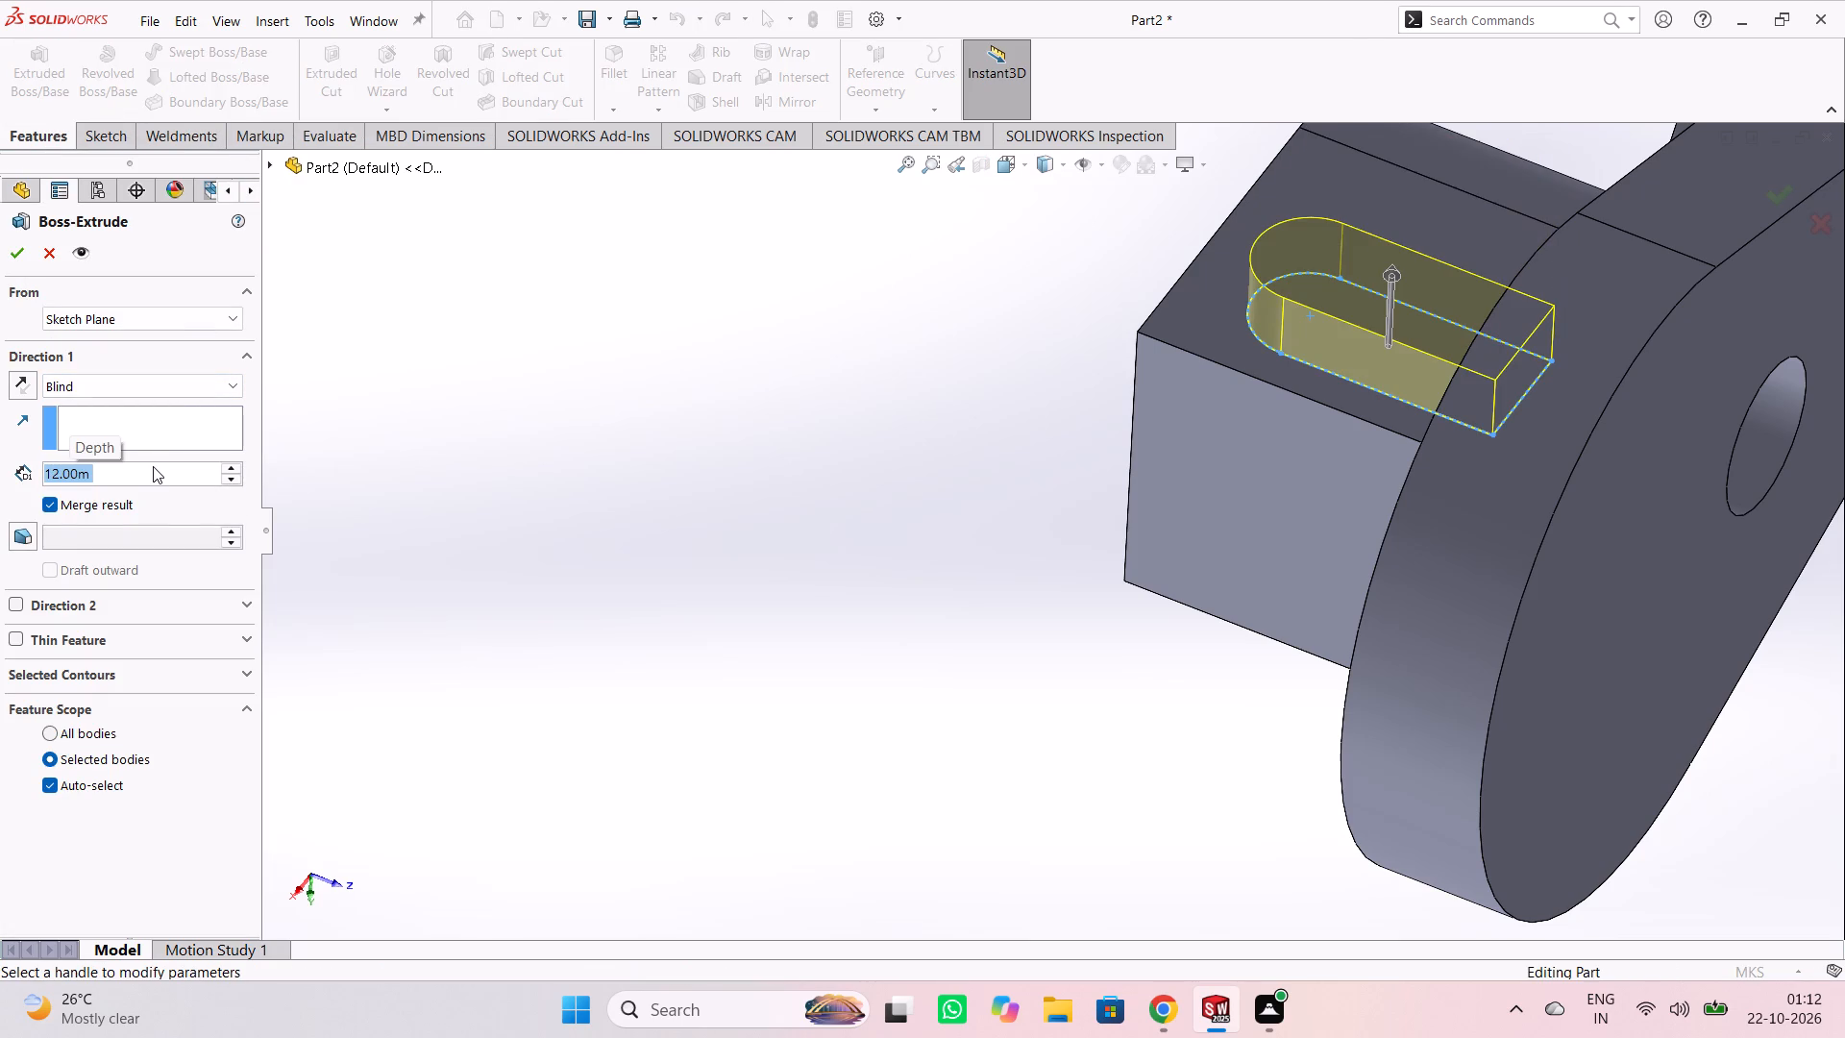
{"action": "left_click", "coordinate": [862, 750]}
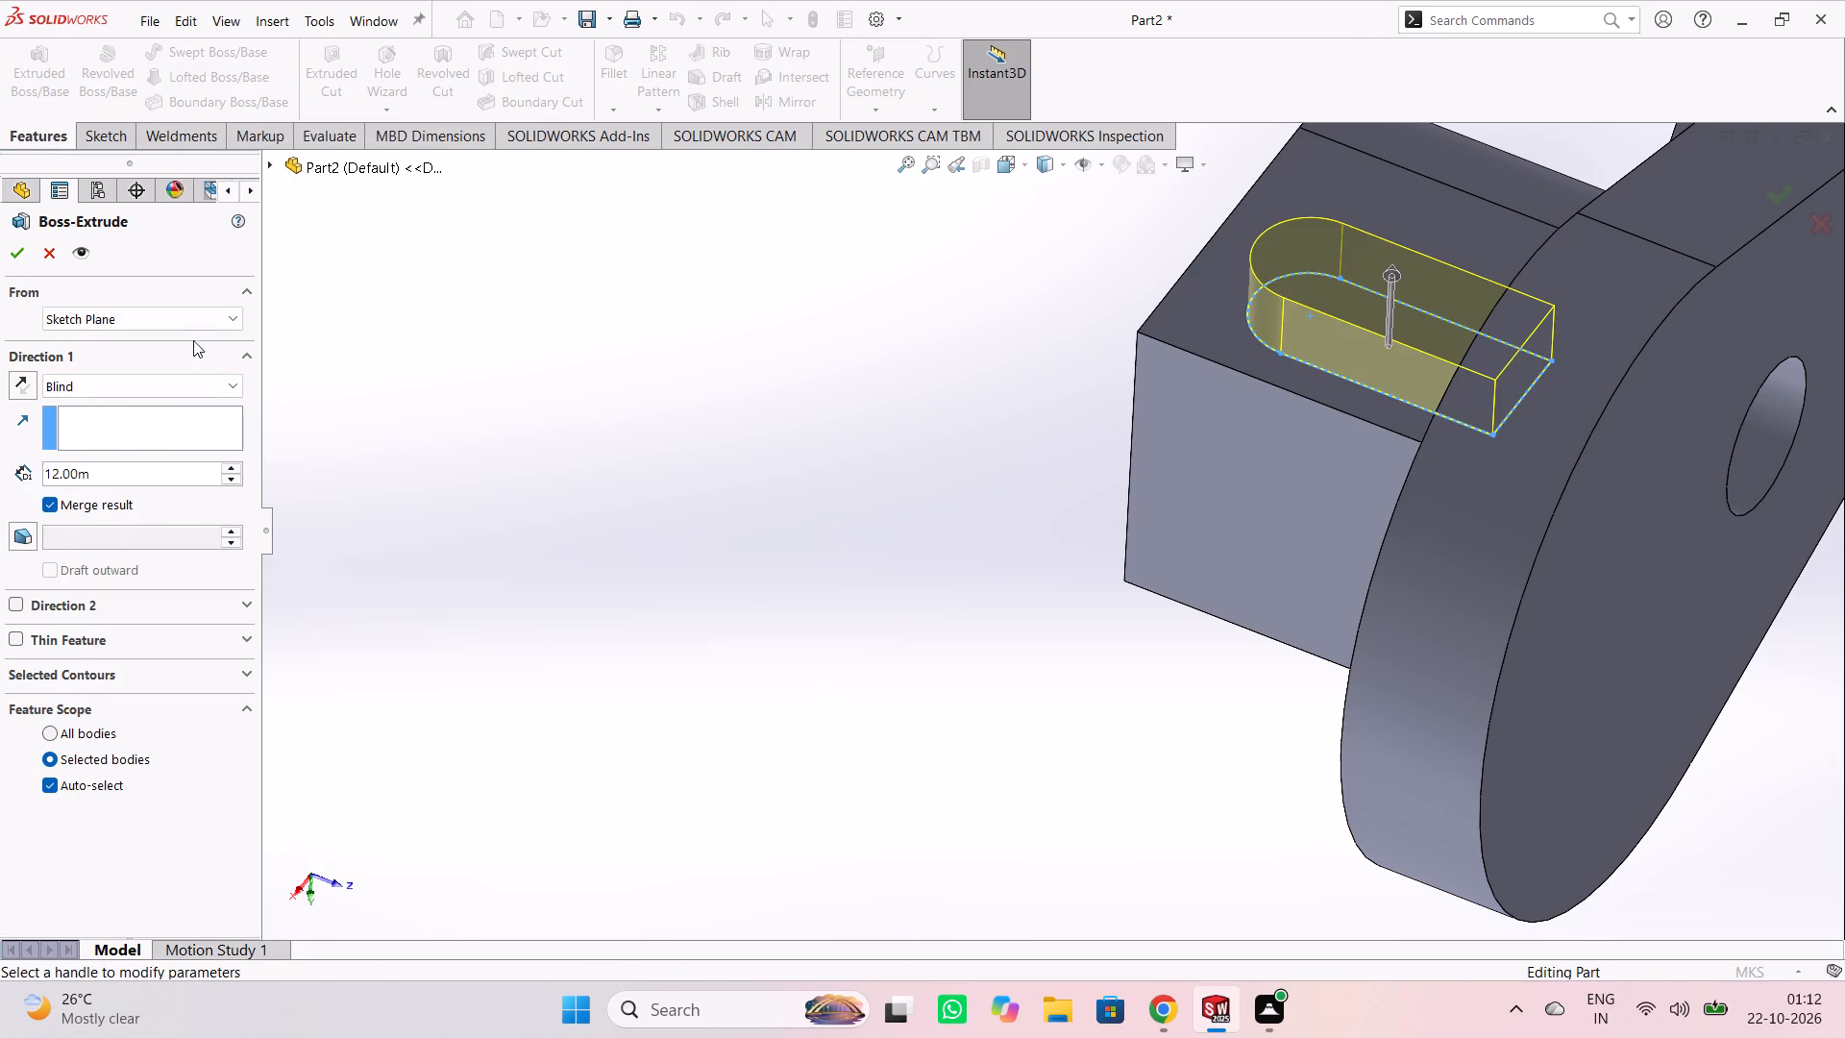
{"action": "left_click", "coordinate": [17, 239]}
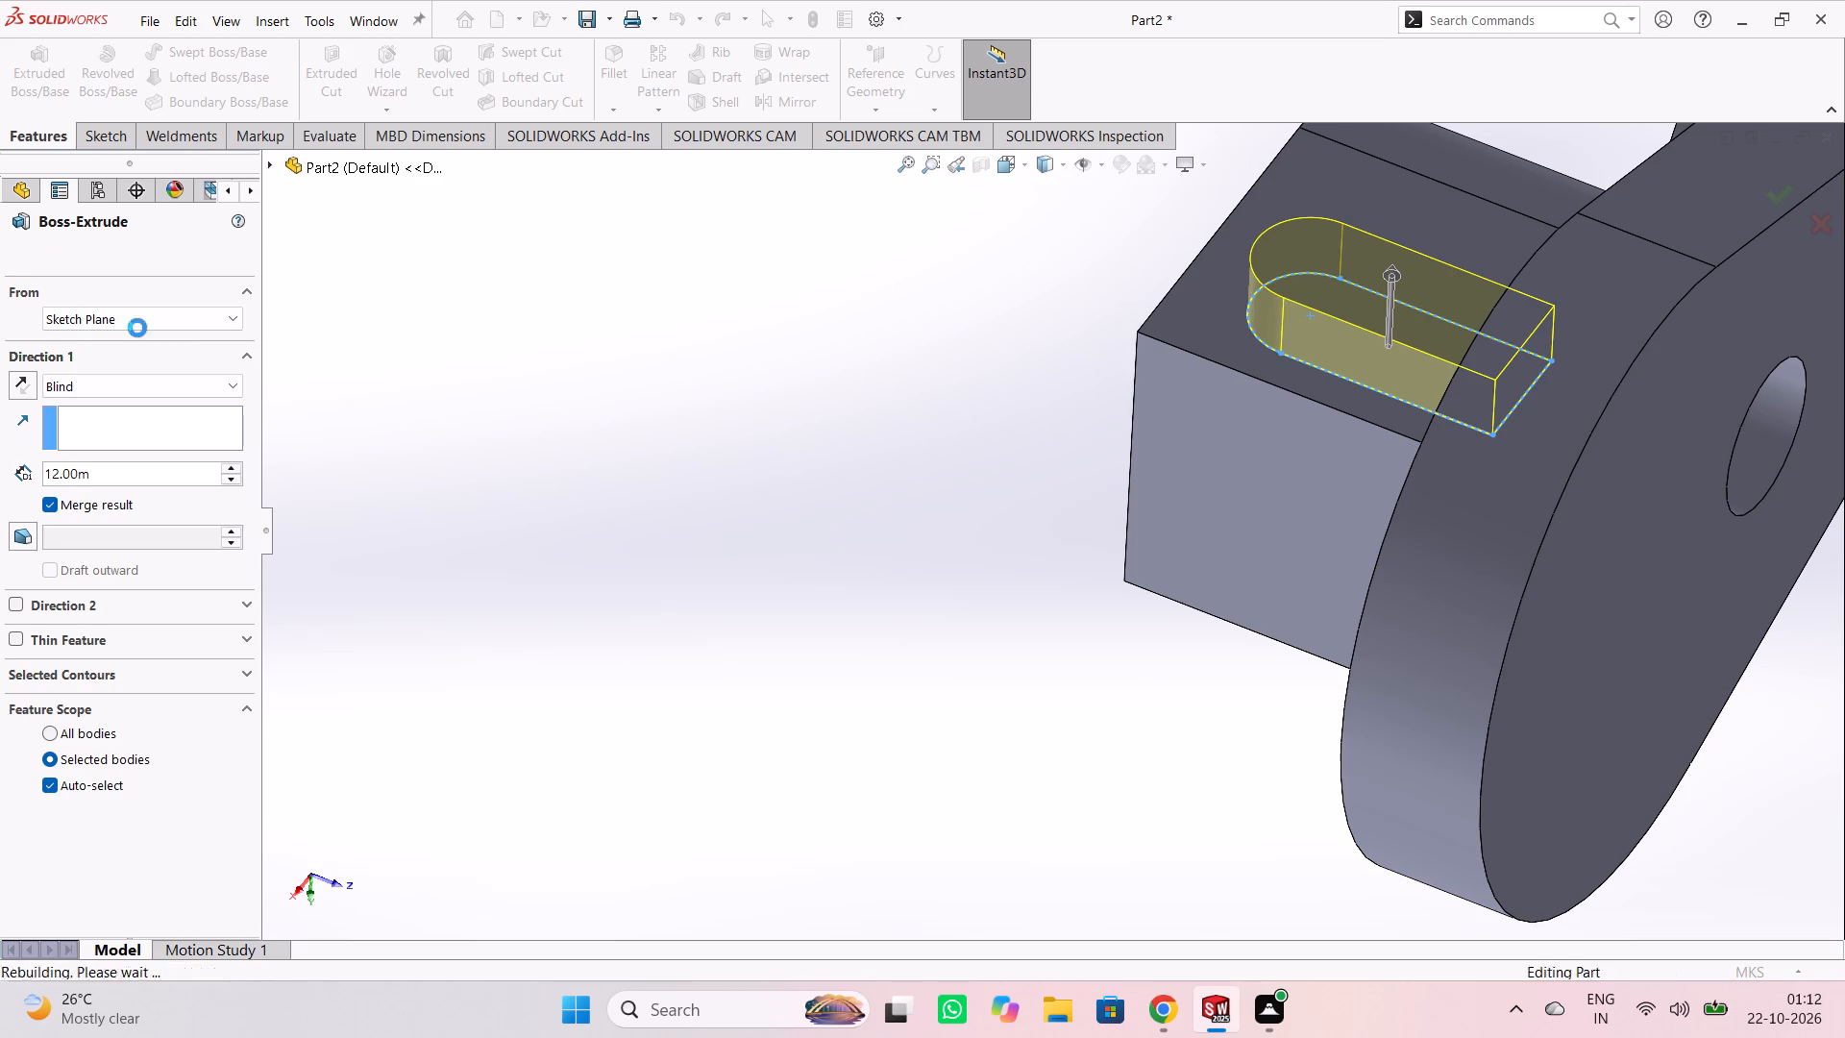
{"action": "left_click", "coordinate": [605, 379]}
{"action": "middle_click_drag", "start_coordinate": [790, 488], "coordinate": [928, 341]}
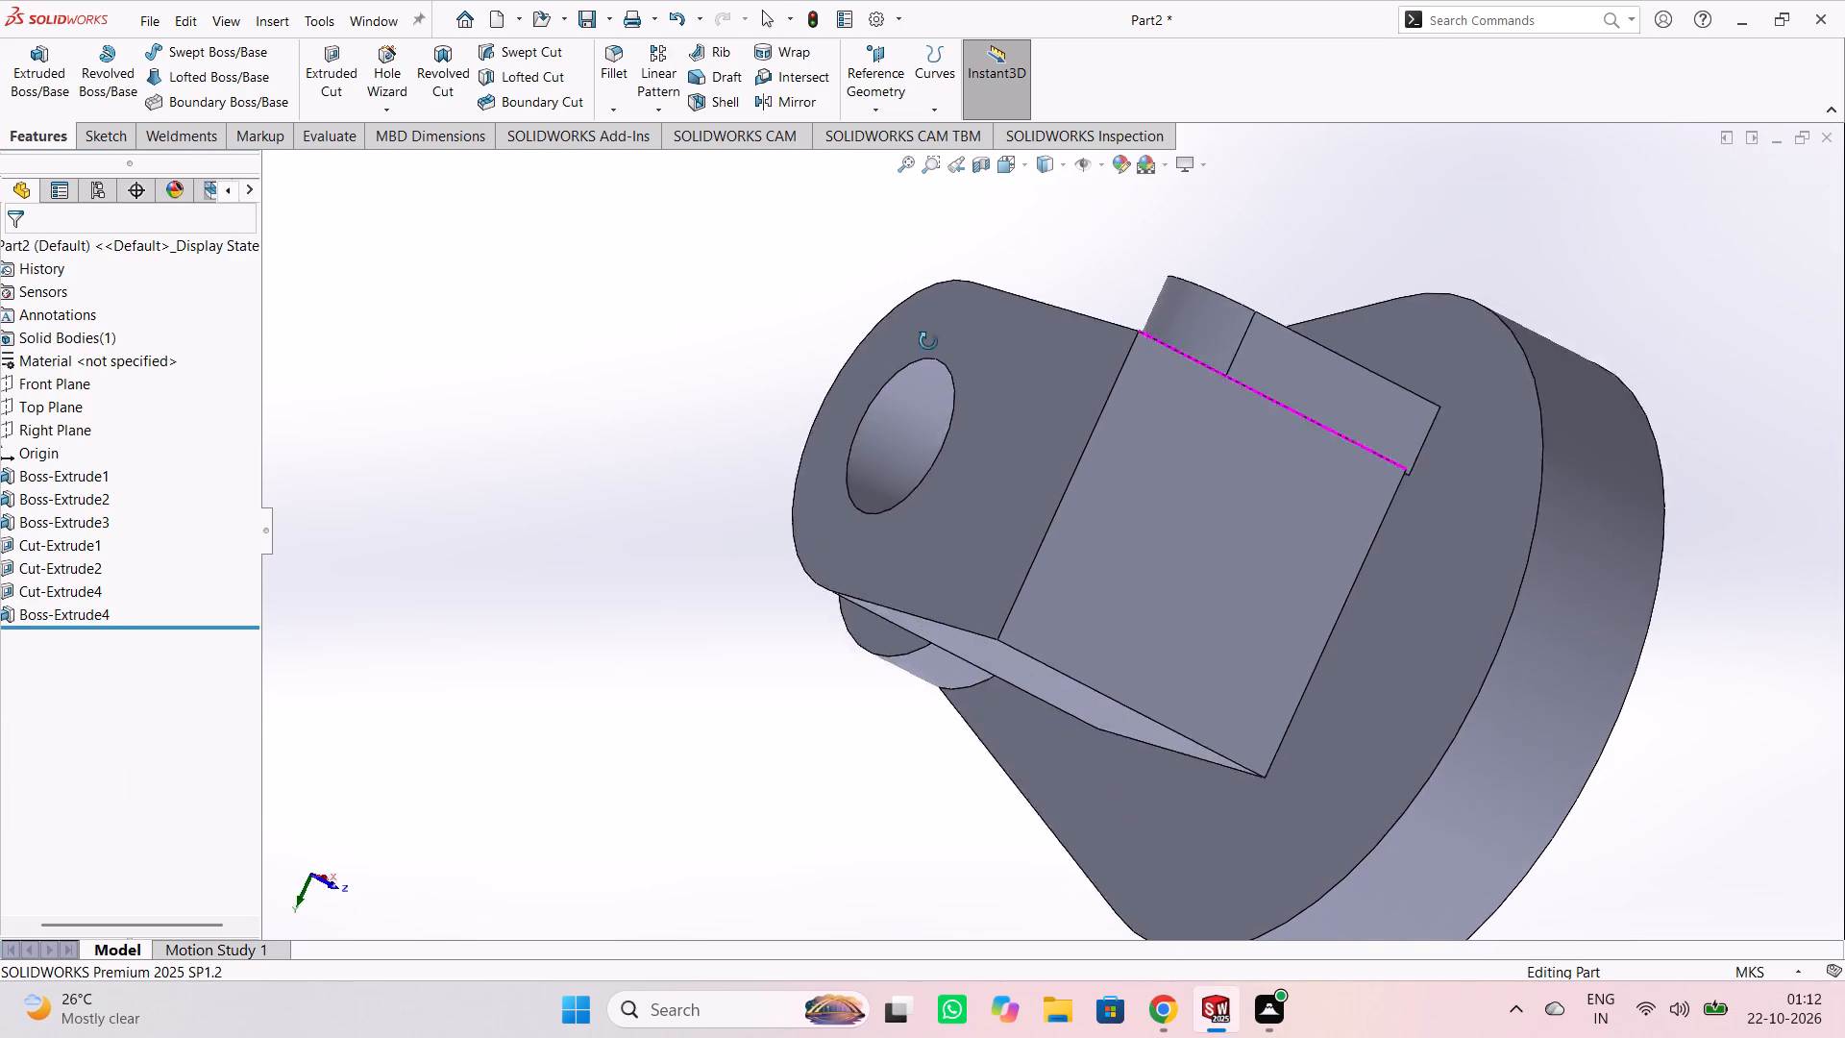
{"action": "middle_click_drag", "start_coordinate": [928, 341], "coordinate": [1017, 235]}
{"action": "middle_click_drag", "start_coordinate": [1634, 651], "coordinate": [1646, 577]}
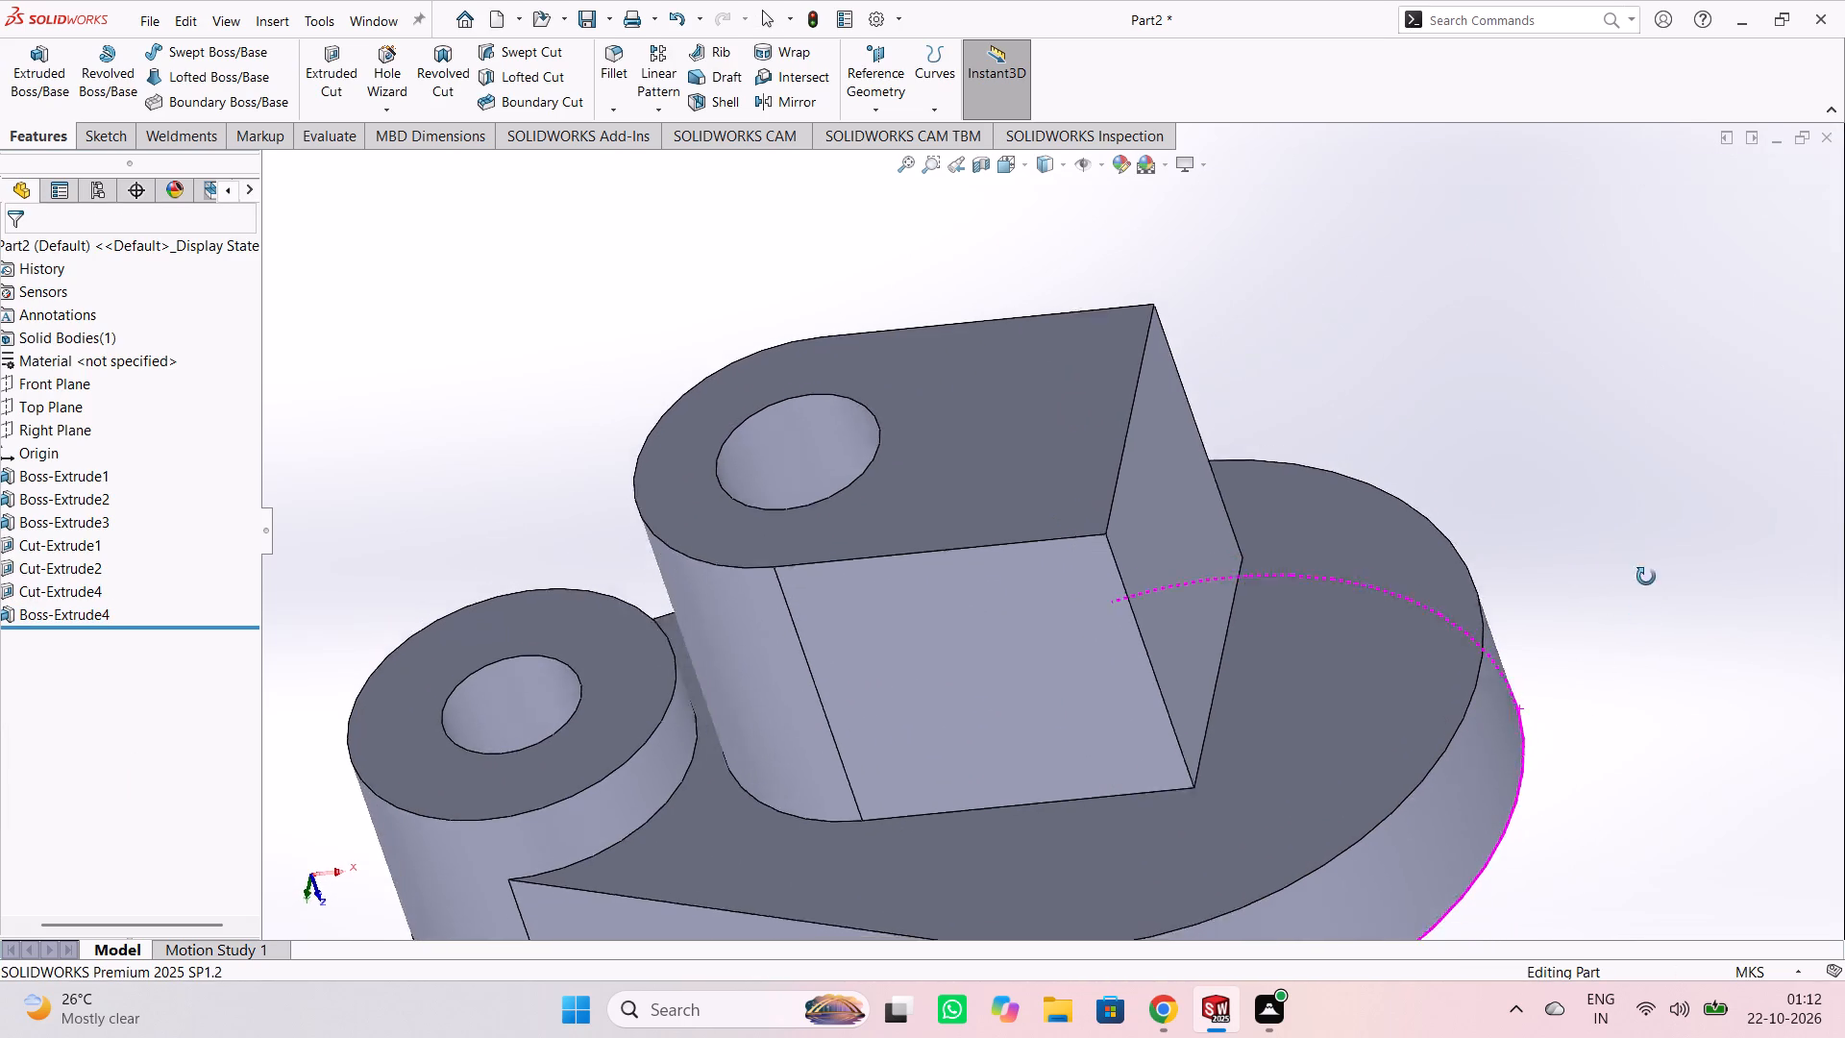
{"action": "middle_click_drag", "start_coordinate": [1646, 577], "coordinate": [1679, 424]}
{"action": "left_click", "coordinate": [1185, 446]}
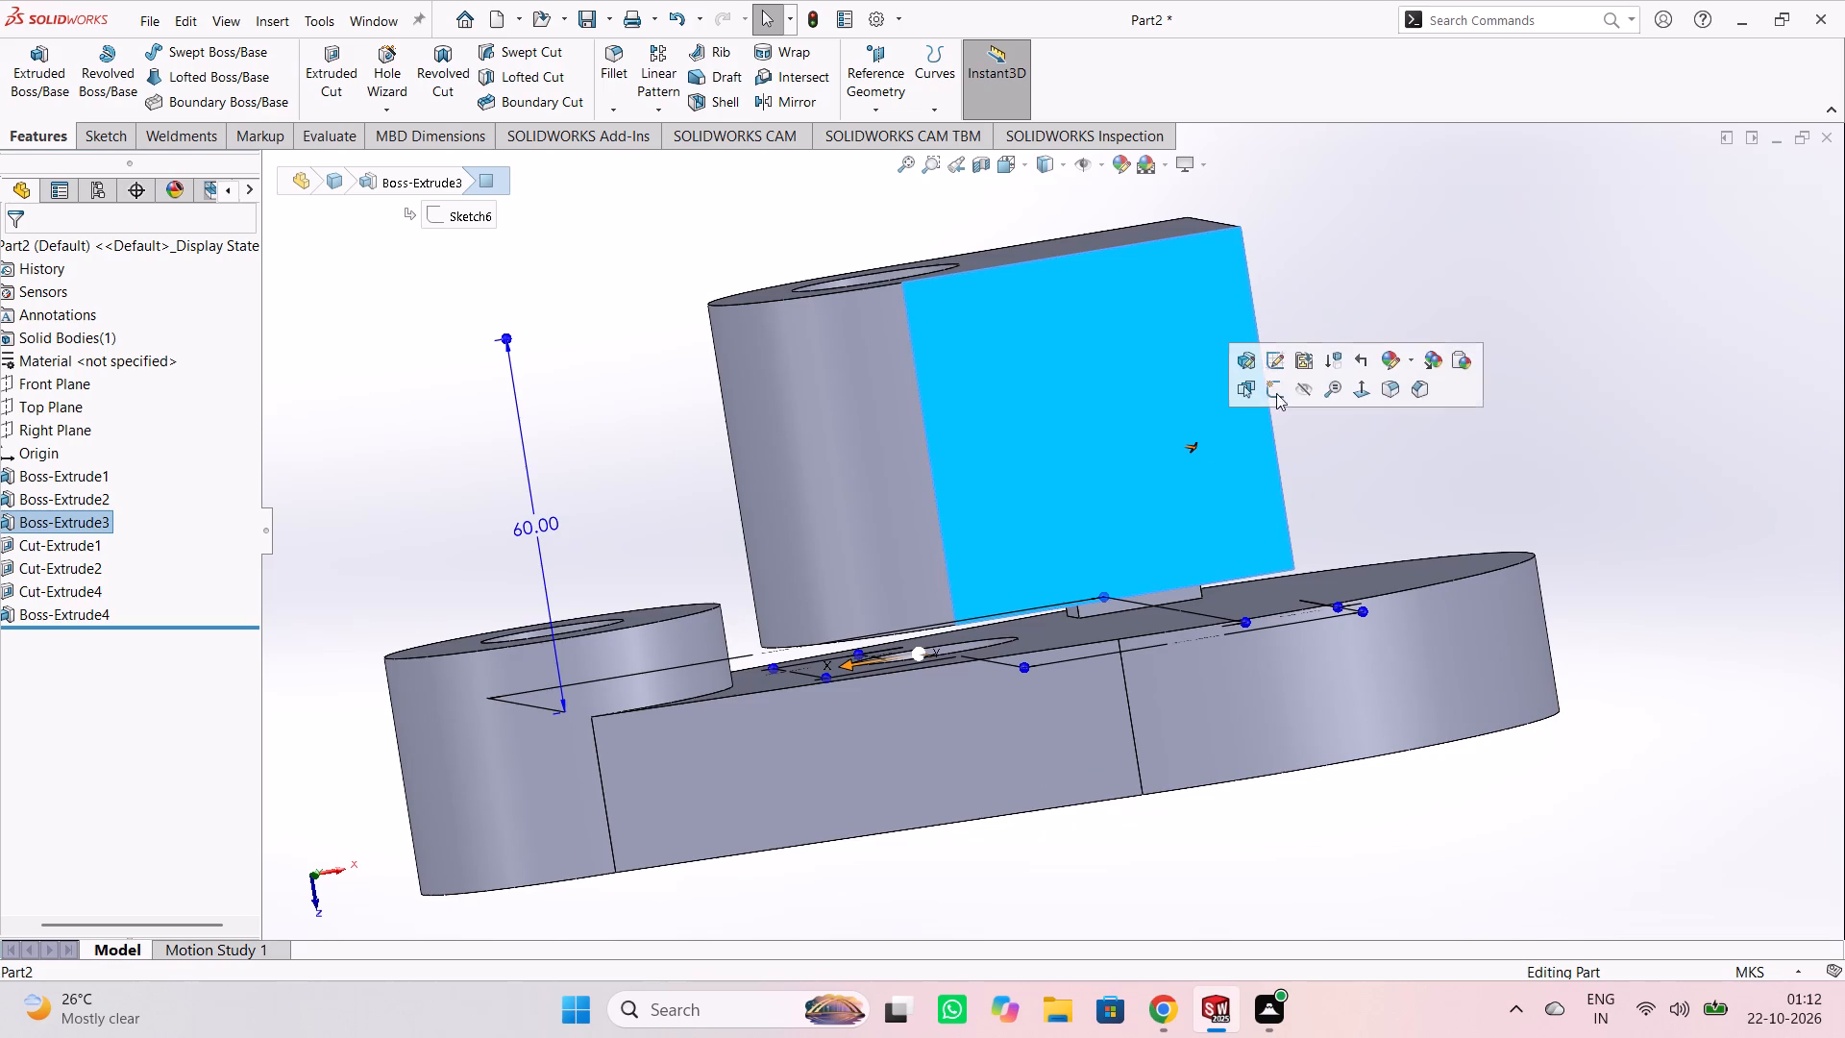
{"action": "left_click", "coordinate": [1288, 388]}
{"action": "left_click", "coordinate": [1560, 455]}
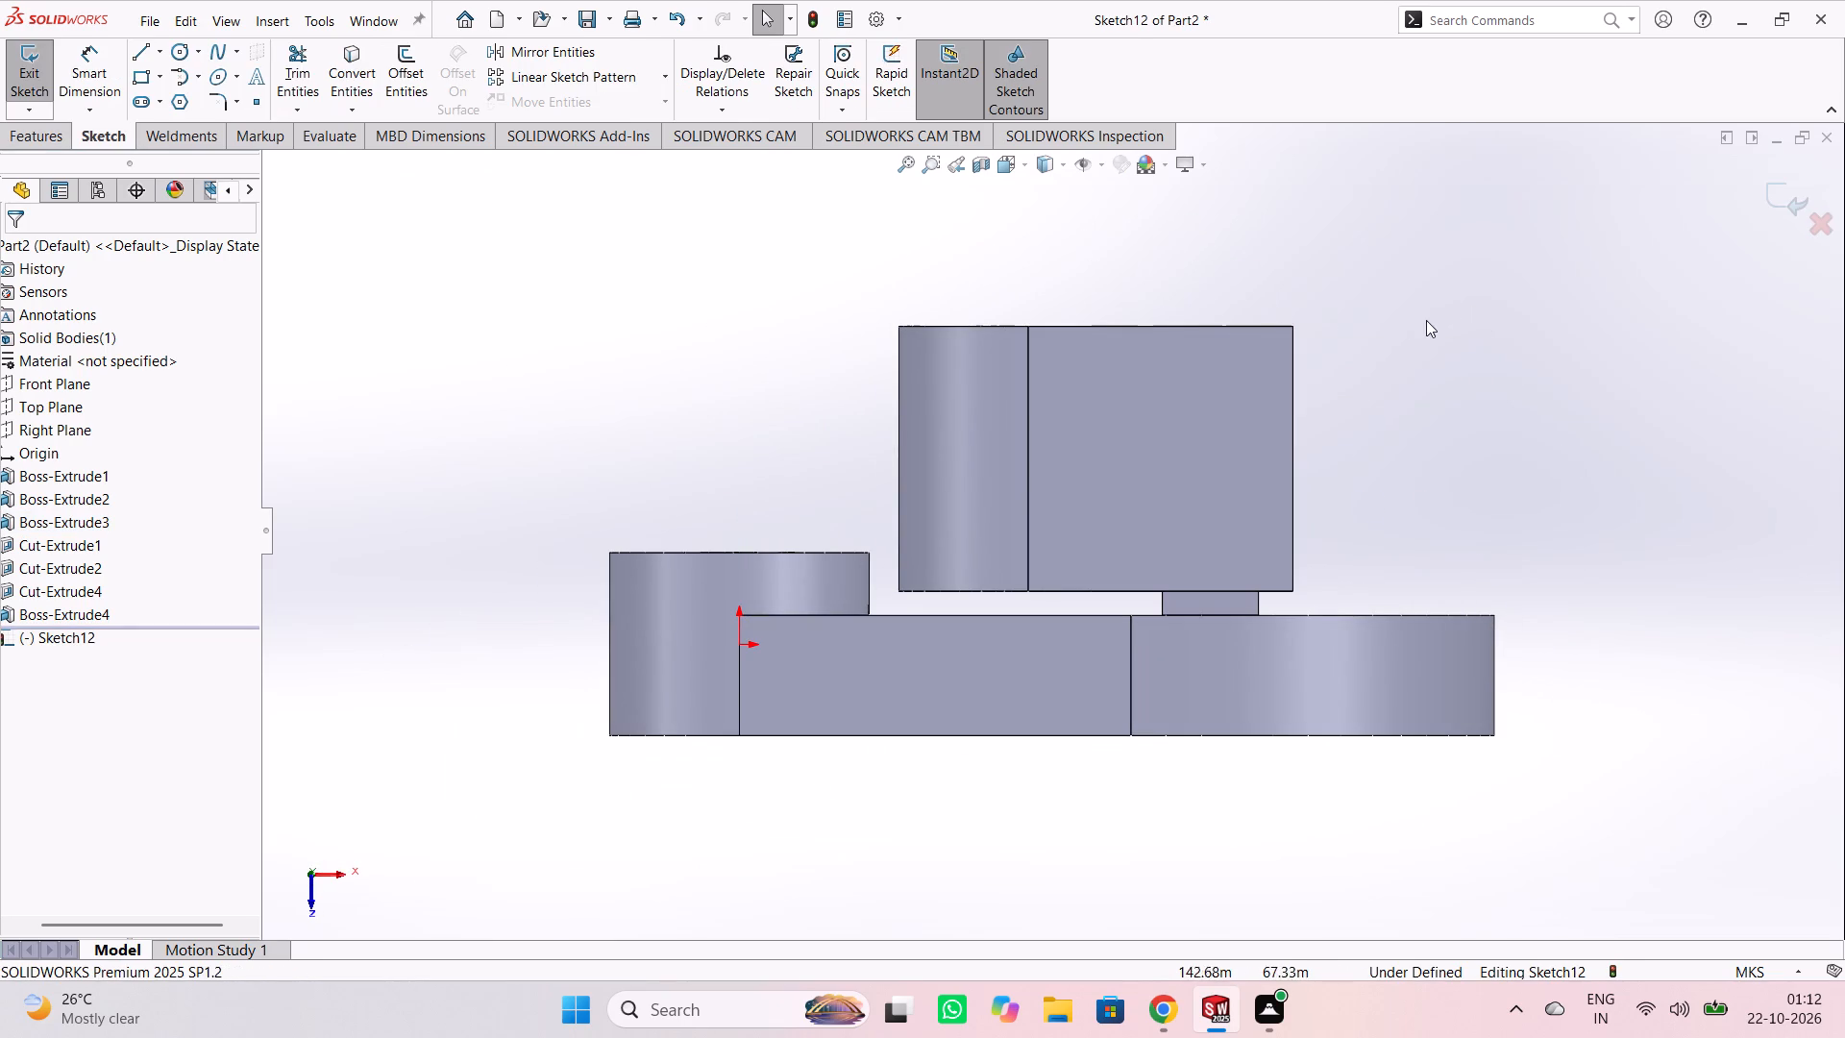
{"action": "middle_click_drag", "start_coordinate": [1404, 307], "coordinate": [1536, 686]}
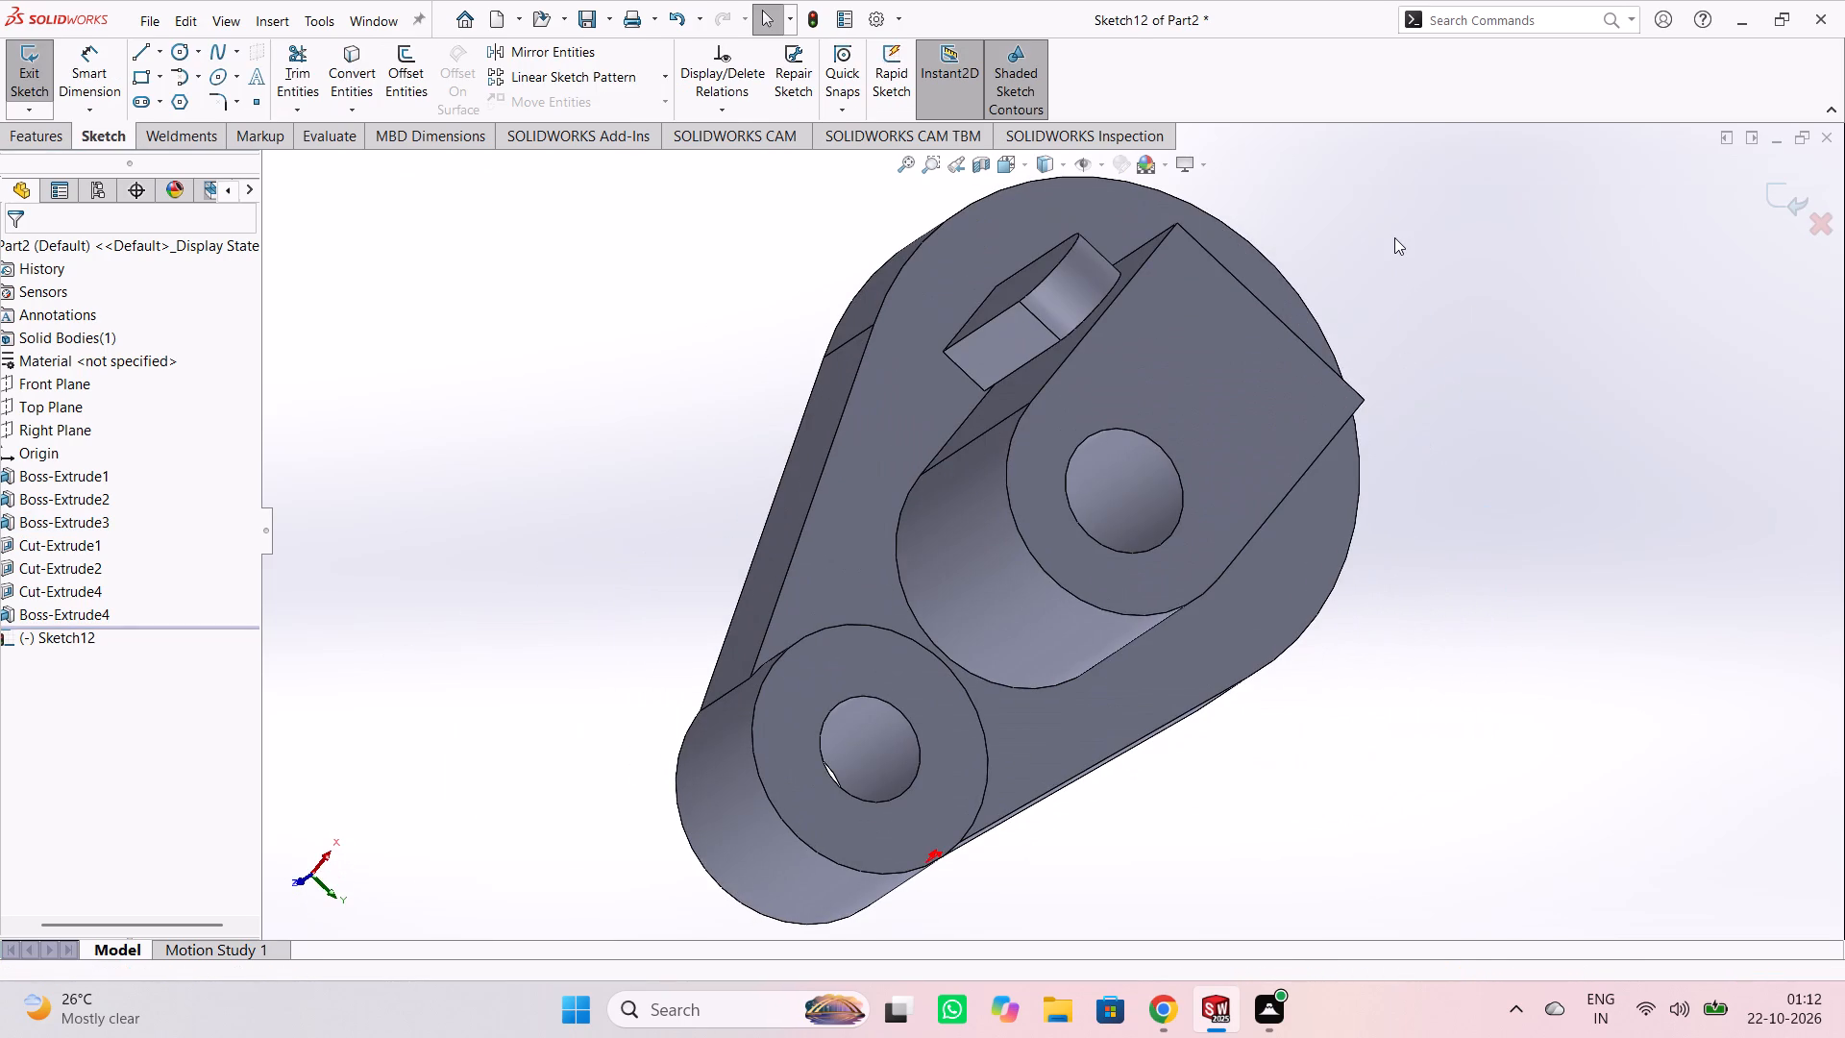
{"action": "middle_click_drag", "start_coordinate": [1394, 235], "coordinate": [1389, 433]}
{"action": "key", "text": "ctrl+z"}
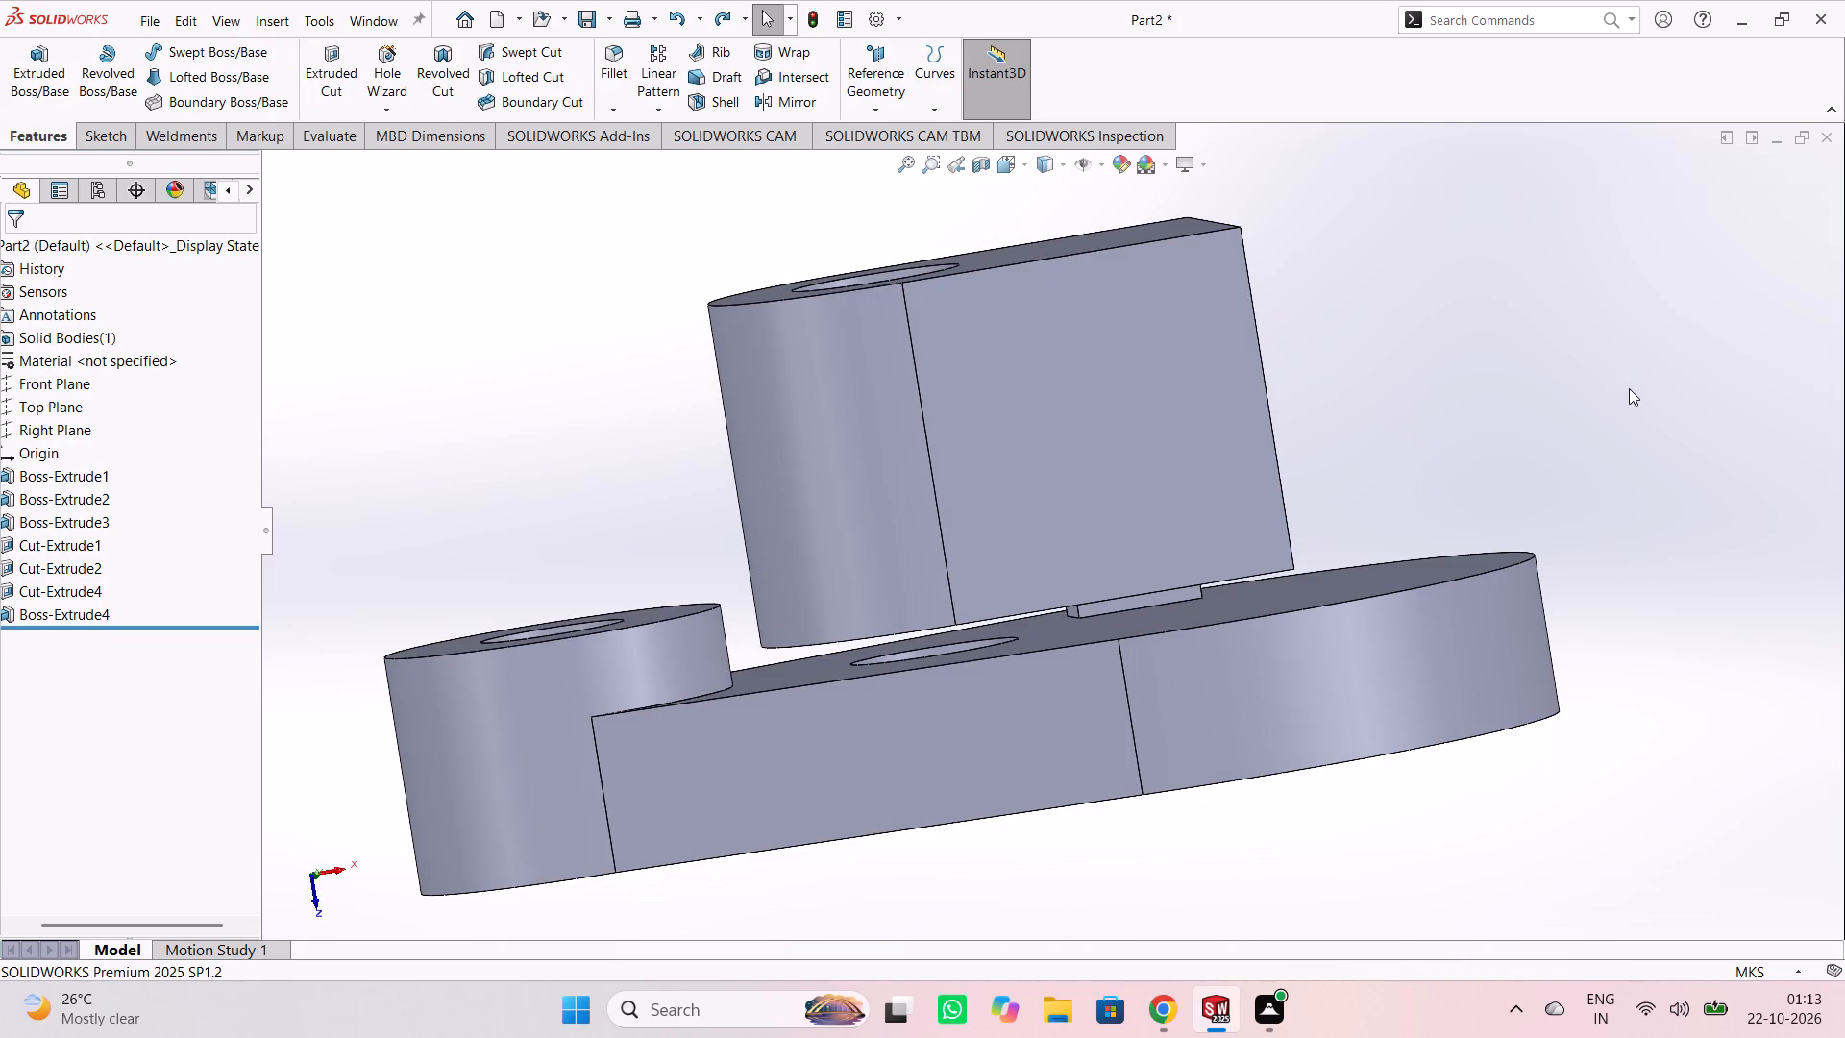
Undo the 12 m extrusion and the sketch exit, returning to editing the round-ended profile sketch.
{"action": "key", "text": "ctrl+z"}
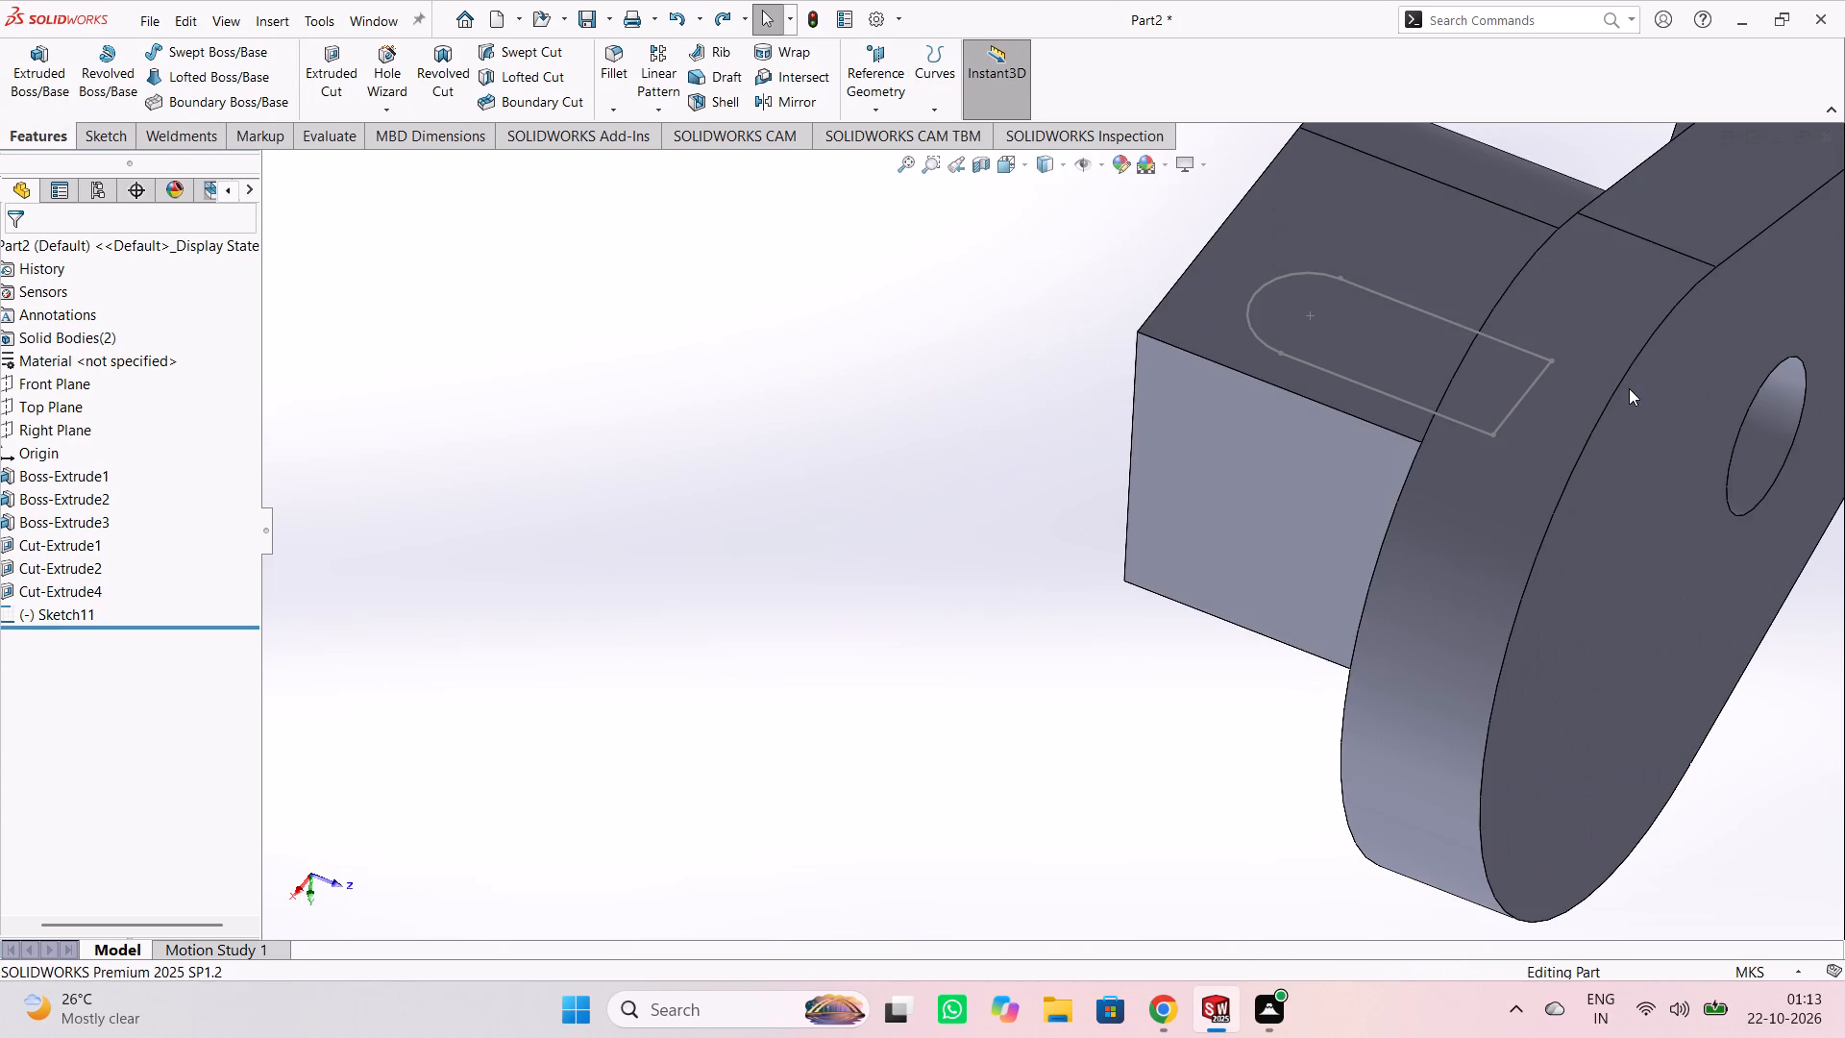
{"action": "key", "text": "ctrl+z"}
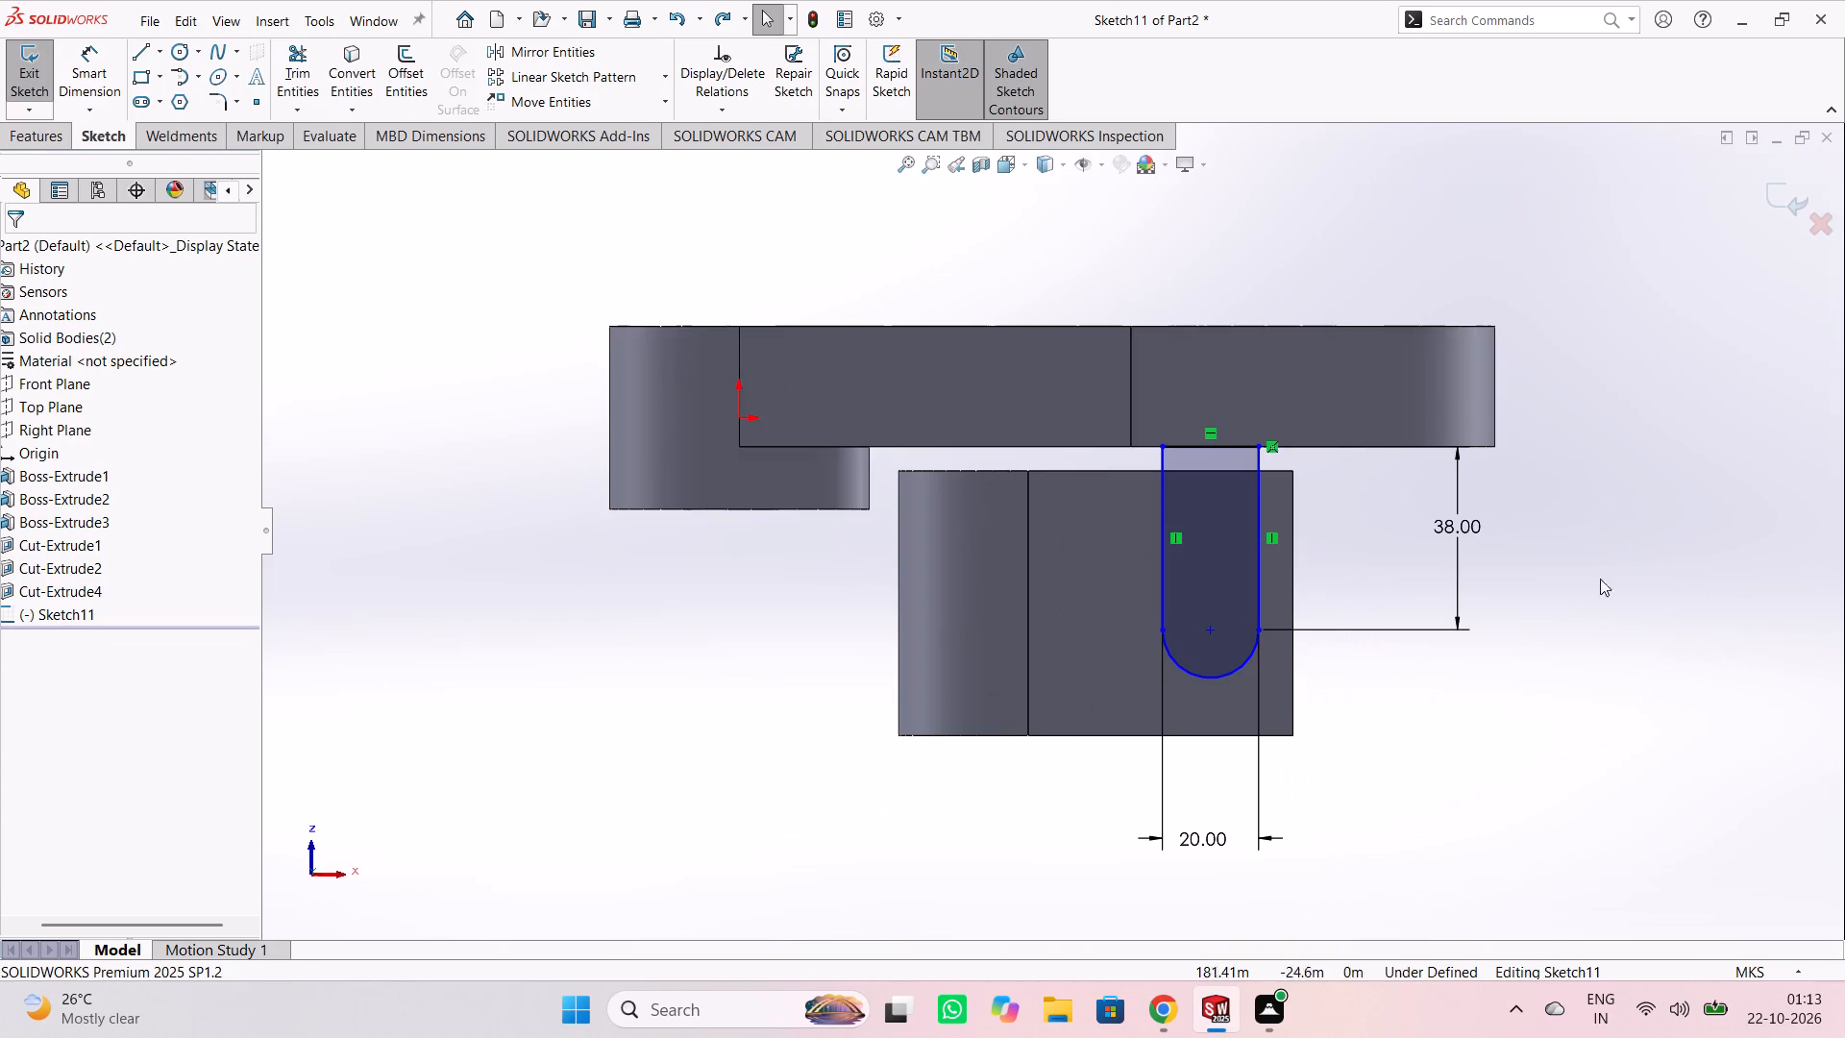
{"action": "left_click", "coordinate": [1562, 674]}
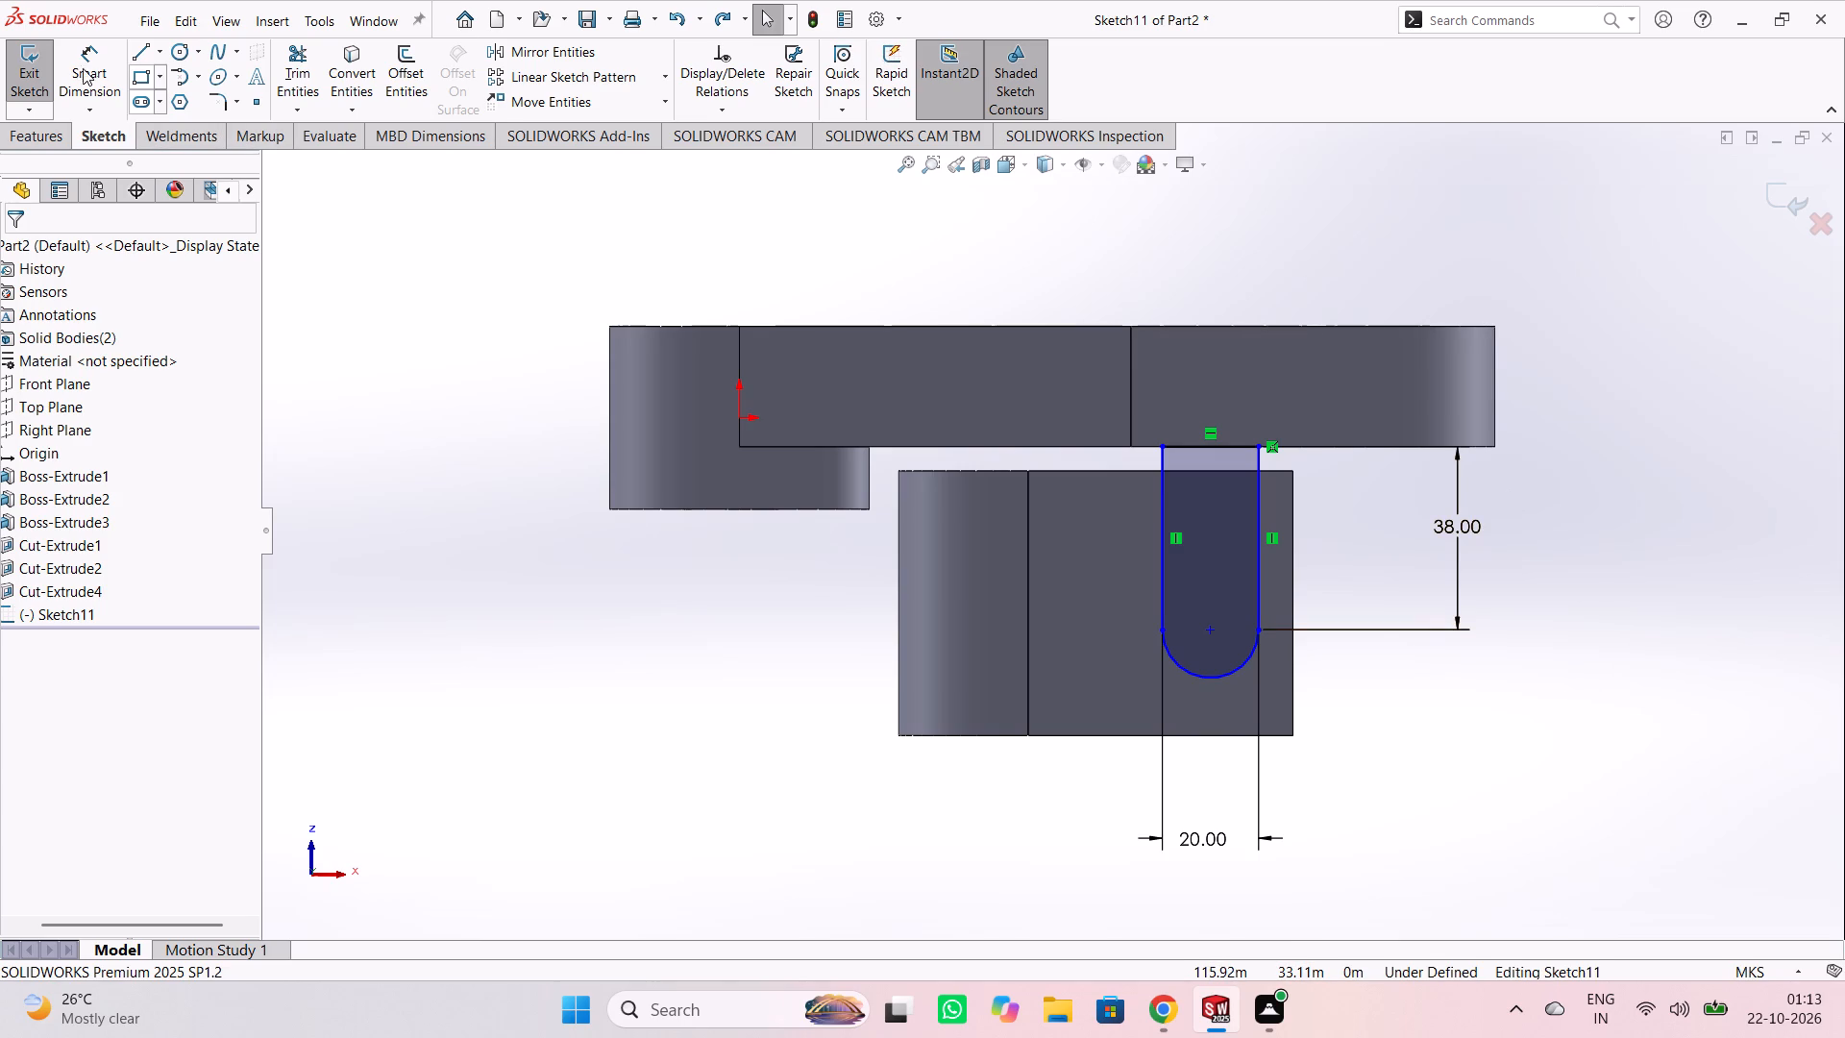
Dimension the gap between the profile's long side and the D-shaped boss's nearest parallel edge at 7 m.
{"action": "left_click", "coordinate": [81, 68]}
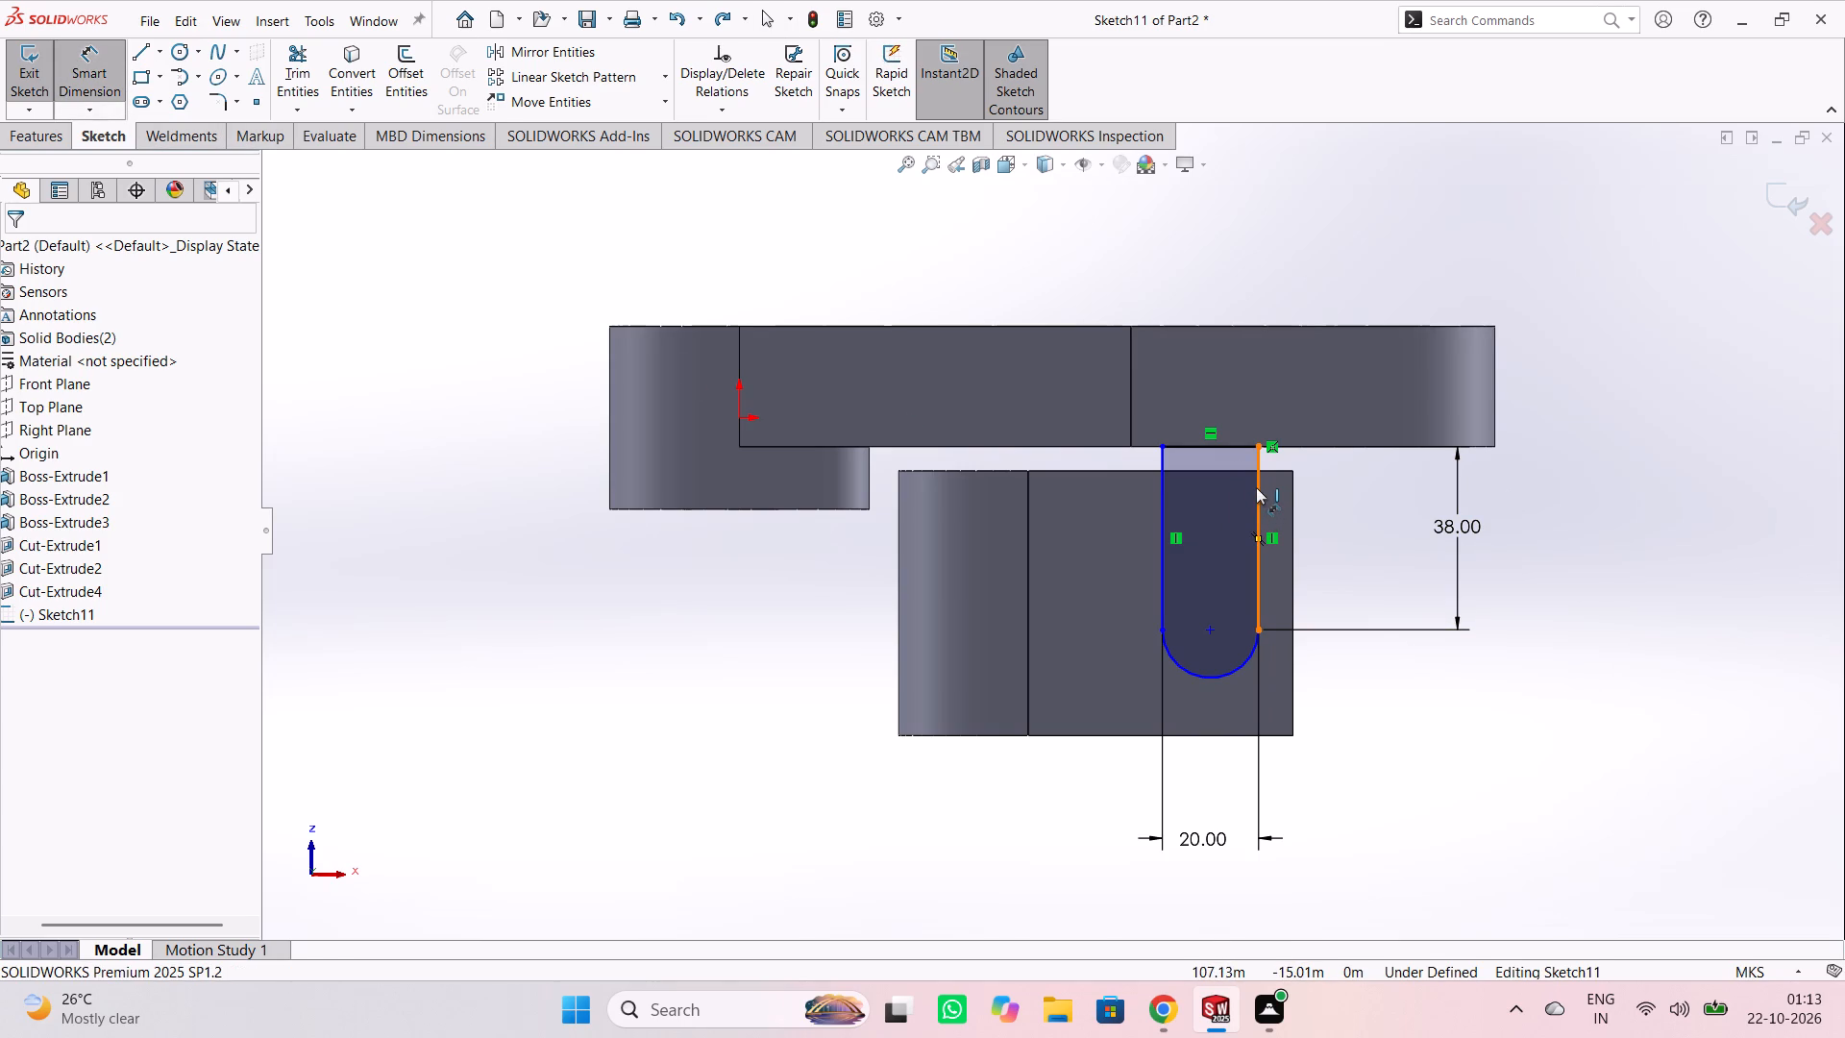
{"action": "left_click", "coordinate": [1256, 487]}
{"action": "left_click", "coordinate": [1293, 503]}
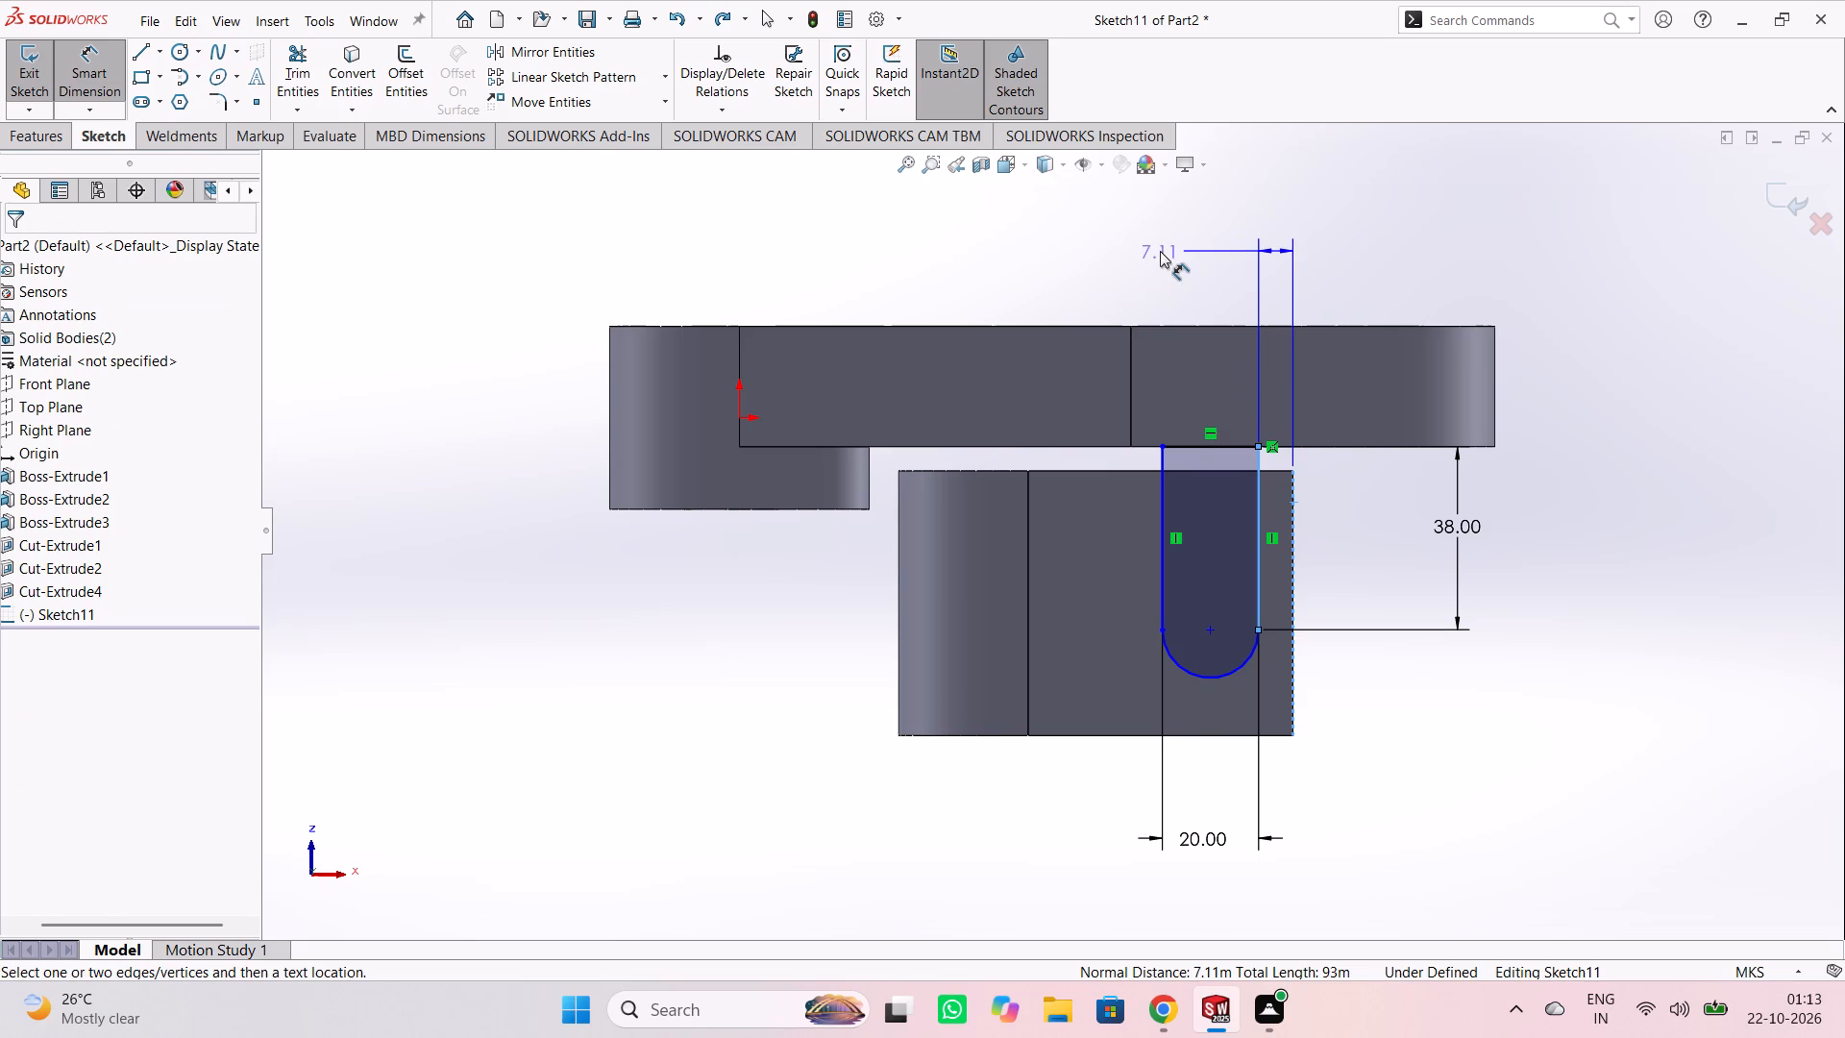
{"action": "left_click", "coordinate": [1160, 251]}
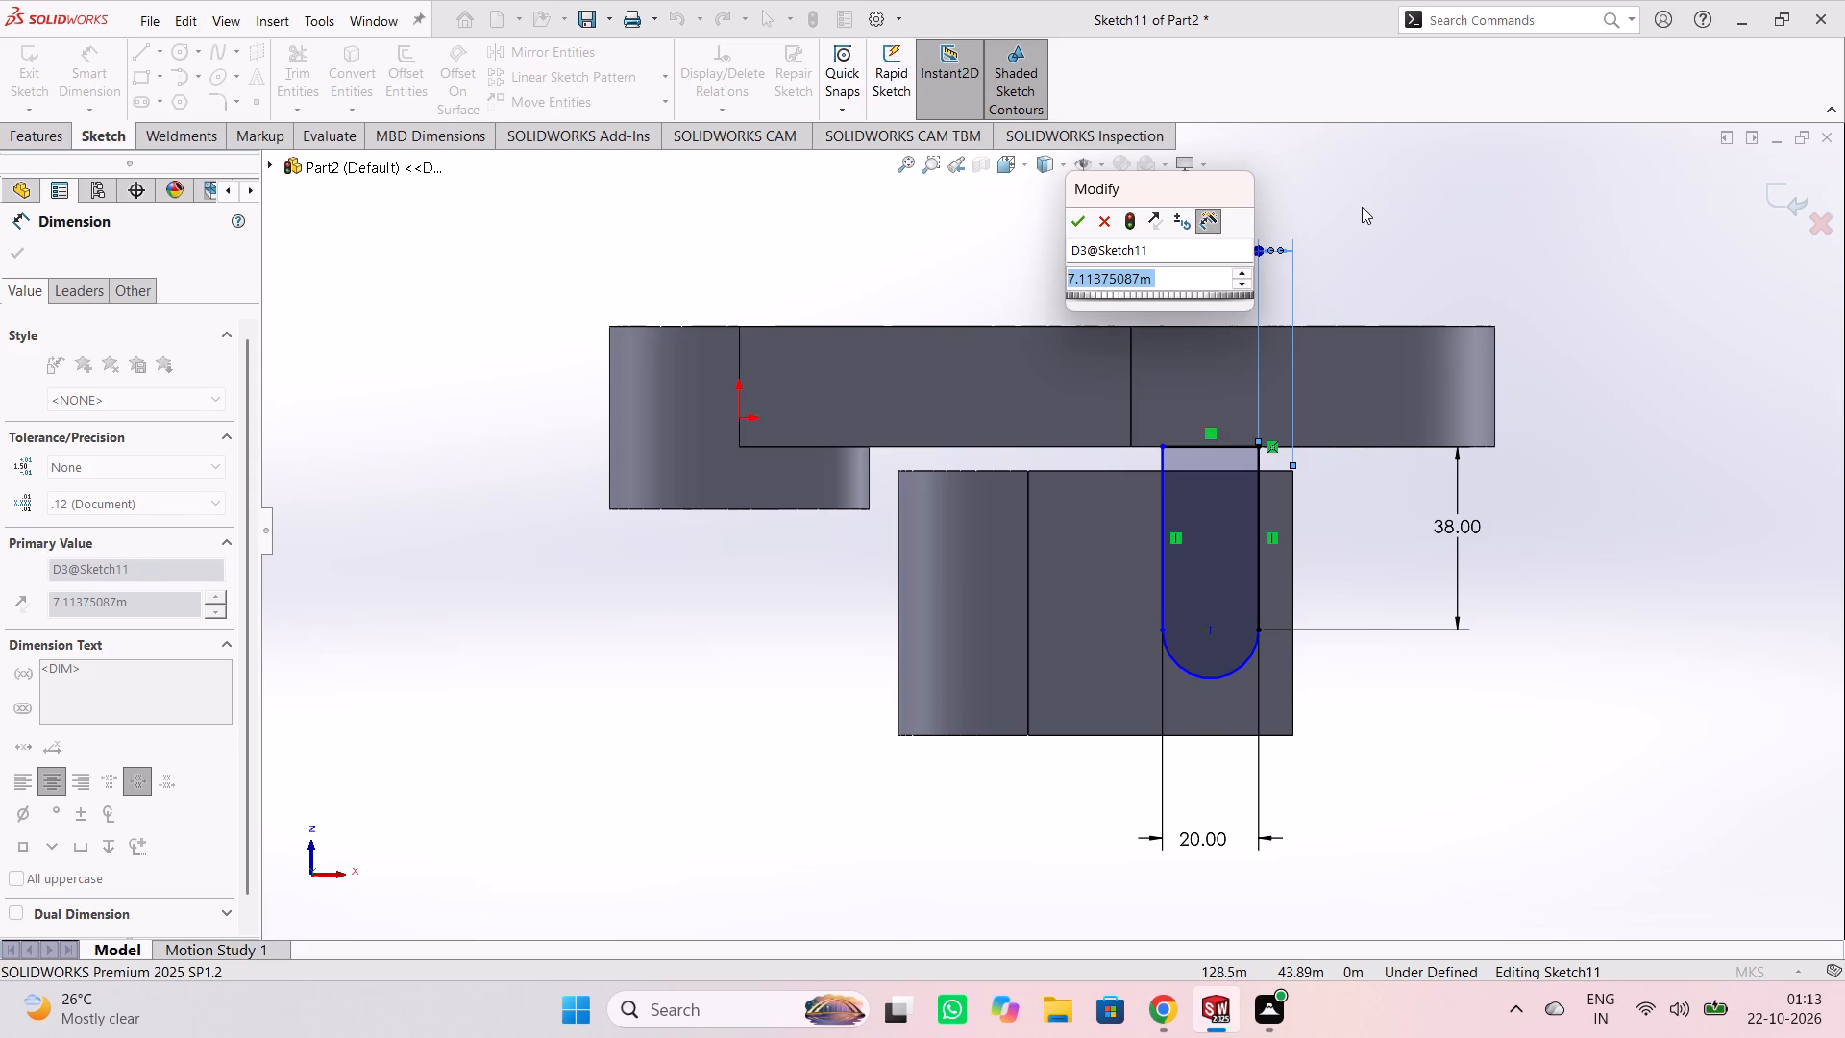
{"action": "key", "text": "7"}
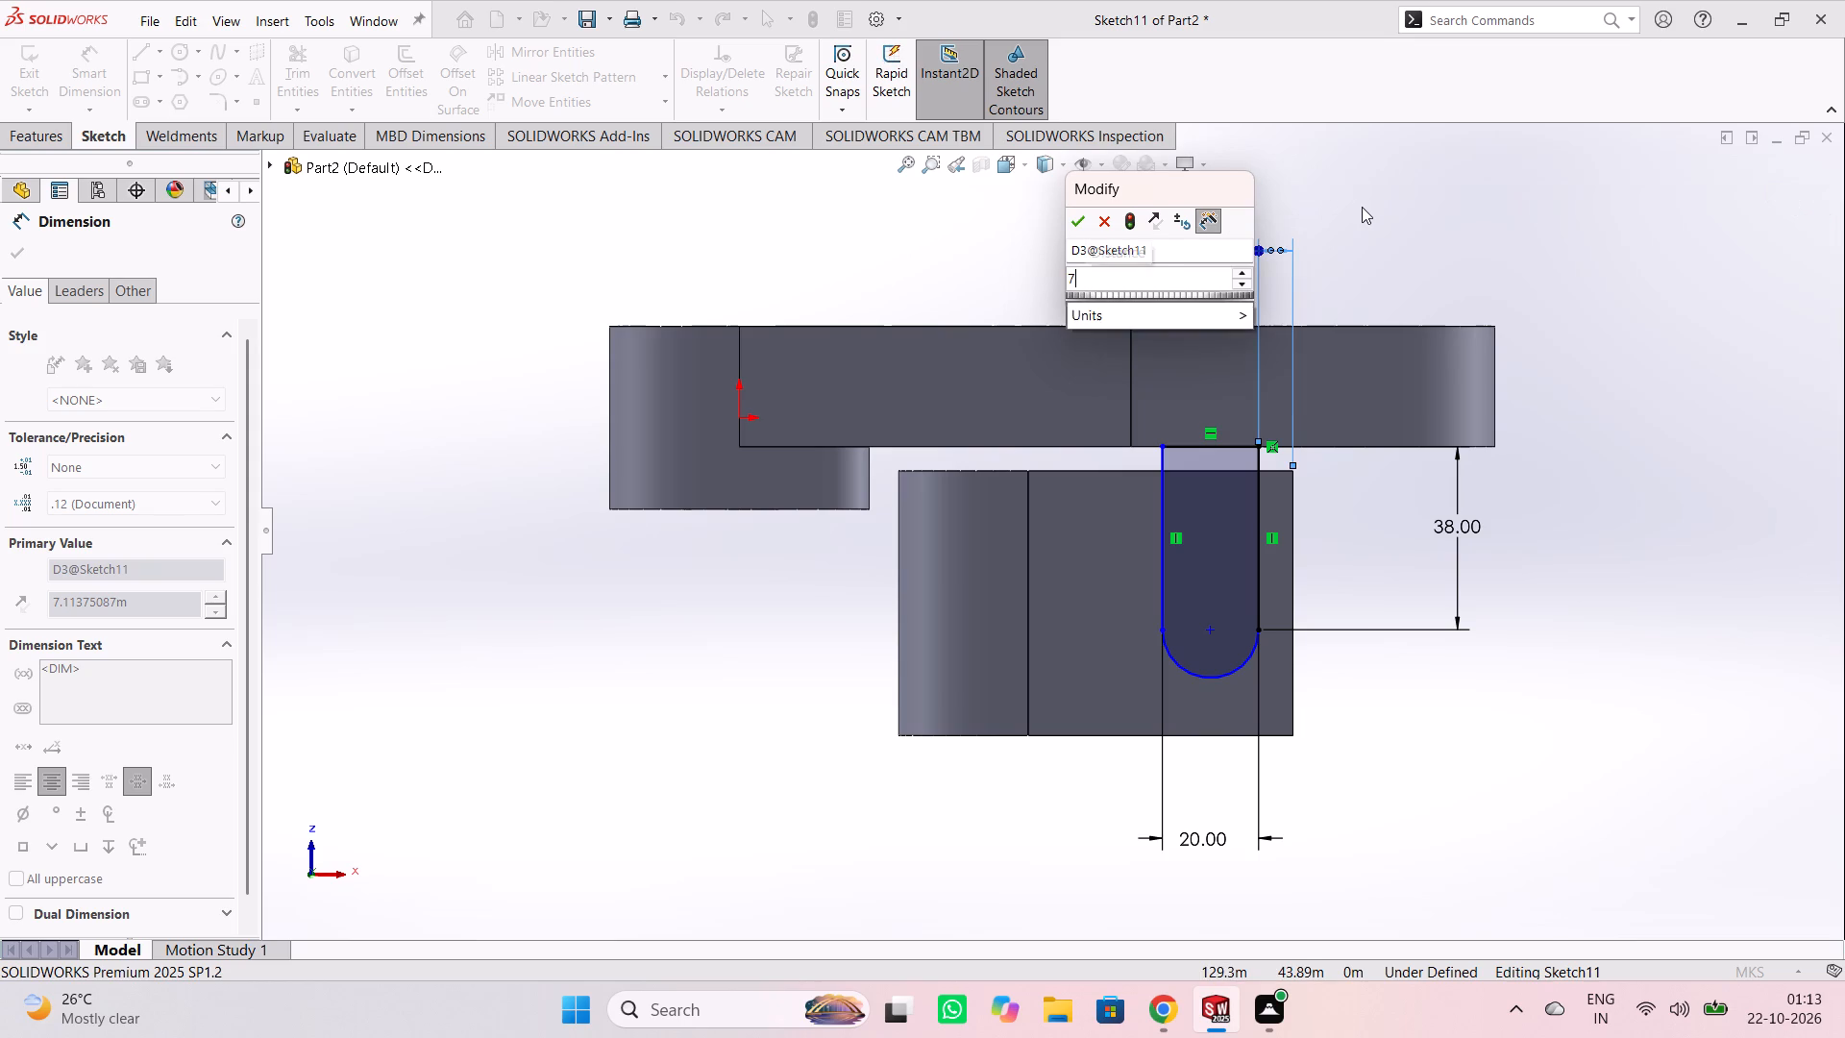
{"action": "key", "text": "Return"}
{"action": "left_click", "coordinate": [1526, 261]}
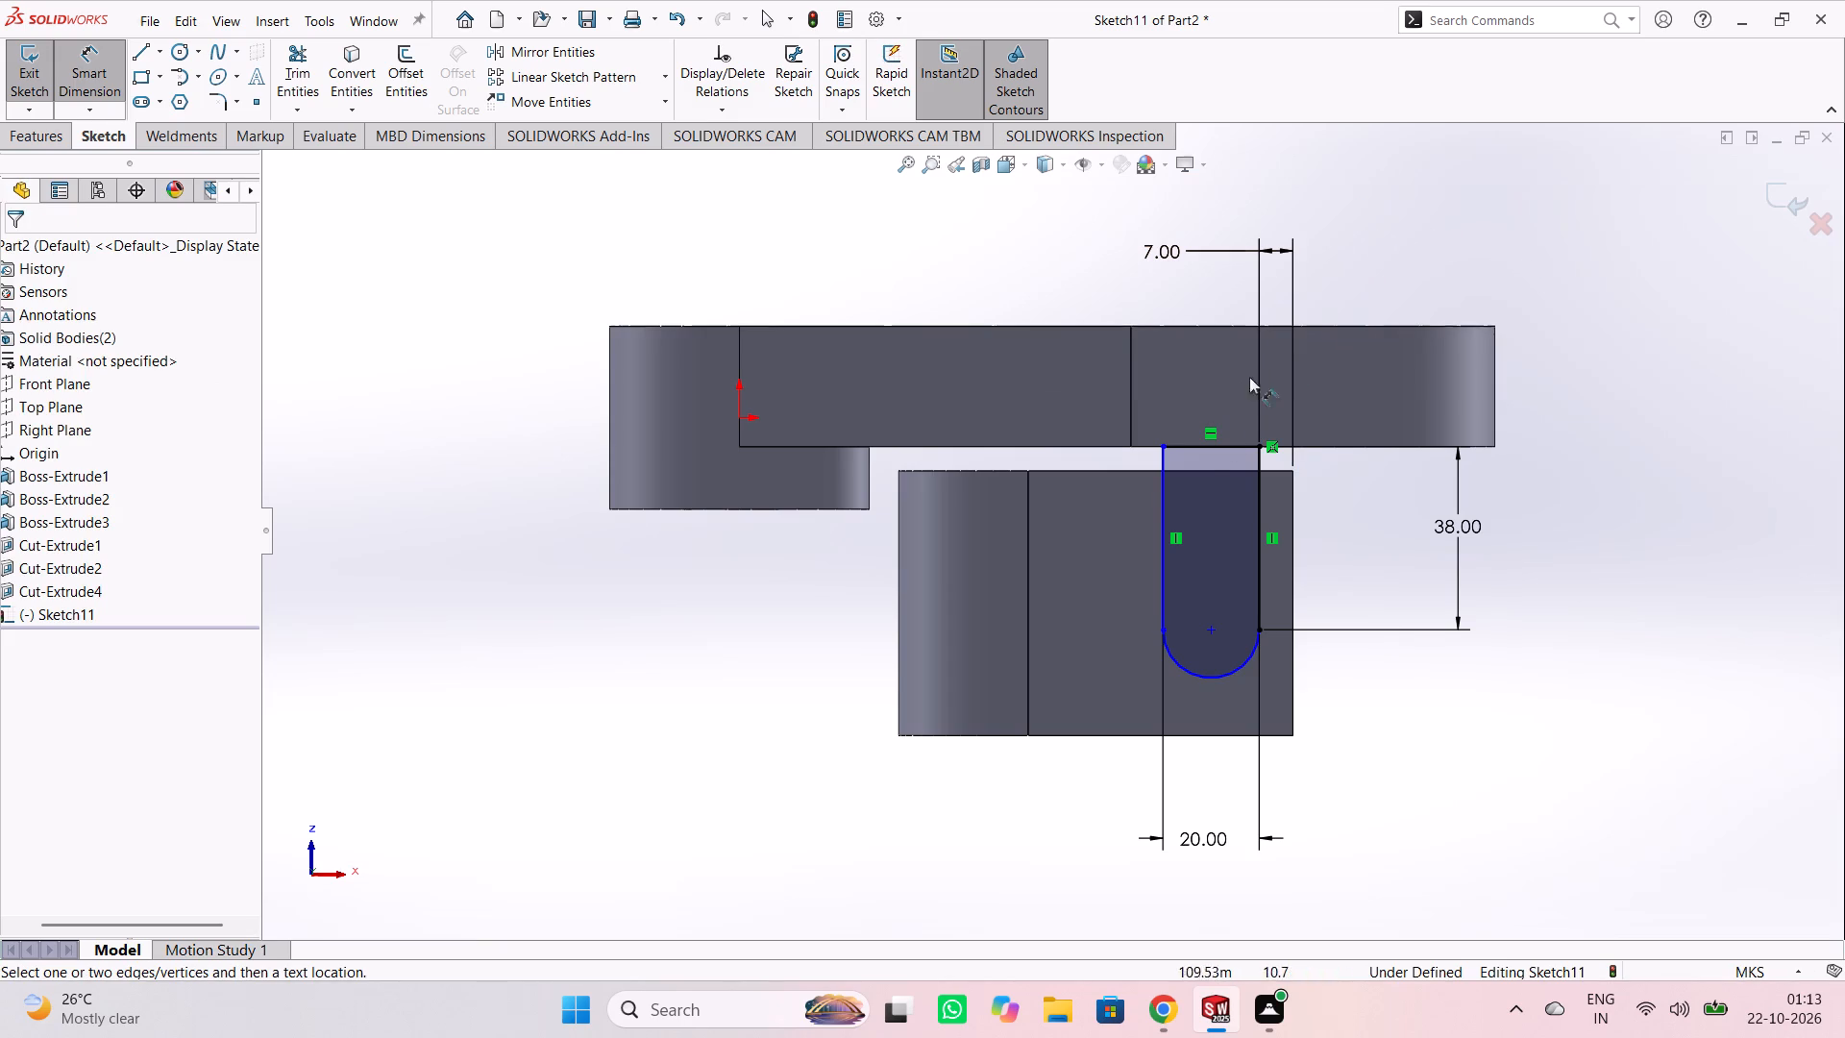
Add a 20 m dimension to the profile's straight short side and a 10 m radius dimension to its rounded end.
{"action": "left_click", "coordinate": [1210, 446]}
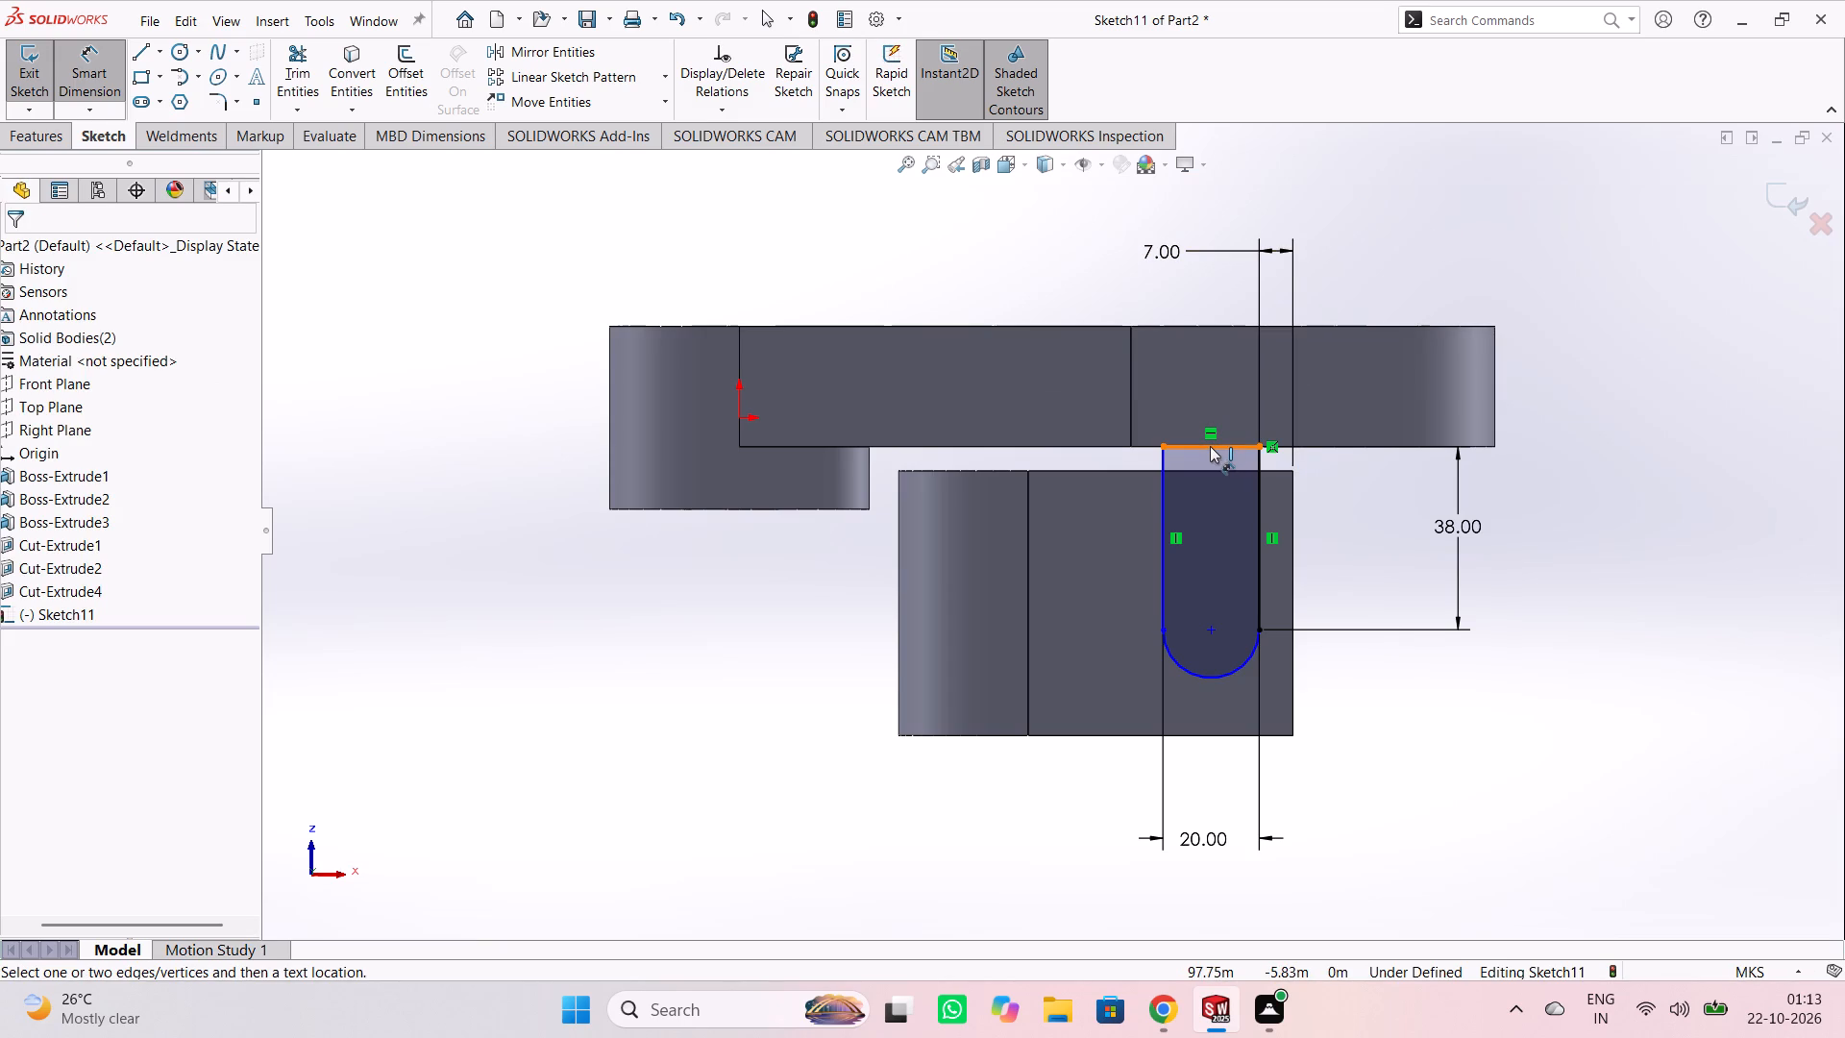
{"action": "left_click", "coordinate": [1193, 293]}
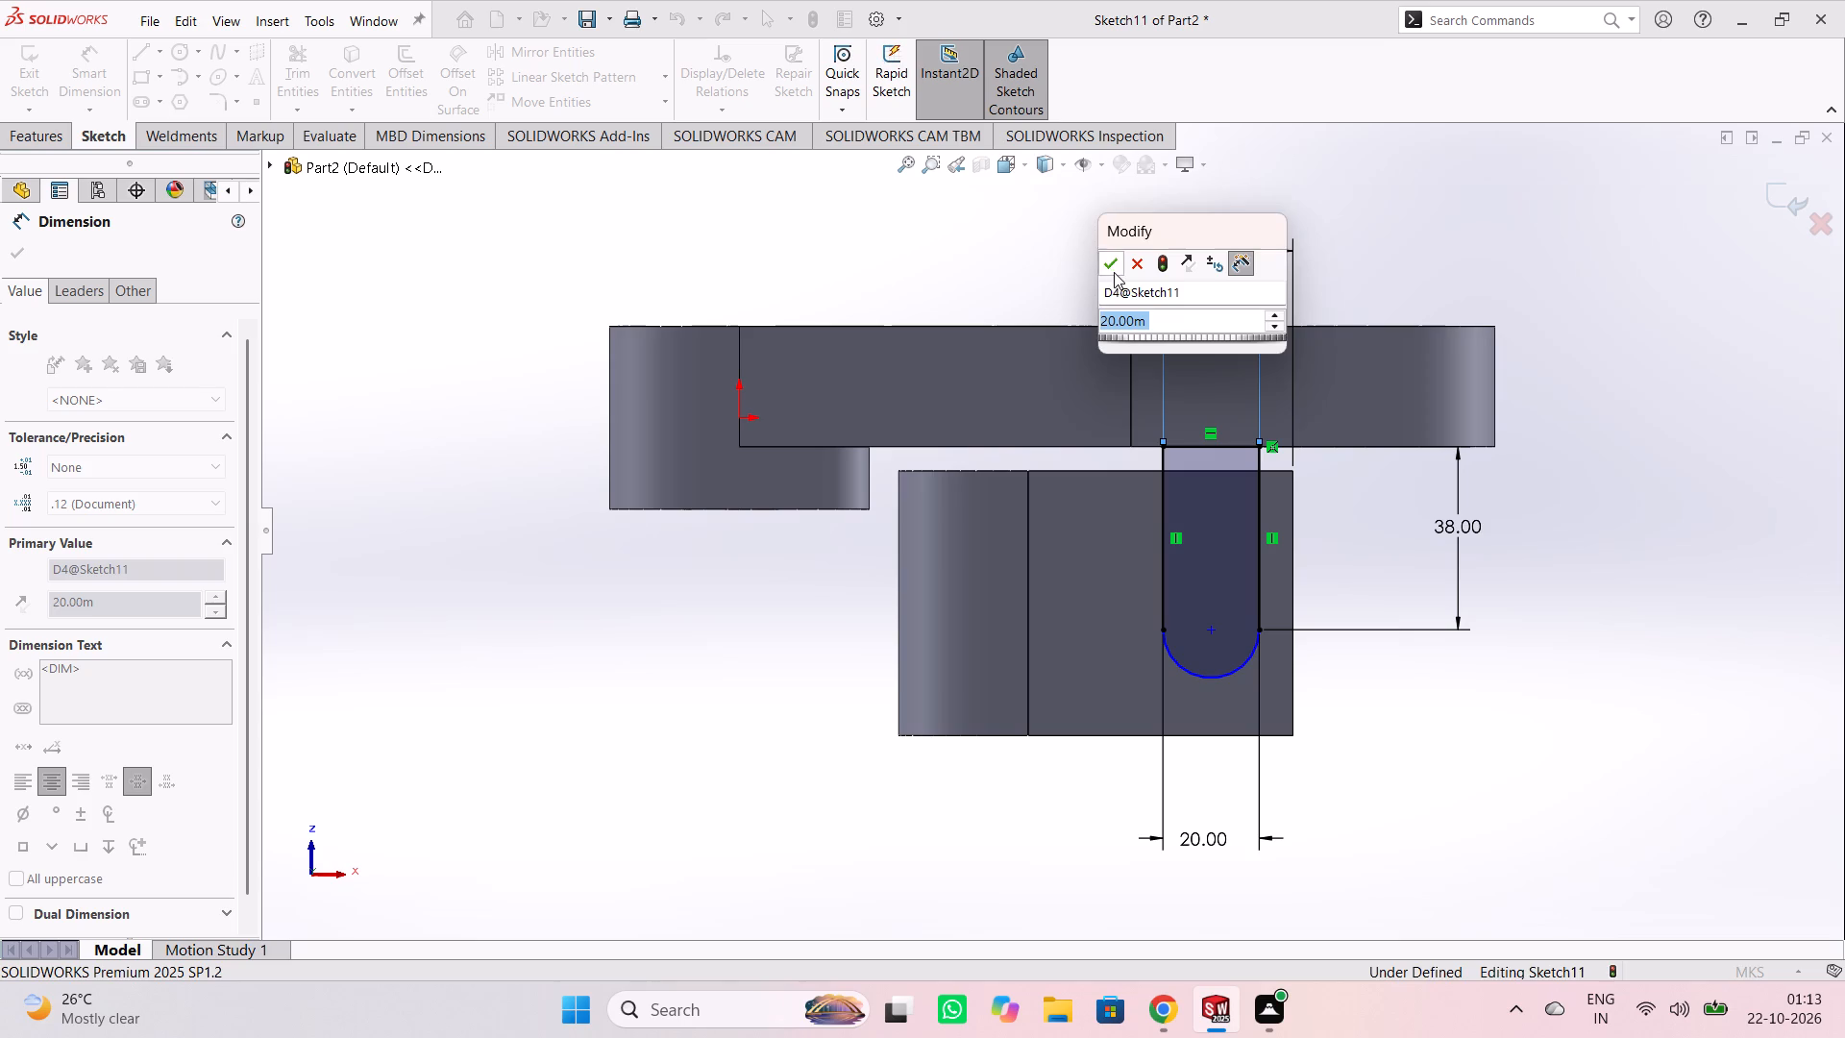
{"action": "left_click", "coordinate": [1114, 272]}
{"action": "left_click", "coordinate": [1216, 681]}
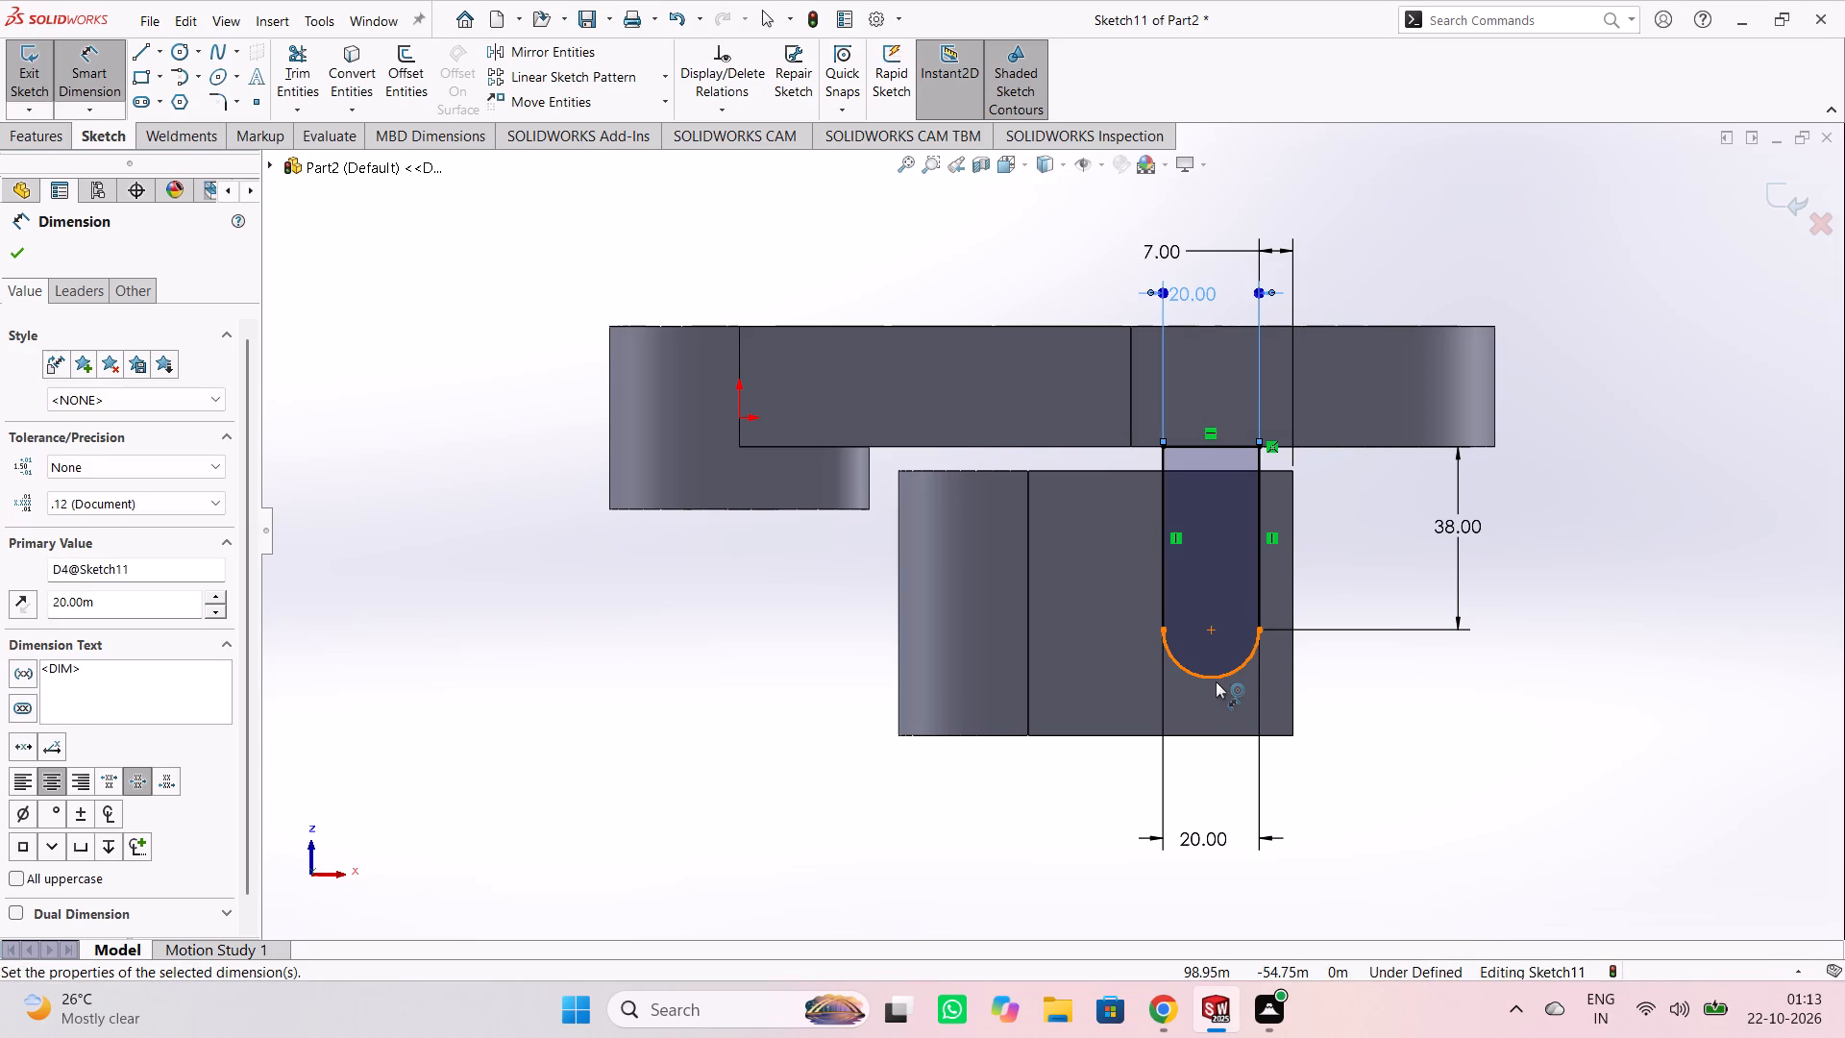
{"action": "left_click", "coordinate": [1335, 758]}
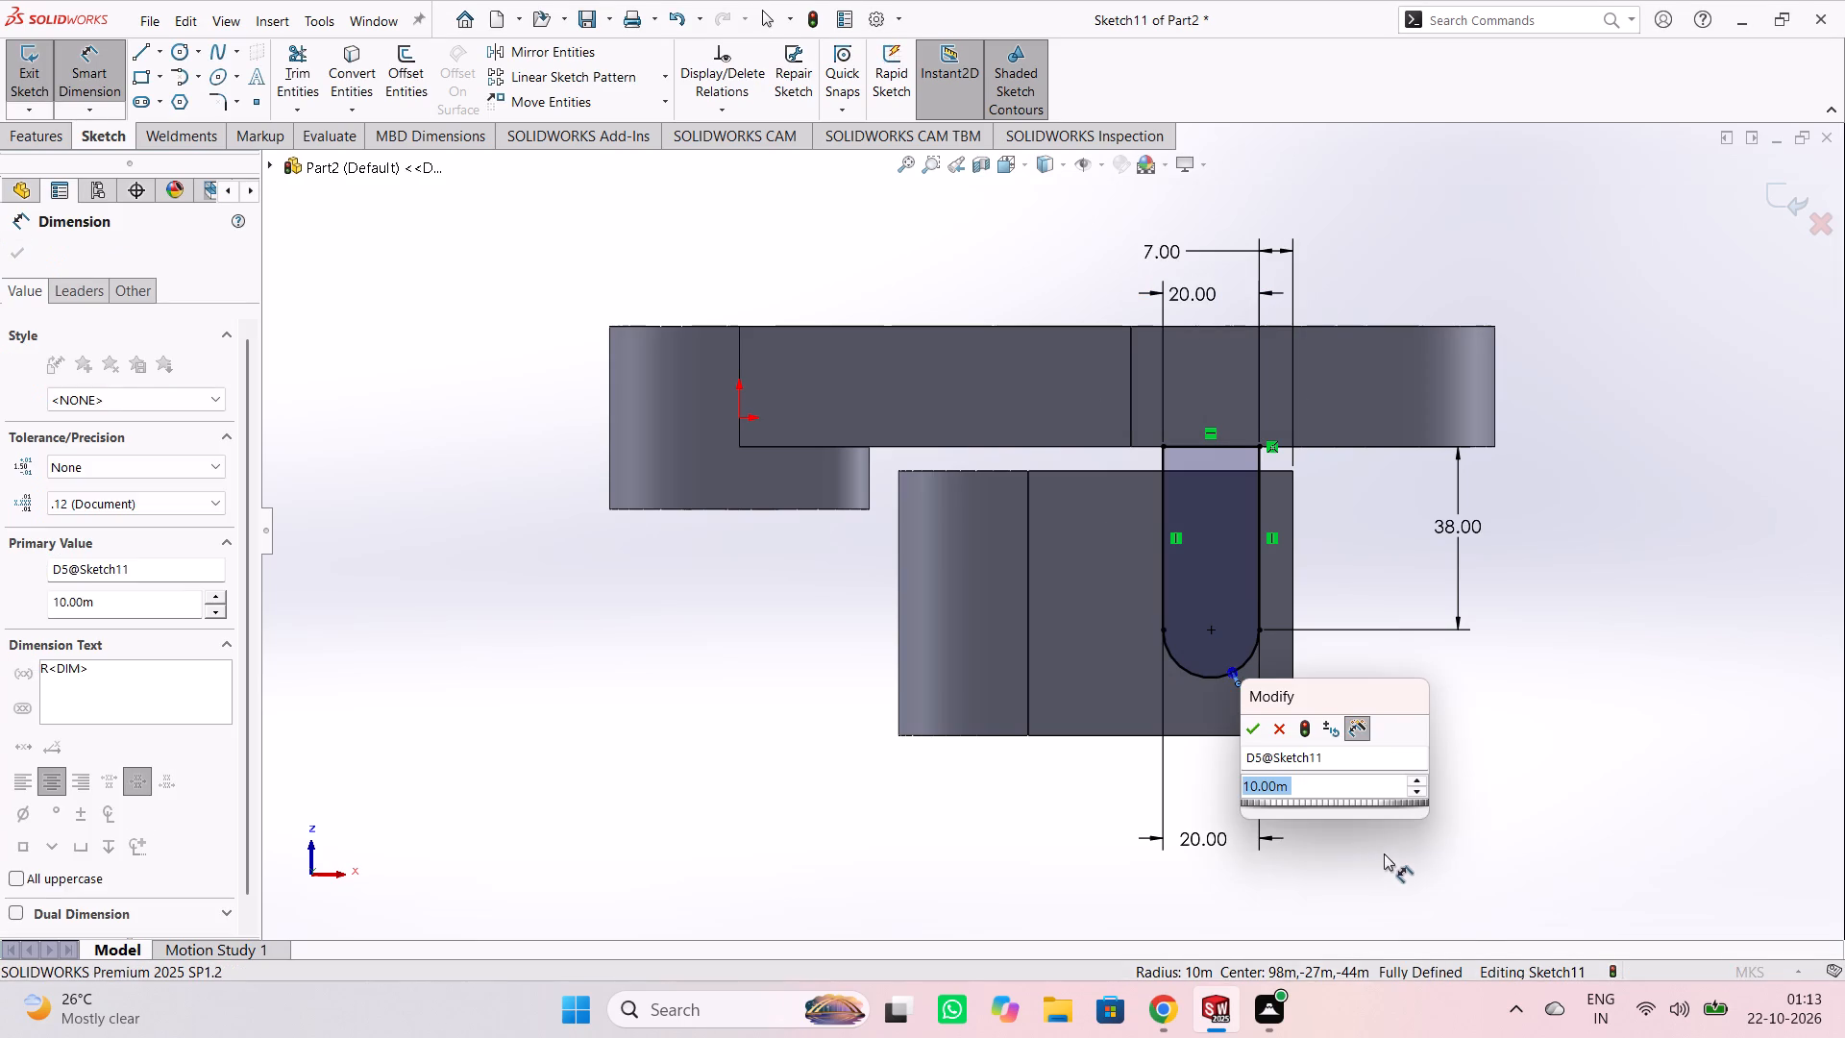
{"action": "left_click", "coordinate": [1245, 737]}
{"action": "left_click", "coordinate": [1503, 735]}
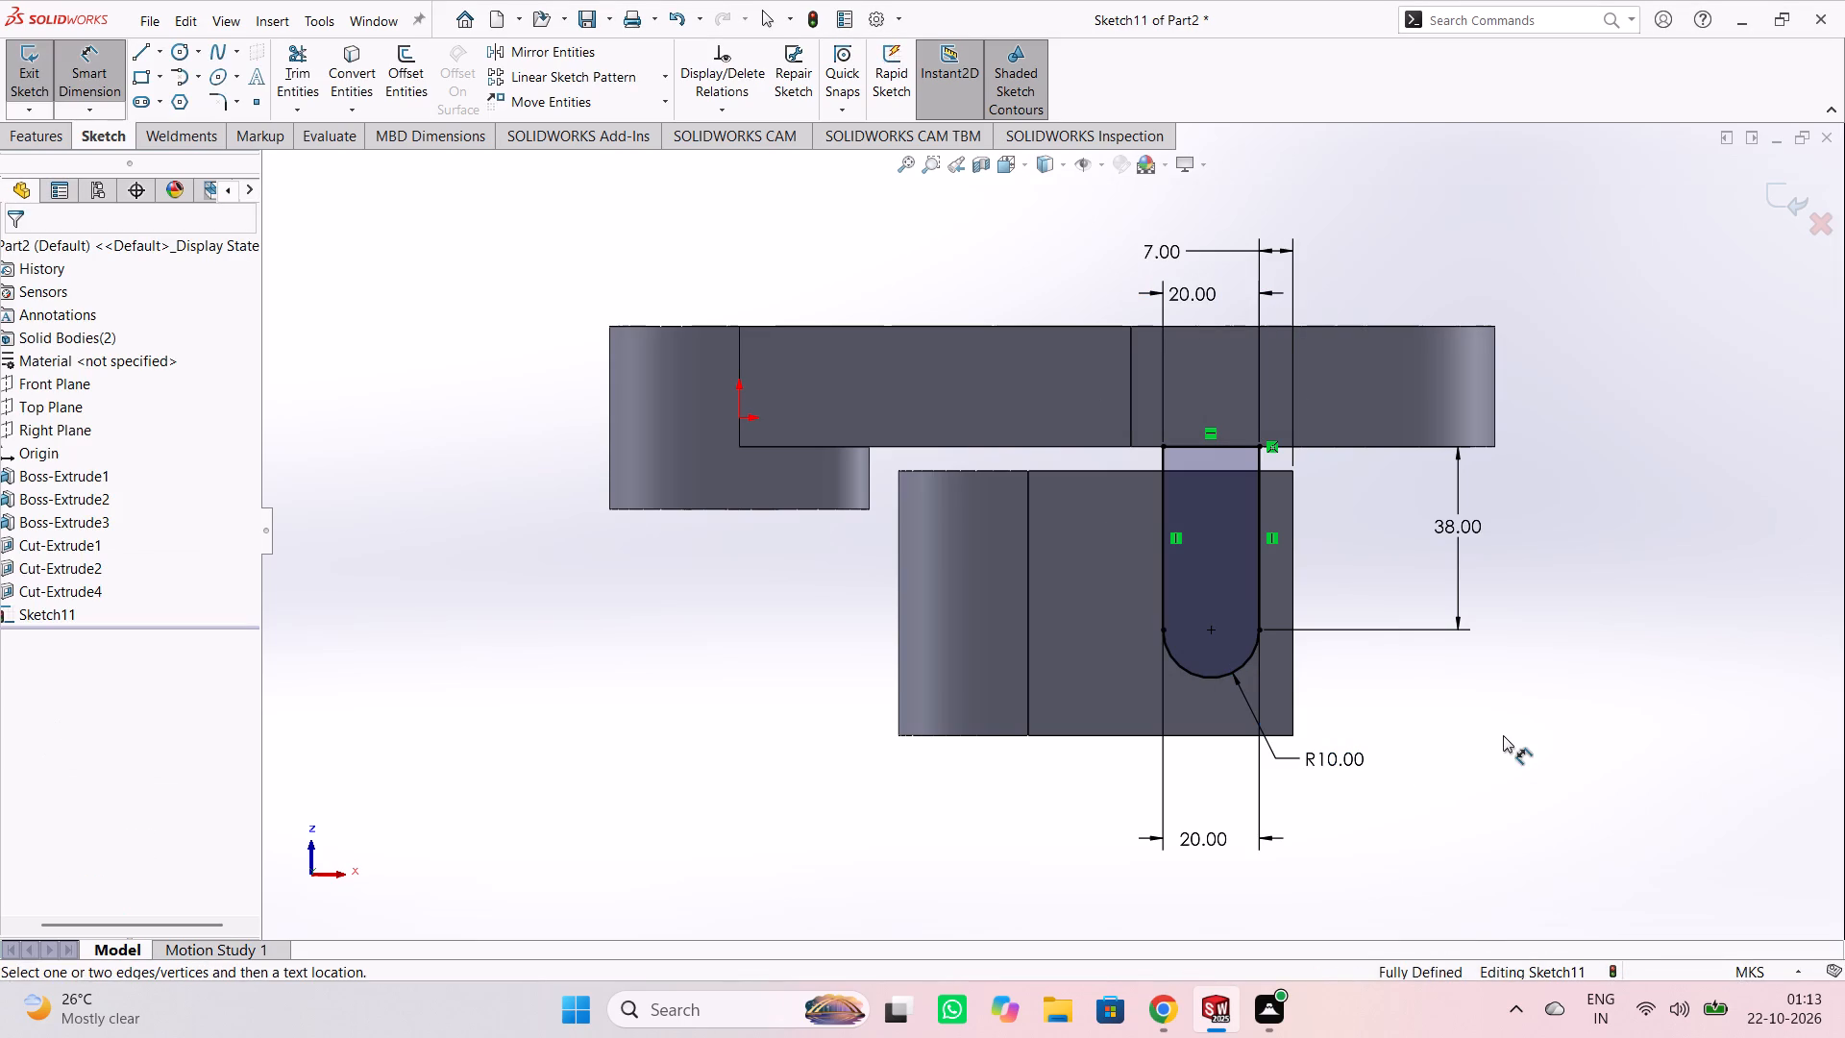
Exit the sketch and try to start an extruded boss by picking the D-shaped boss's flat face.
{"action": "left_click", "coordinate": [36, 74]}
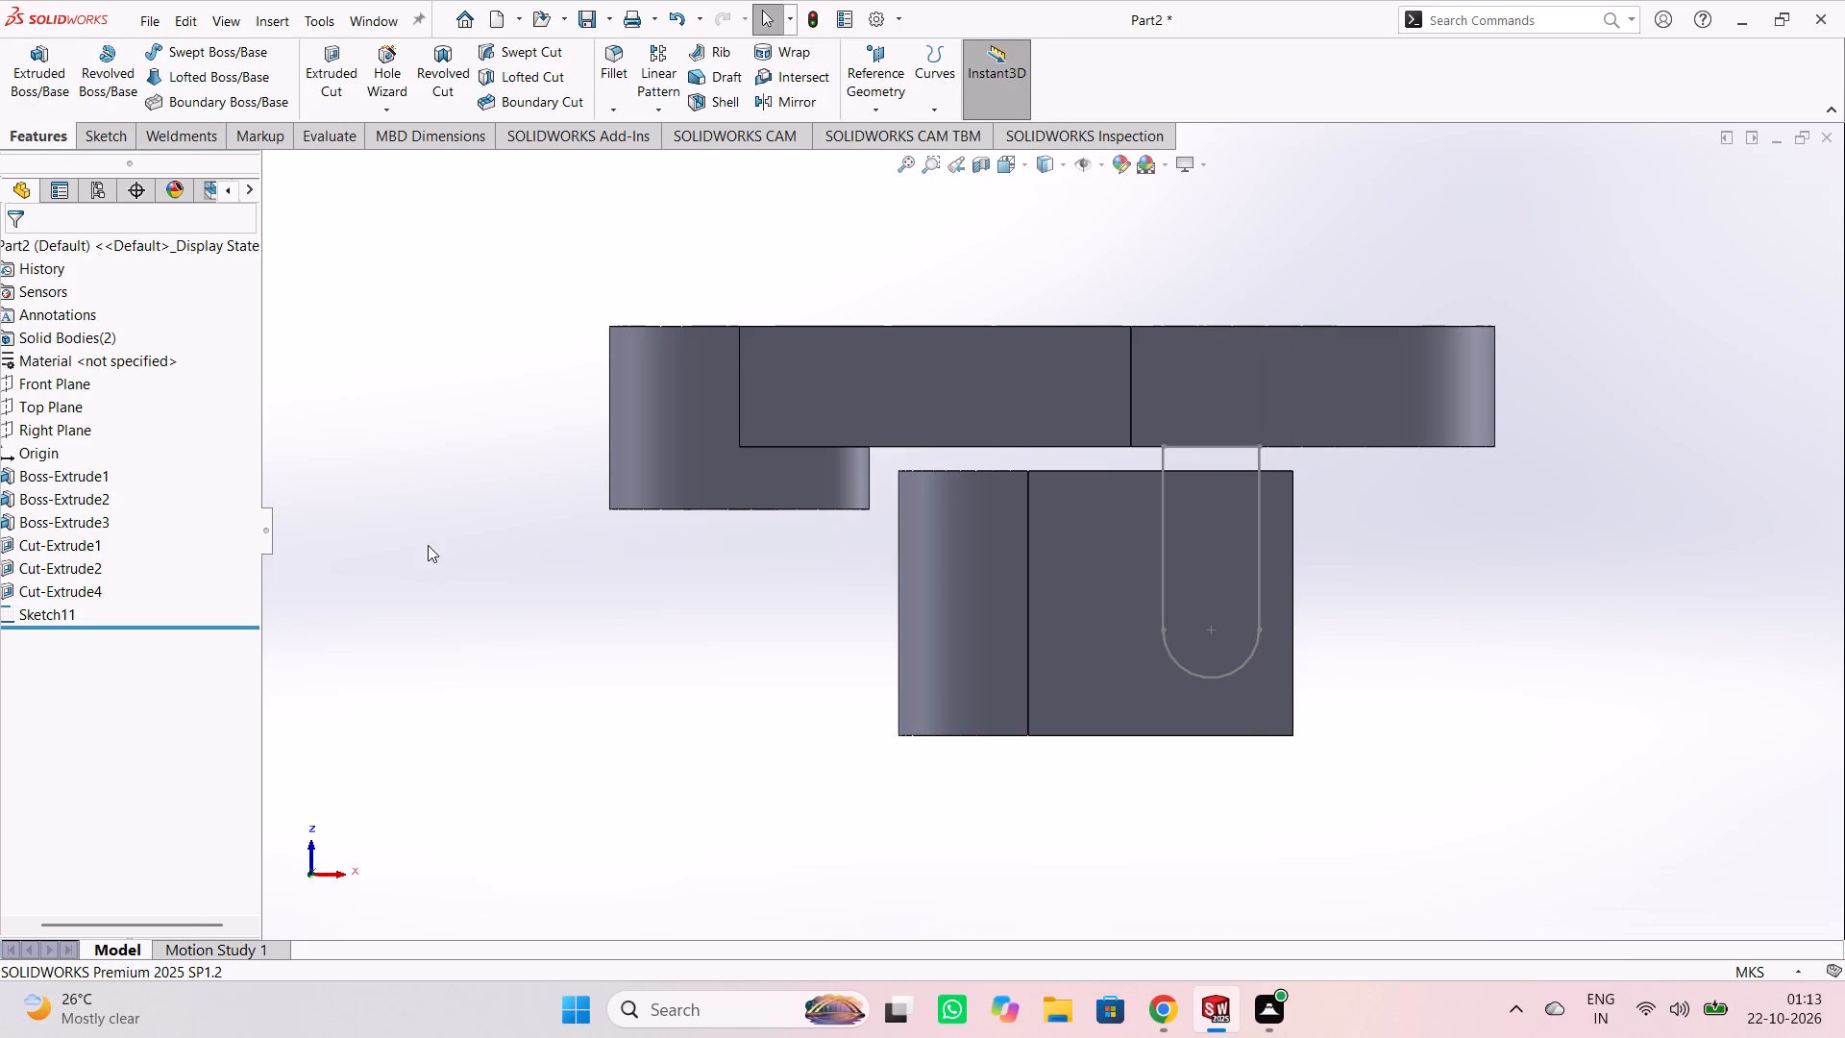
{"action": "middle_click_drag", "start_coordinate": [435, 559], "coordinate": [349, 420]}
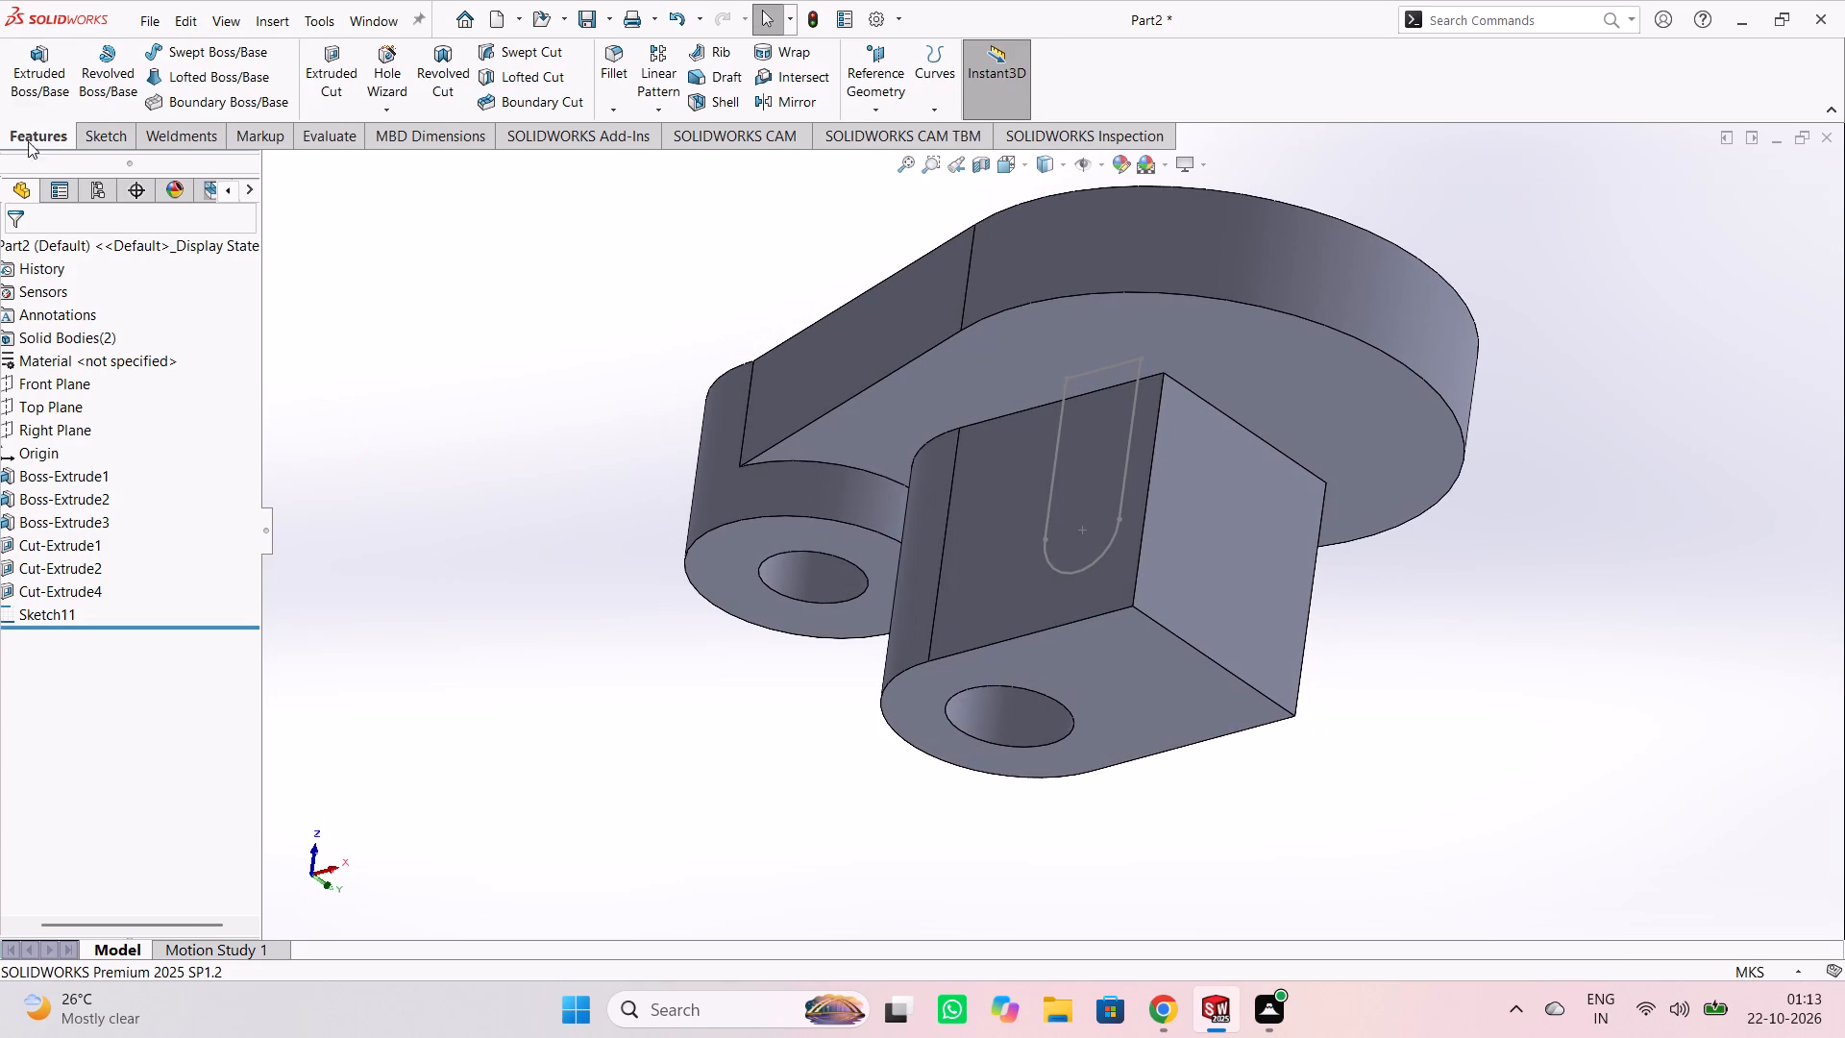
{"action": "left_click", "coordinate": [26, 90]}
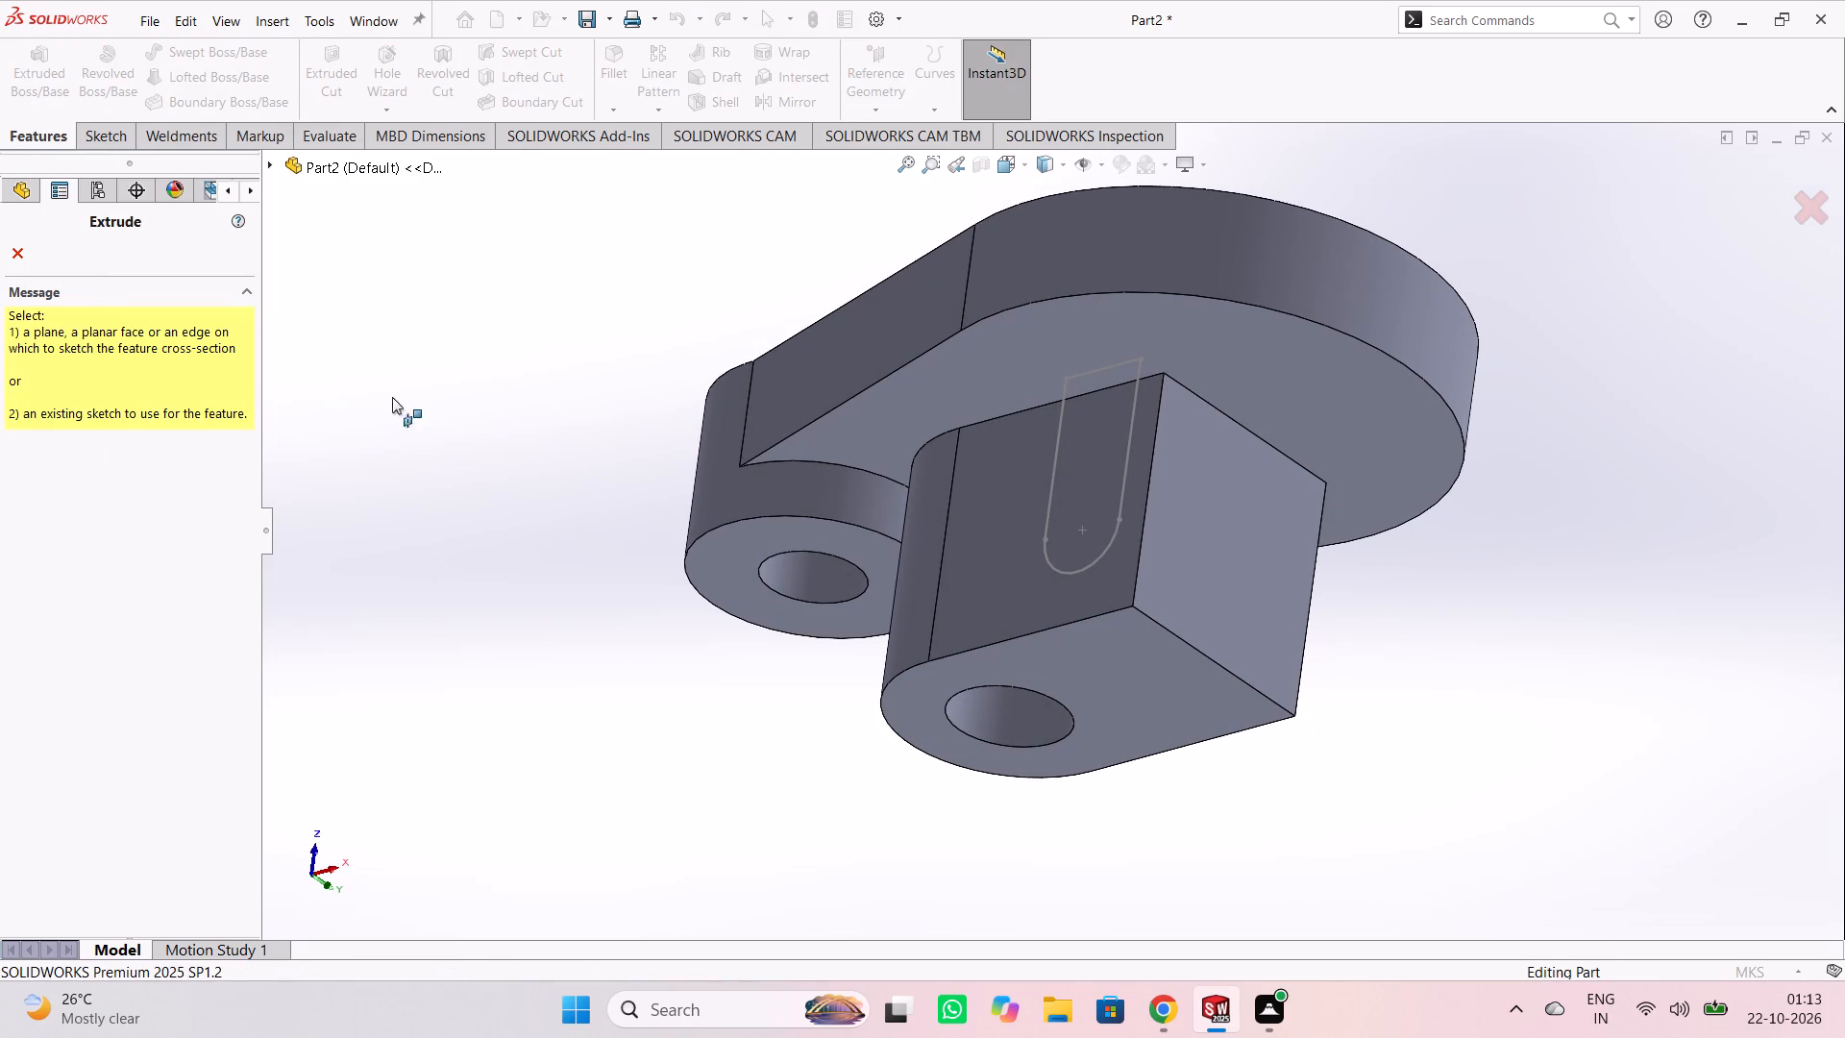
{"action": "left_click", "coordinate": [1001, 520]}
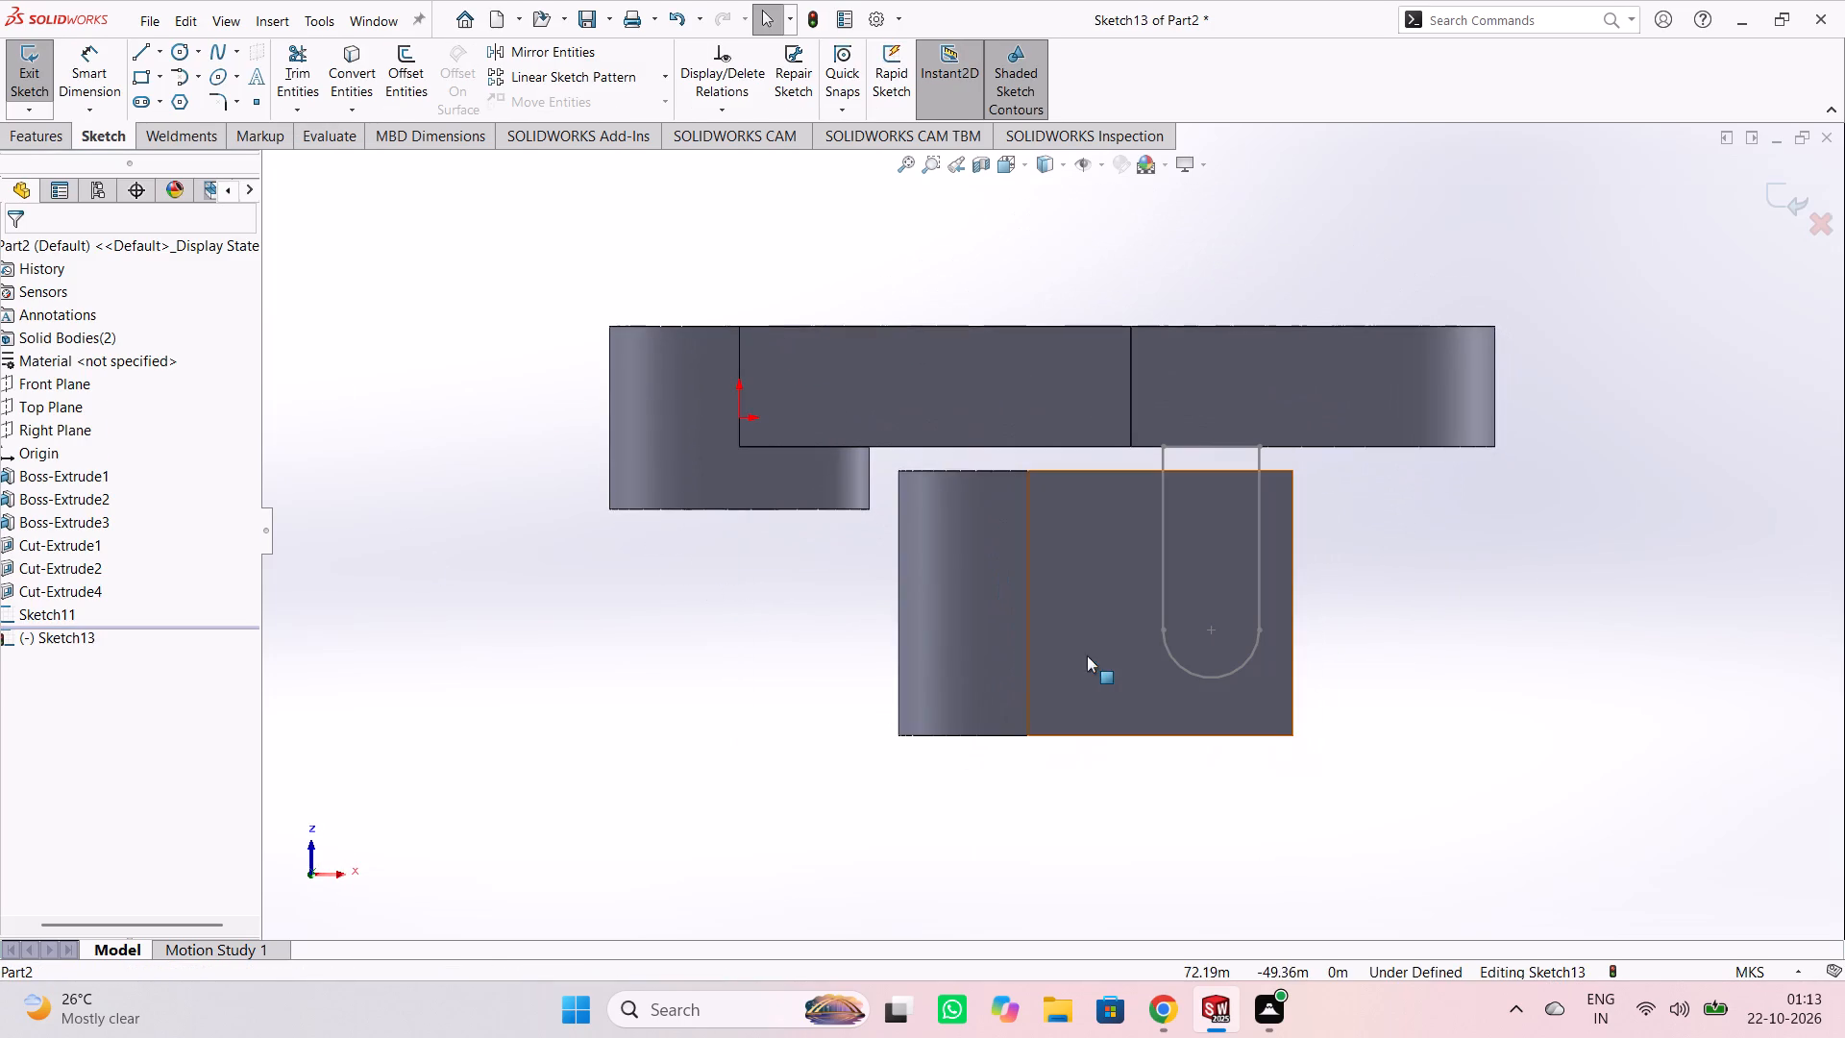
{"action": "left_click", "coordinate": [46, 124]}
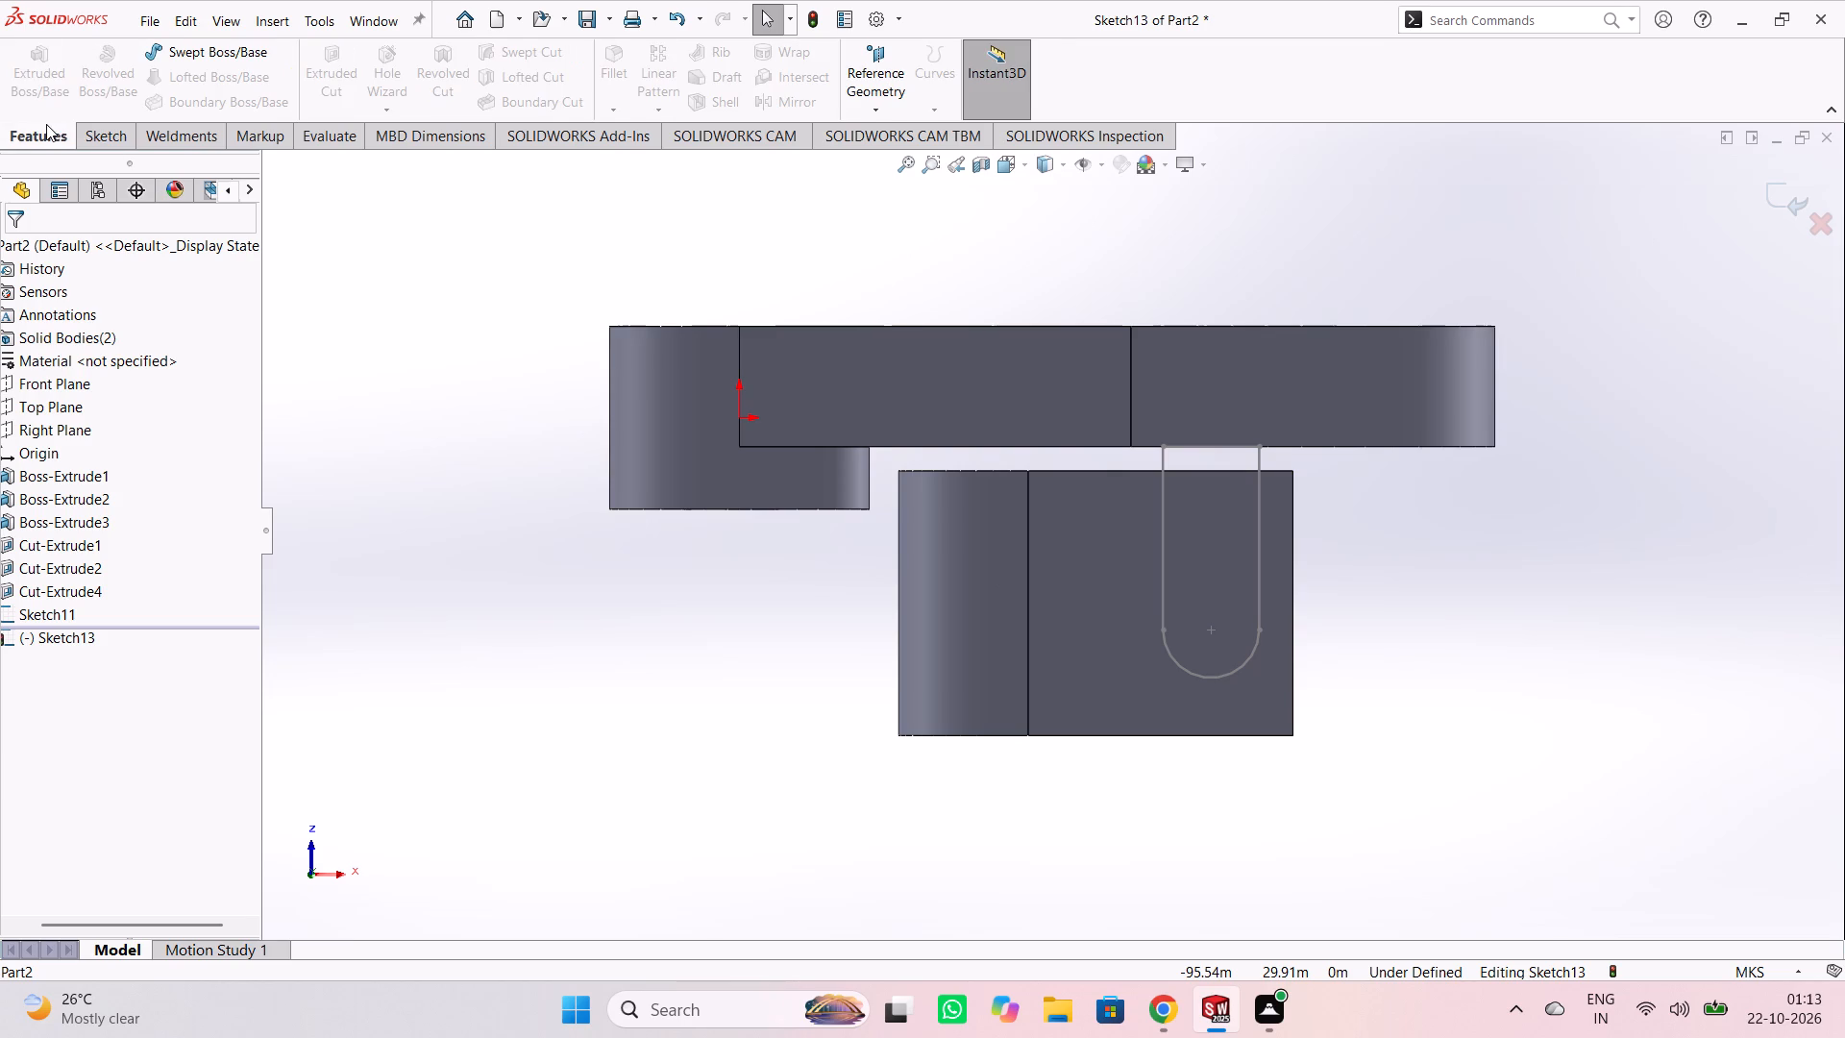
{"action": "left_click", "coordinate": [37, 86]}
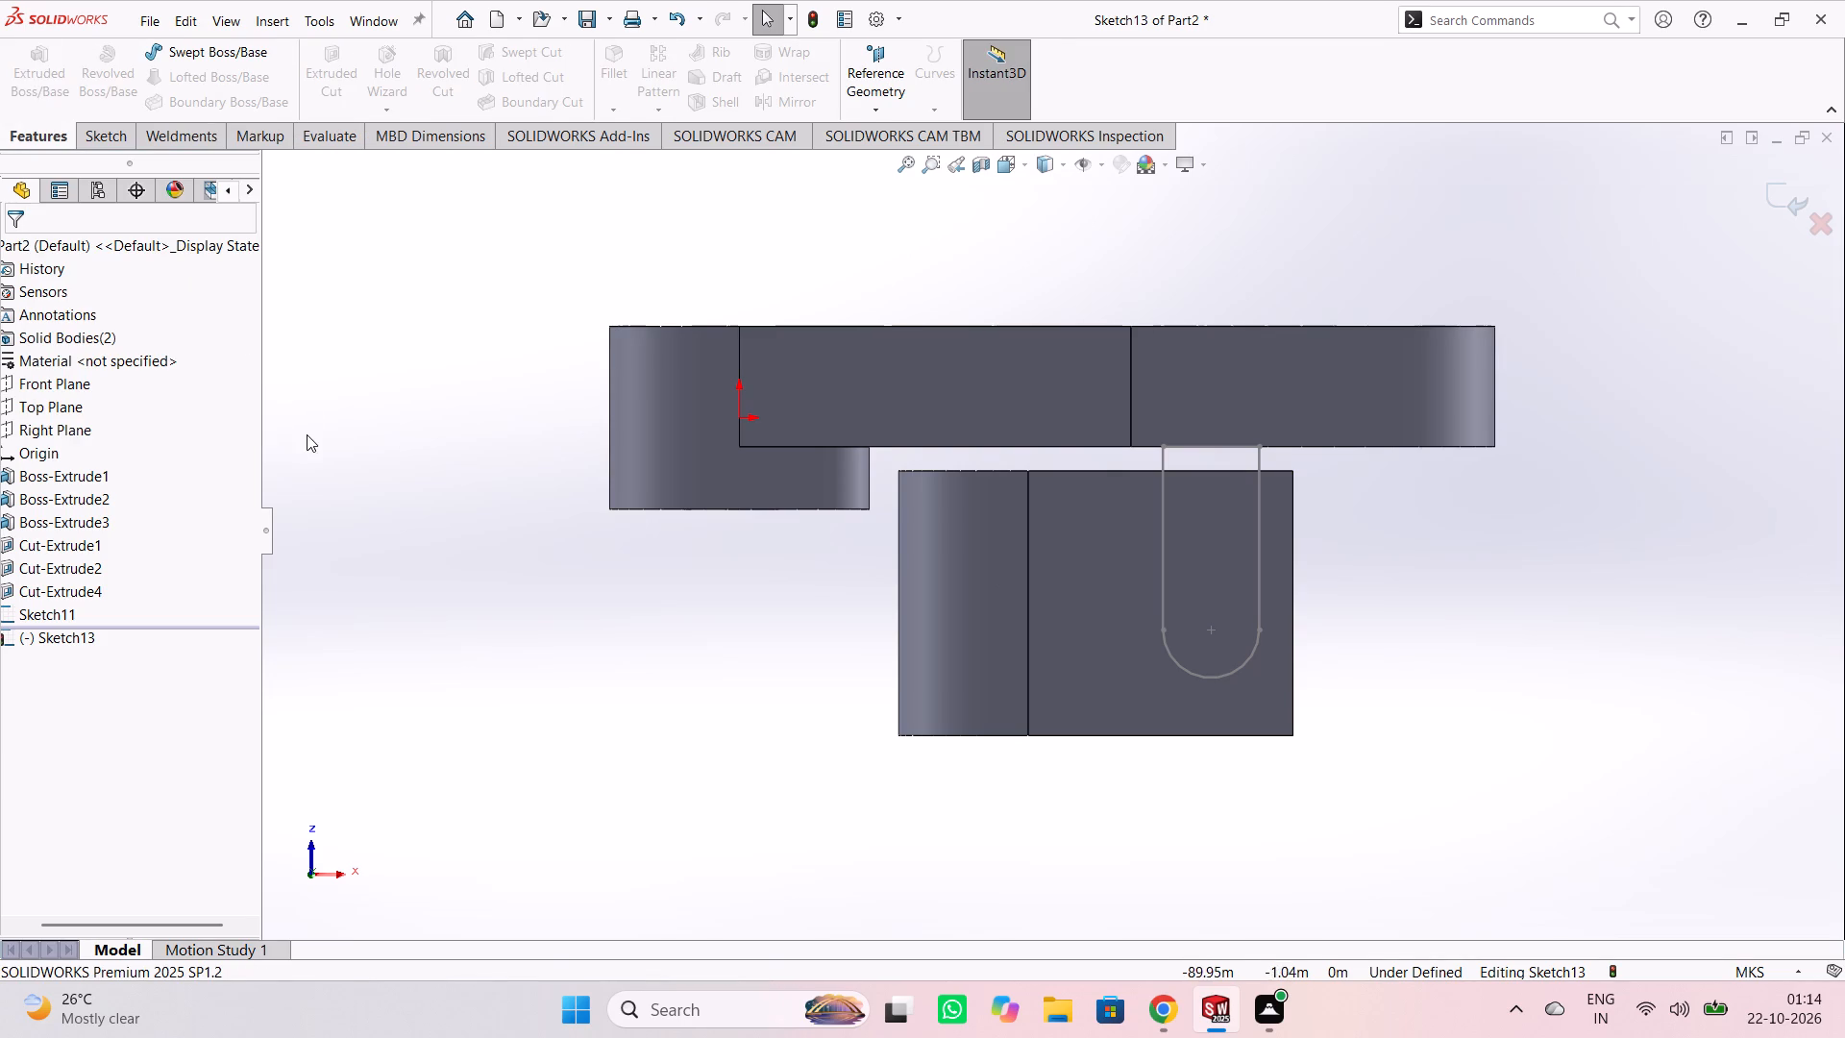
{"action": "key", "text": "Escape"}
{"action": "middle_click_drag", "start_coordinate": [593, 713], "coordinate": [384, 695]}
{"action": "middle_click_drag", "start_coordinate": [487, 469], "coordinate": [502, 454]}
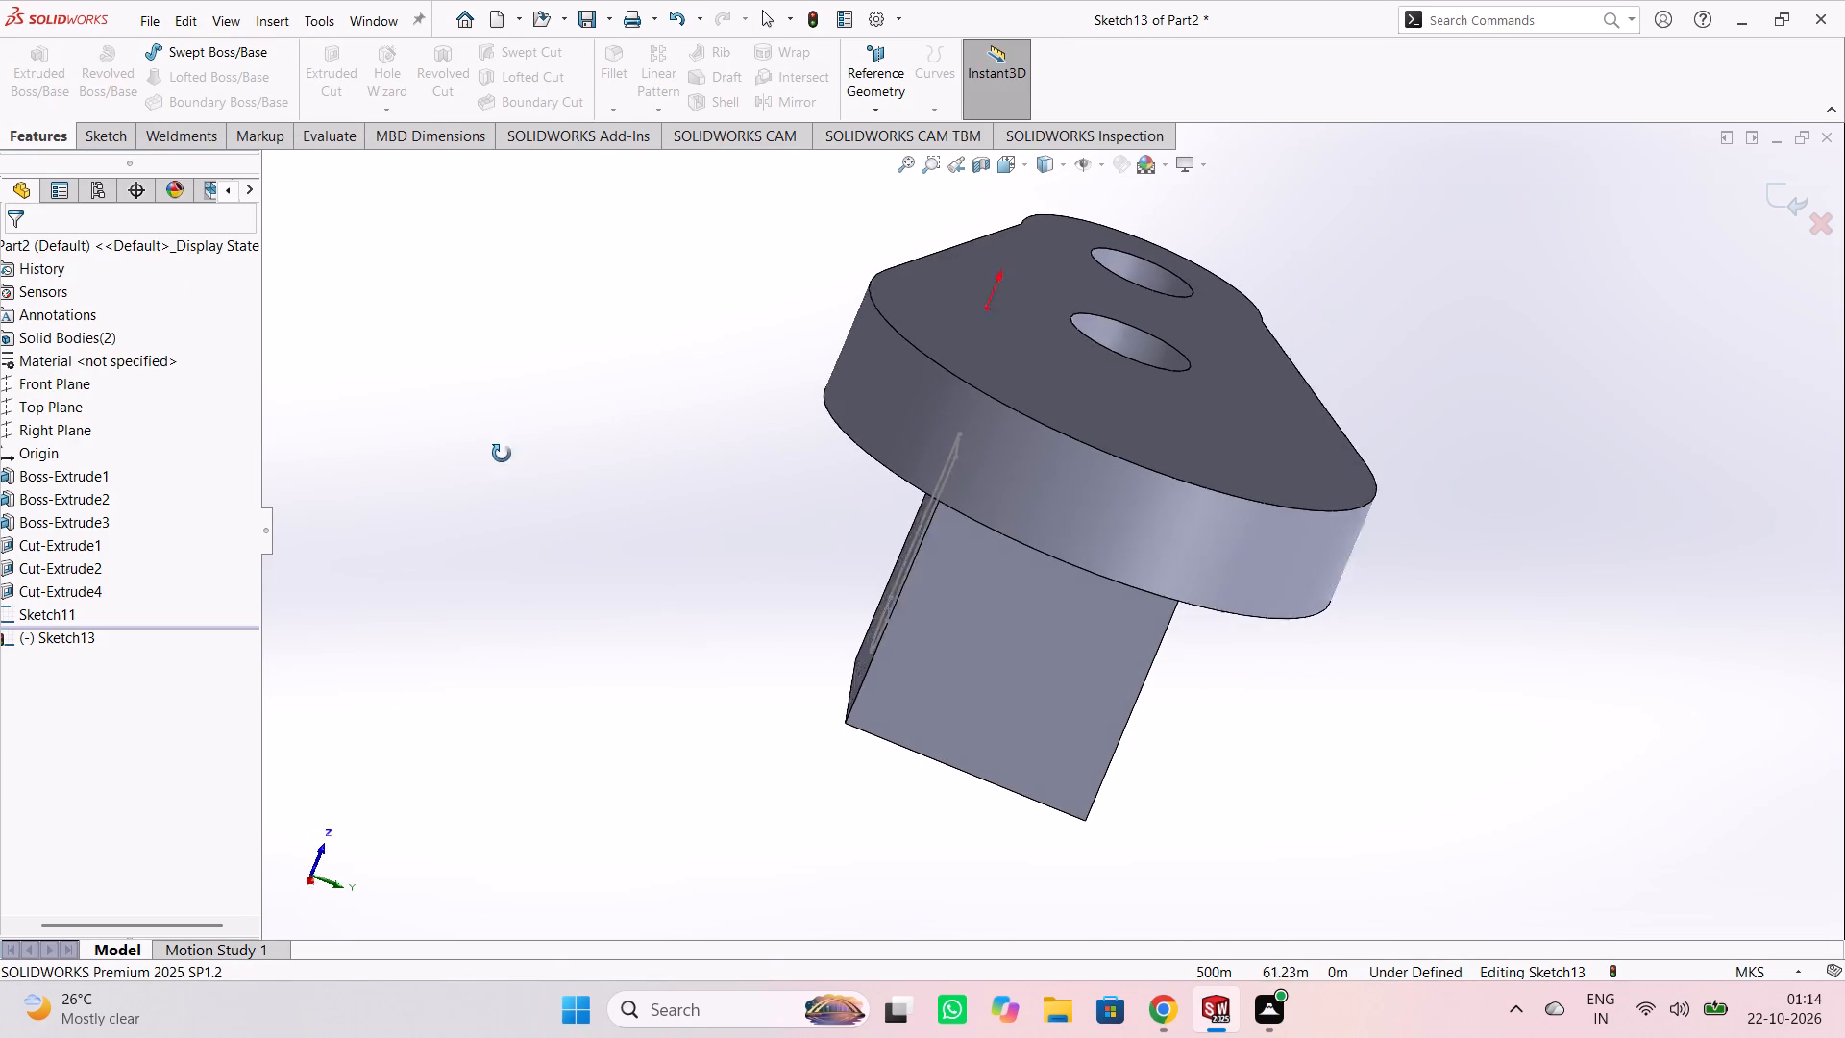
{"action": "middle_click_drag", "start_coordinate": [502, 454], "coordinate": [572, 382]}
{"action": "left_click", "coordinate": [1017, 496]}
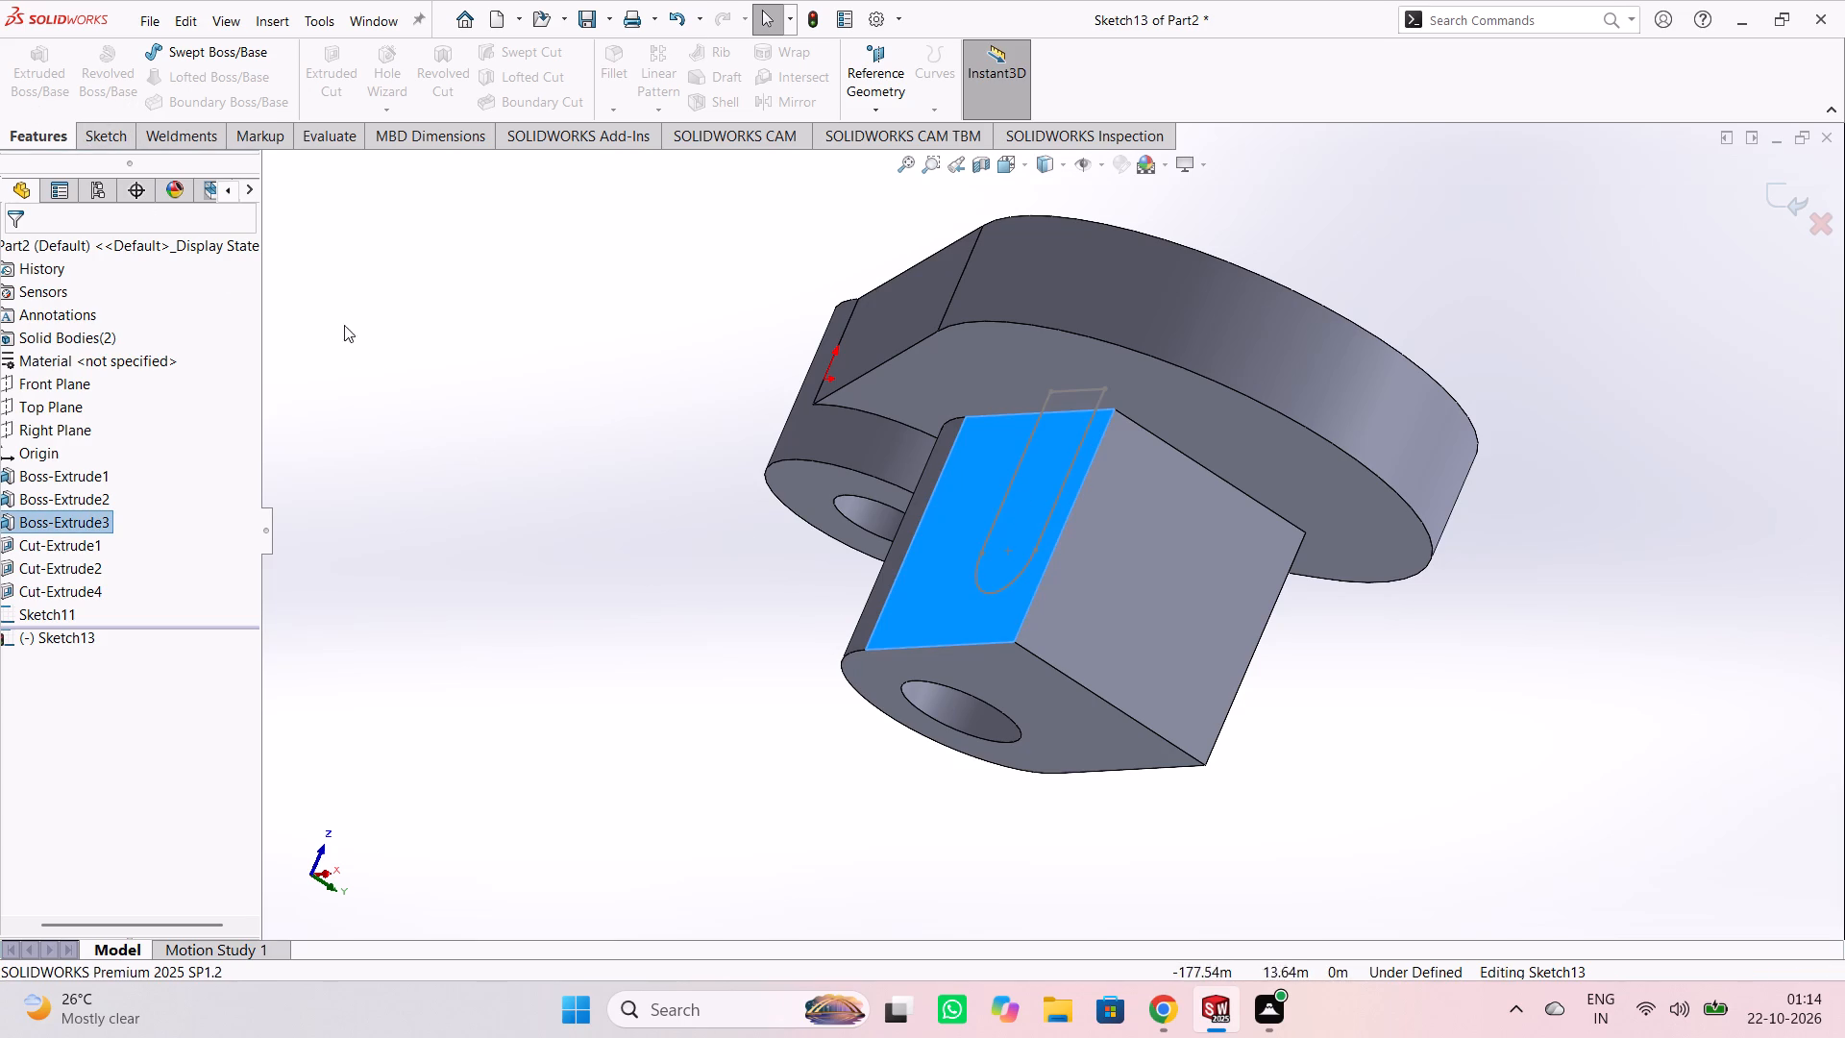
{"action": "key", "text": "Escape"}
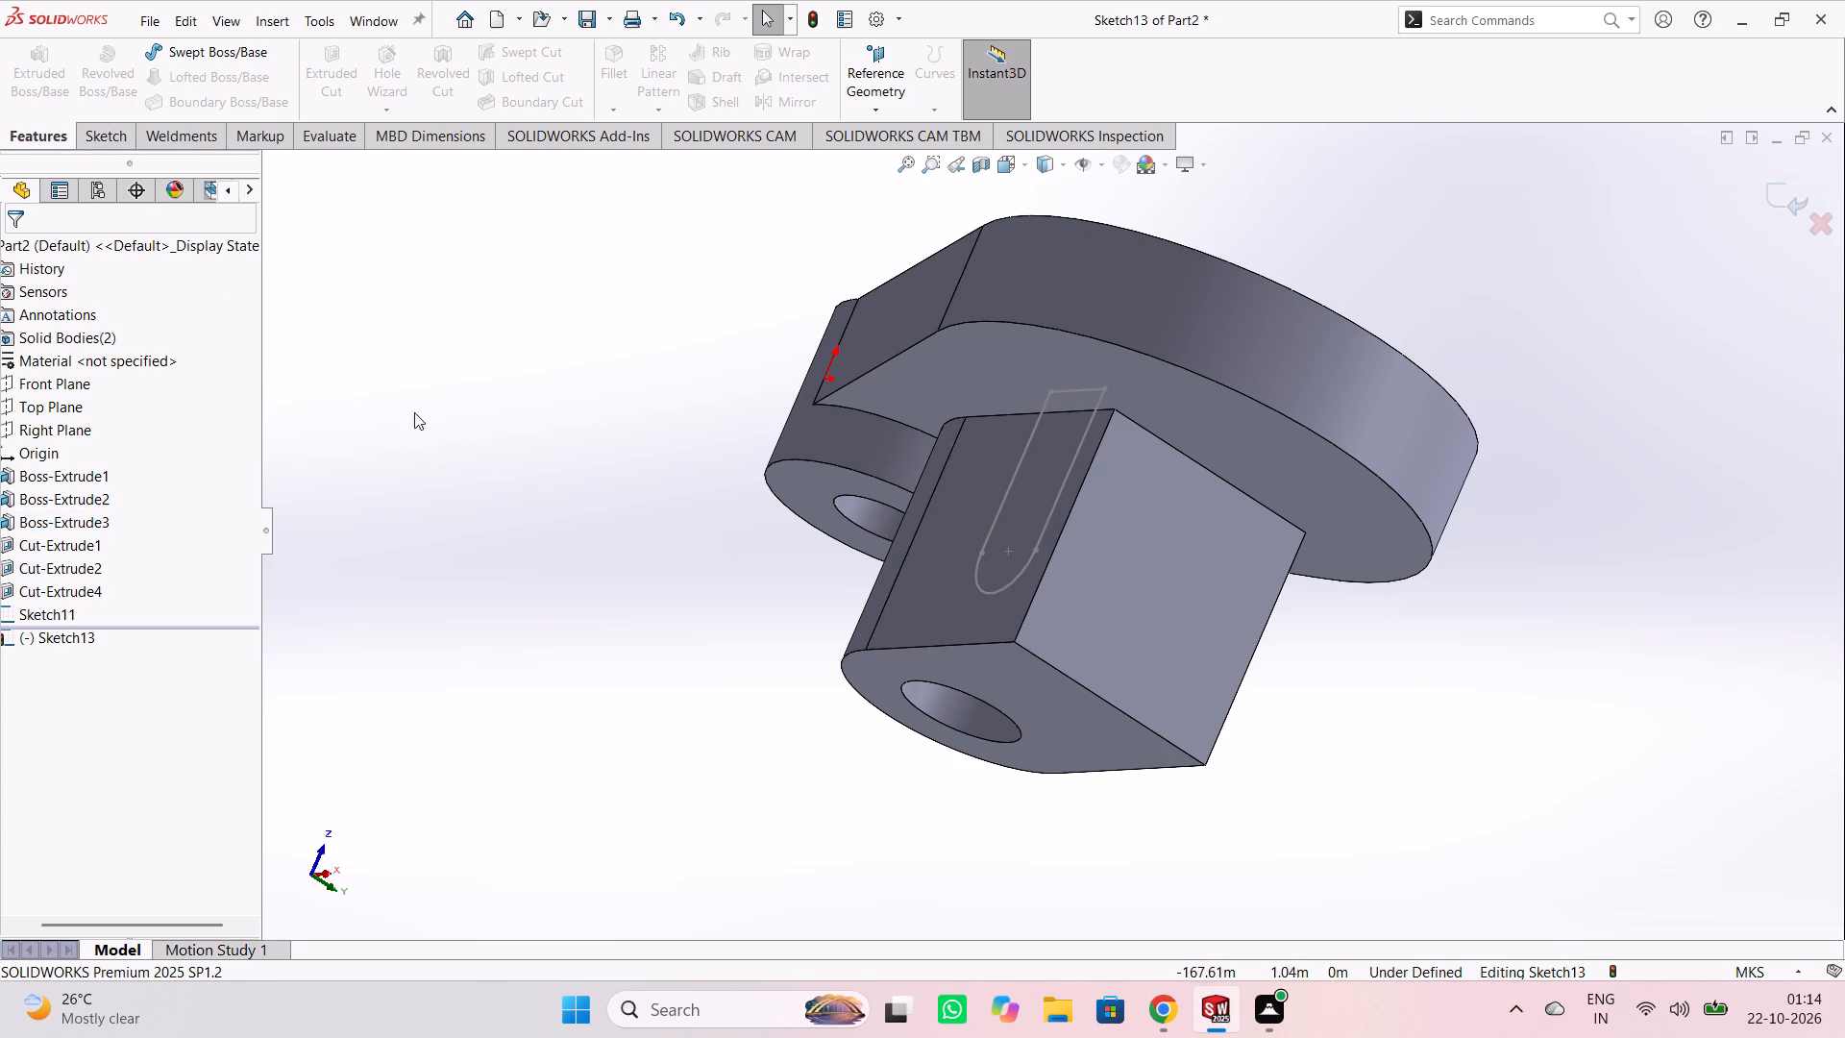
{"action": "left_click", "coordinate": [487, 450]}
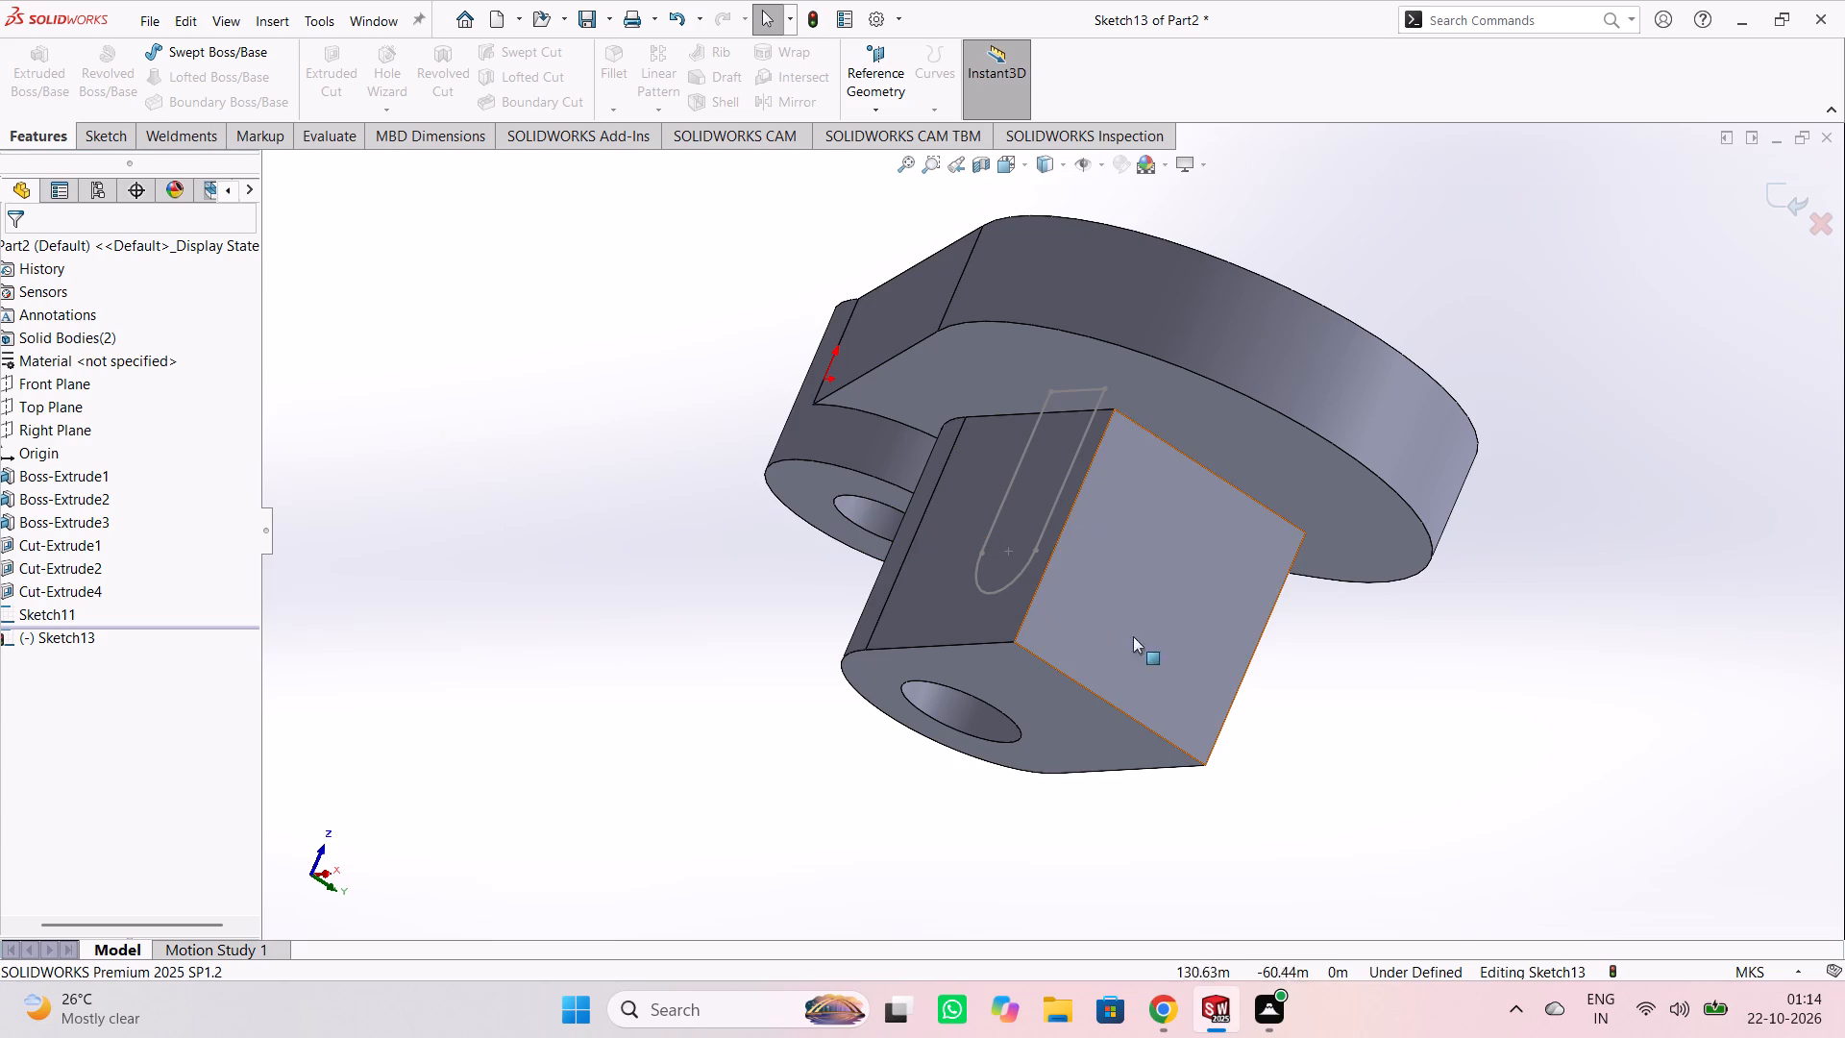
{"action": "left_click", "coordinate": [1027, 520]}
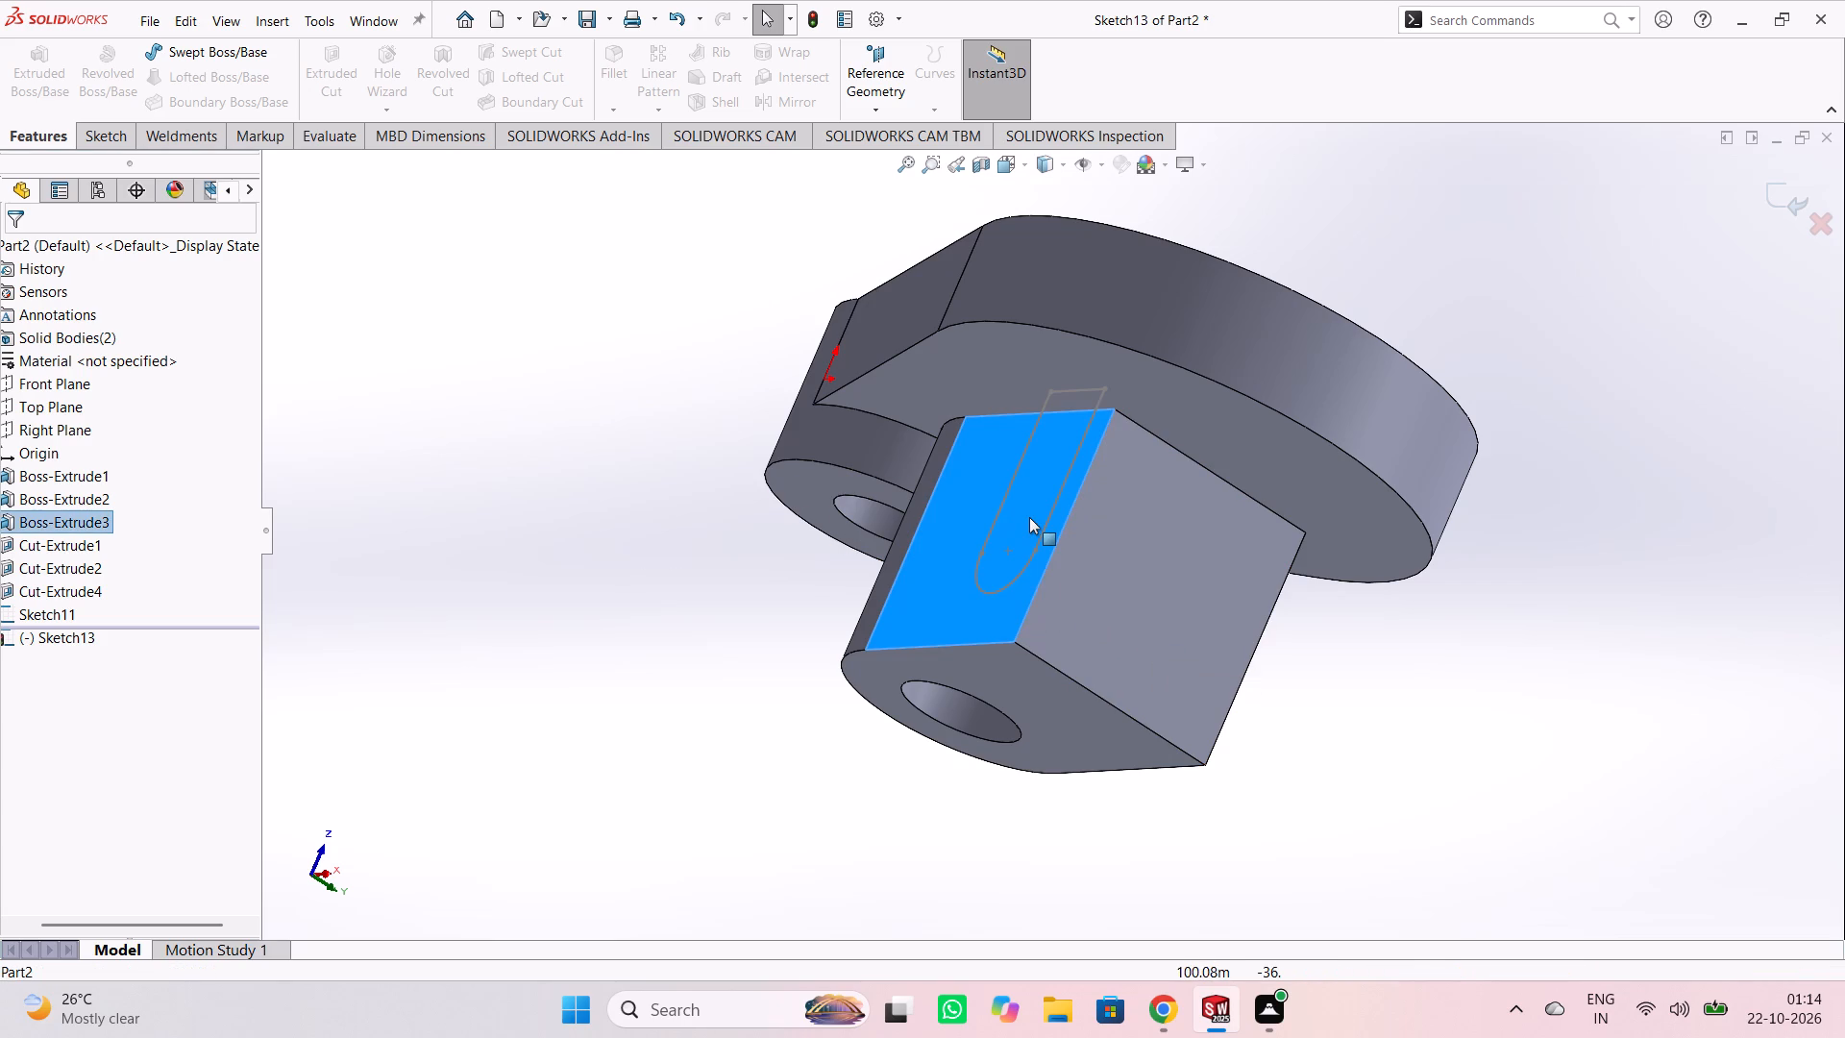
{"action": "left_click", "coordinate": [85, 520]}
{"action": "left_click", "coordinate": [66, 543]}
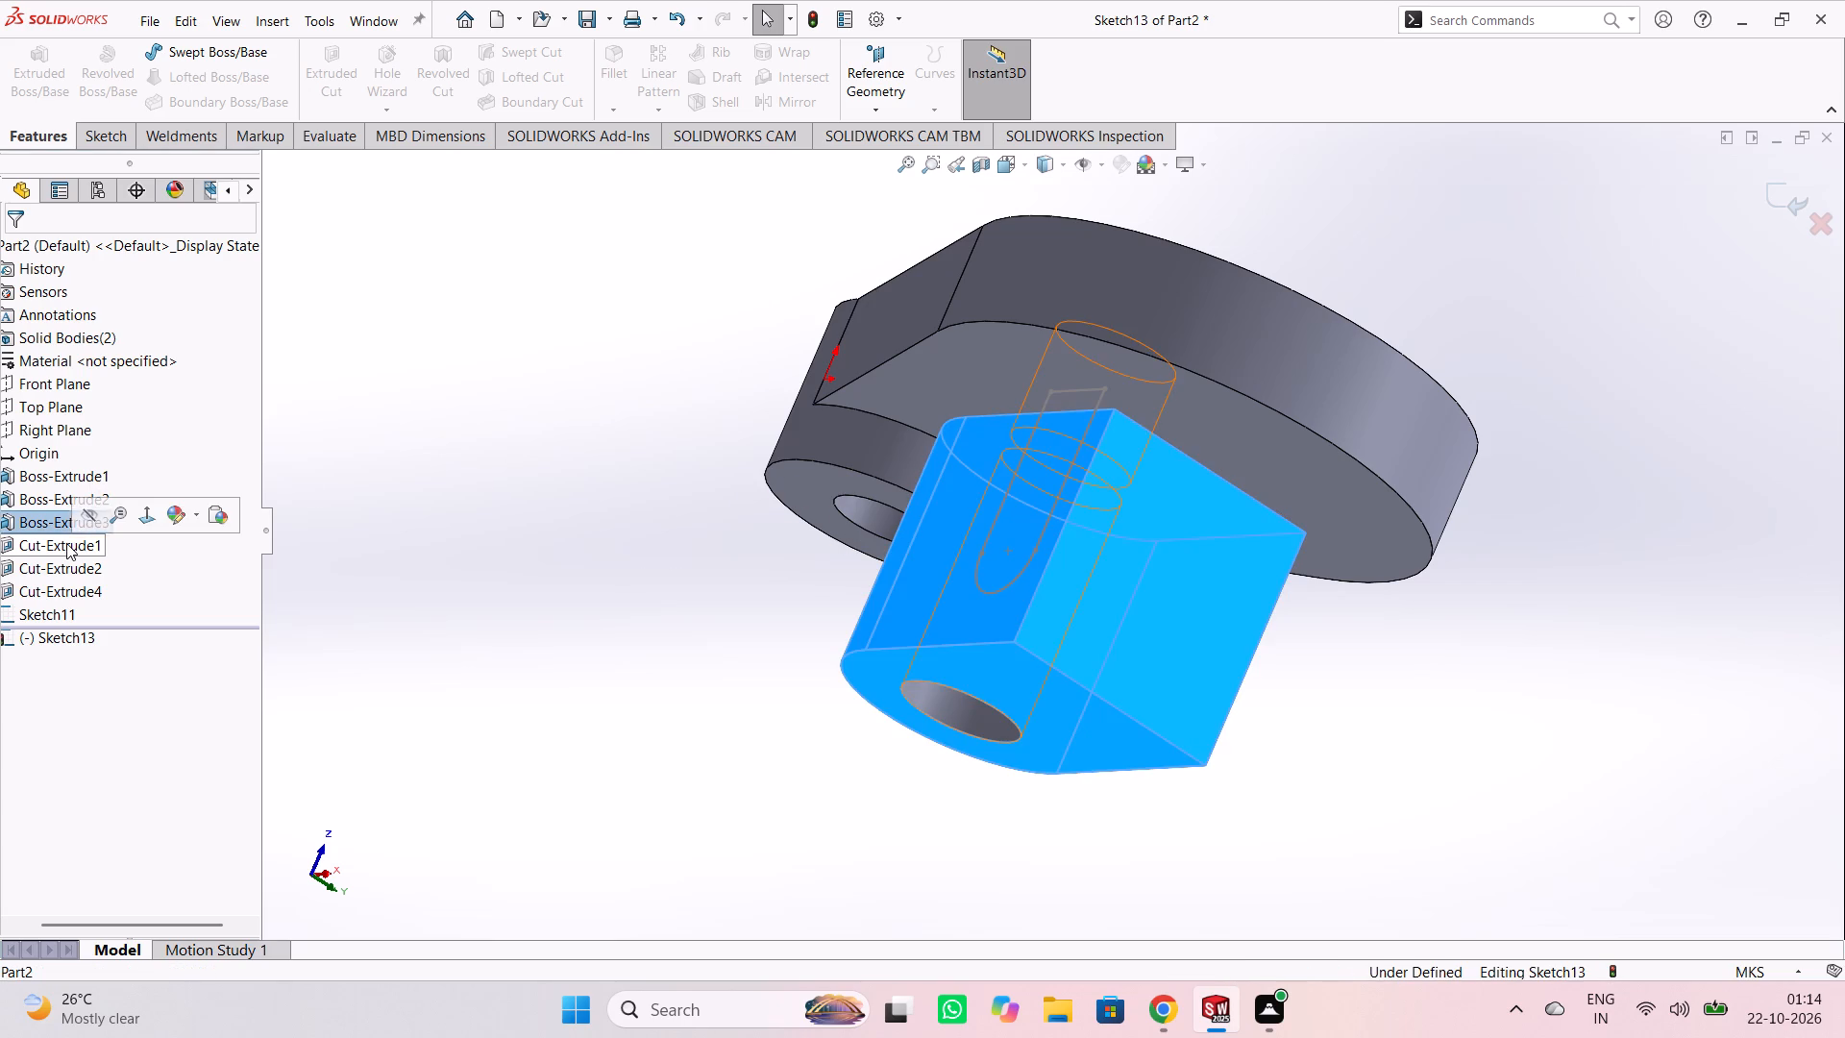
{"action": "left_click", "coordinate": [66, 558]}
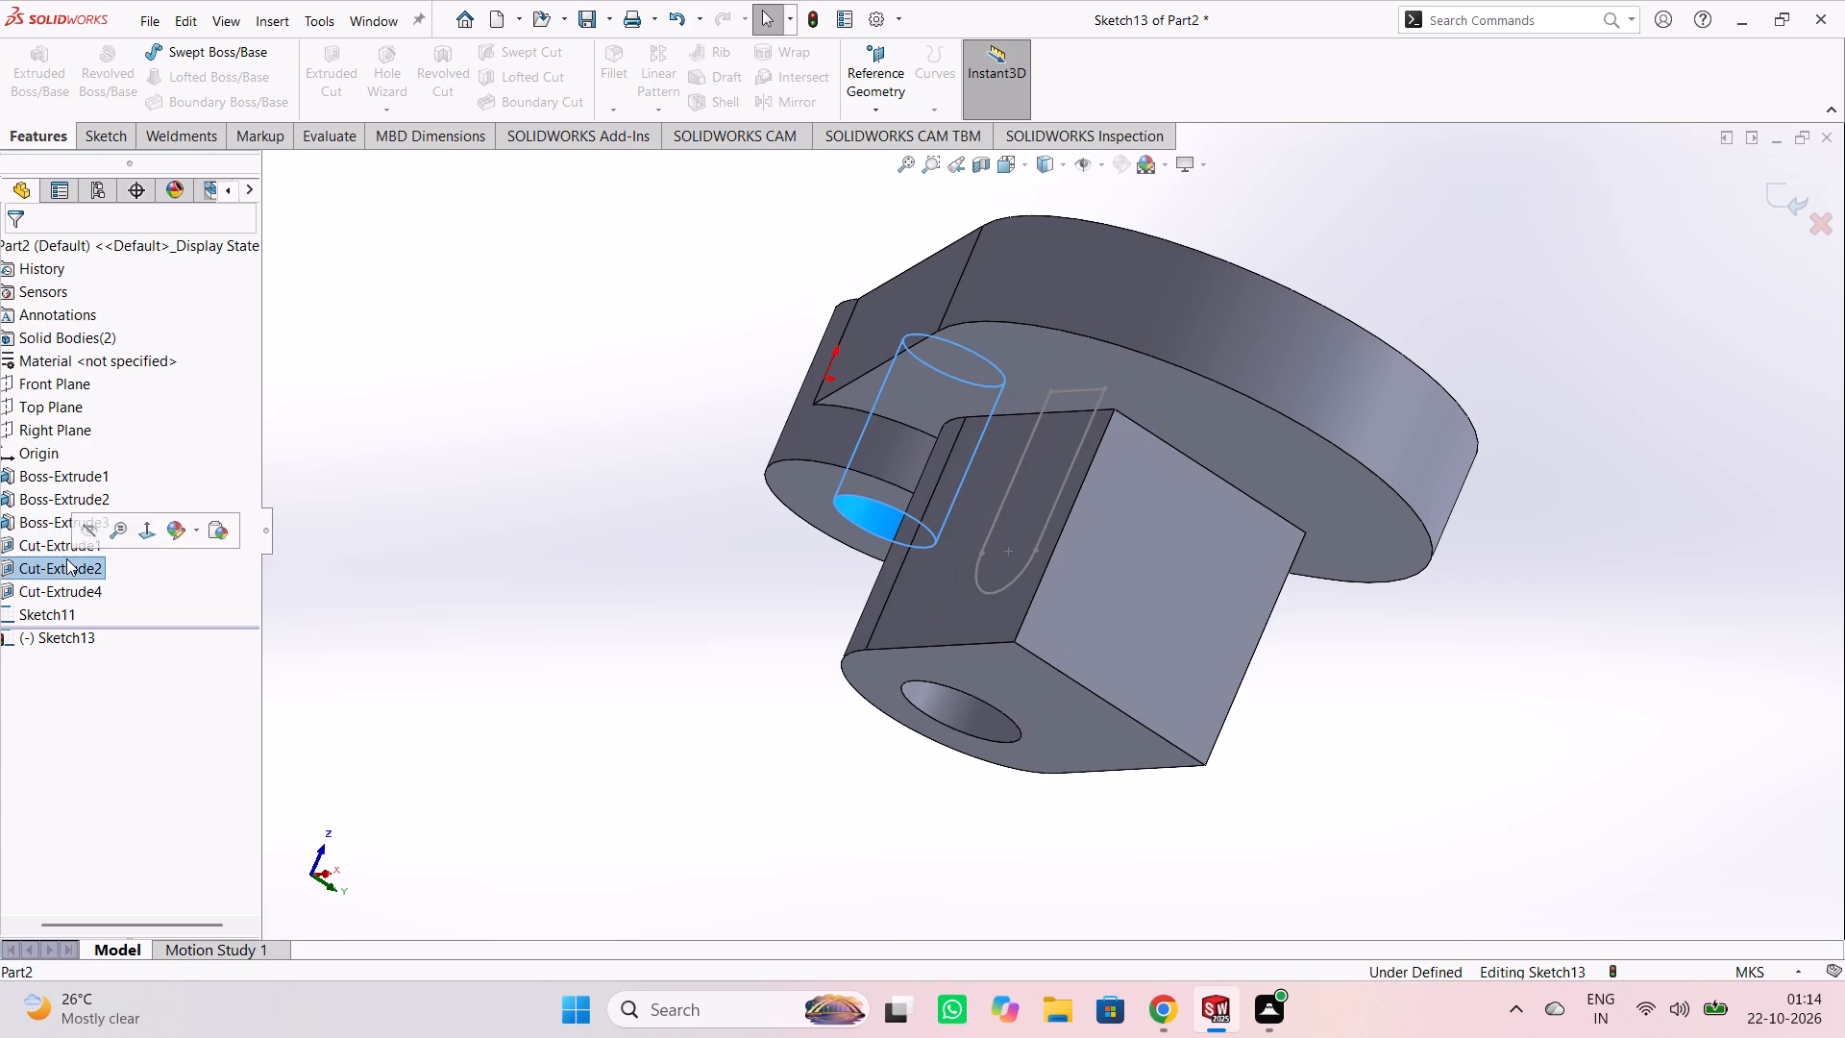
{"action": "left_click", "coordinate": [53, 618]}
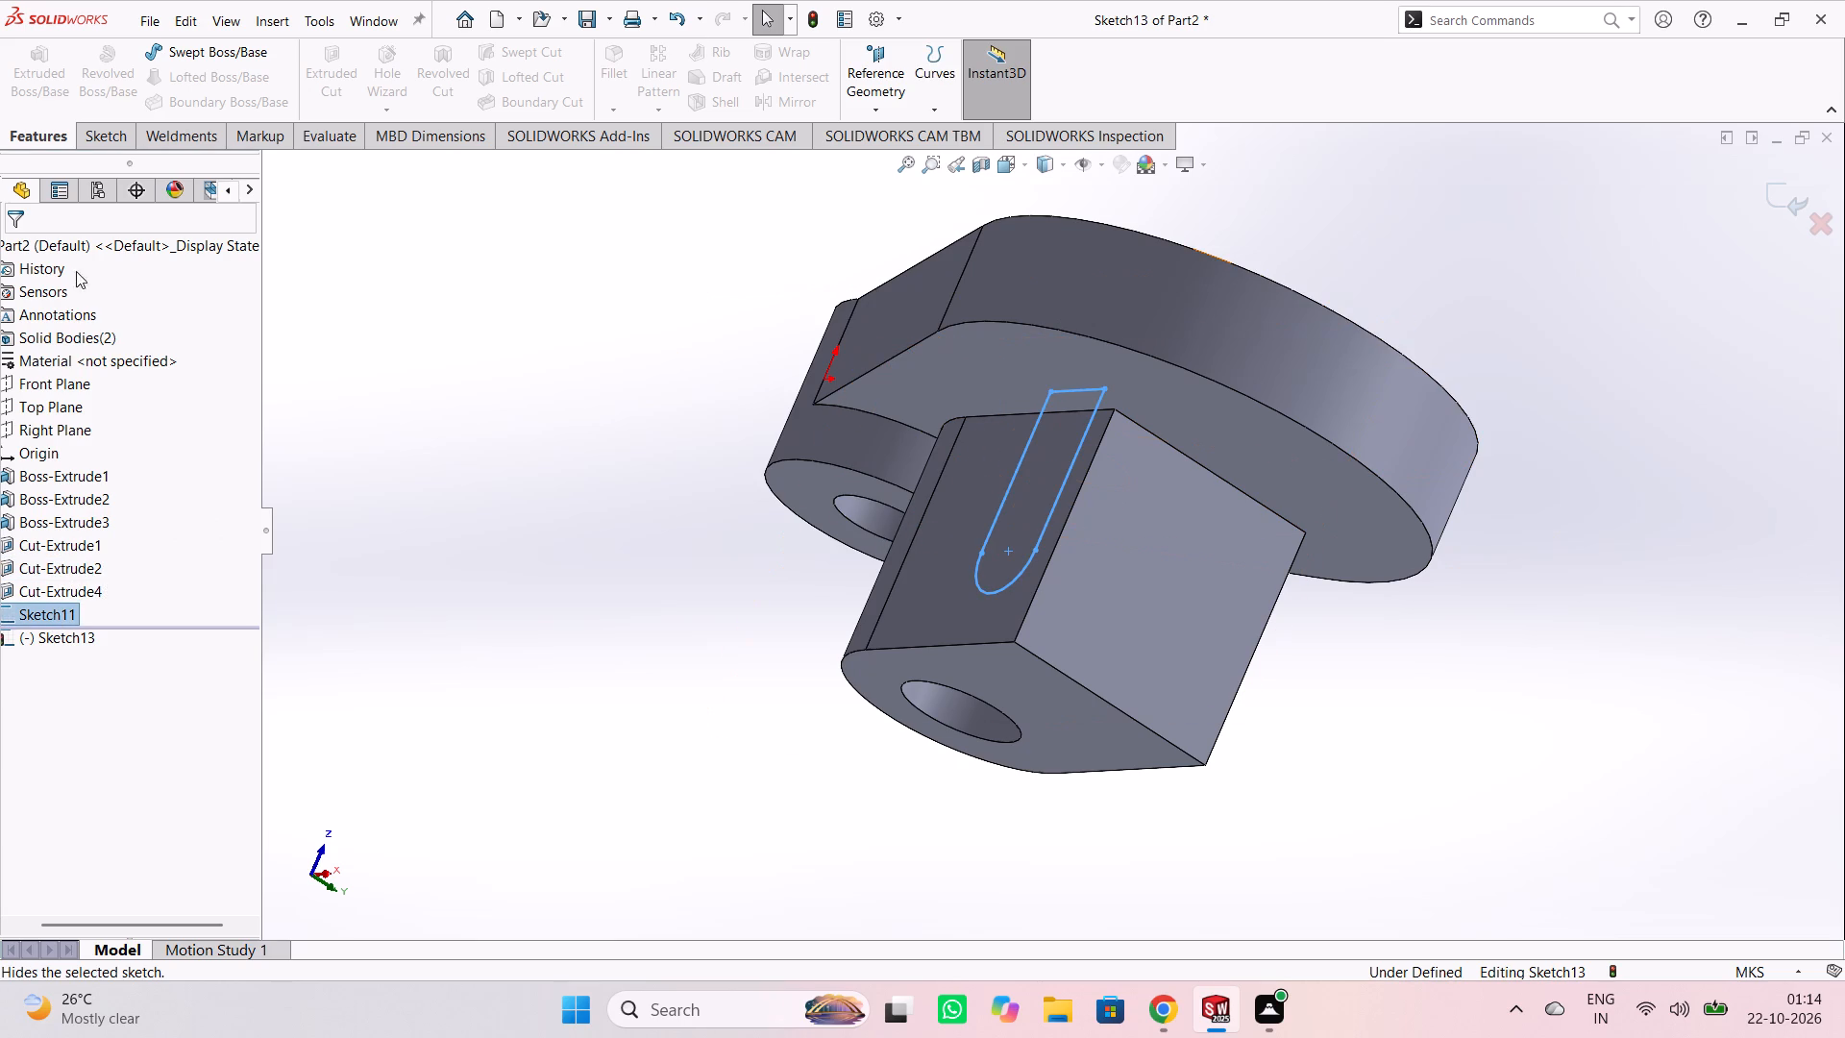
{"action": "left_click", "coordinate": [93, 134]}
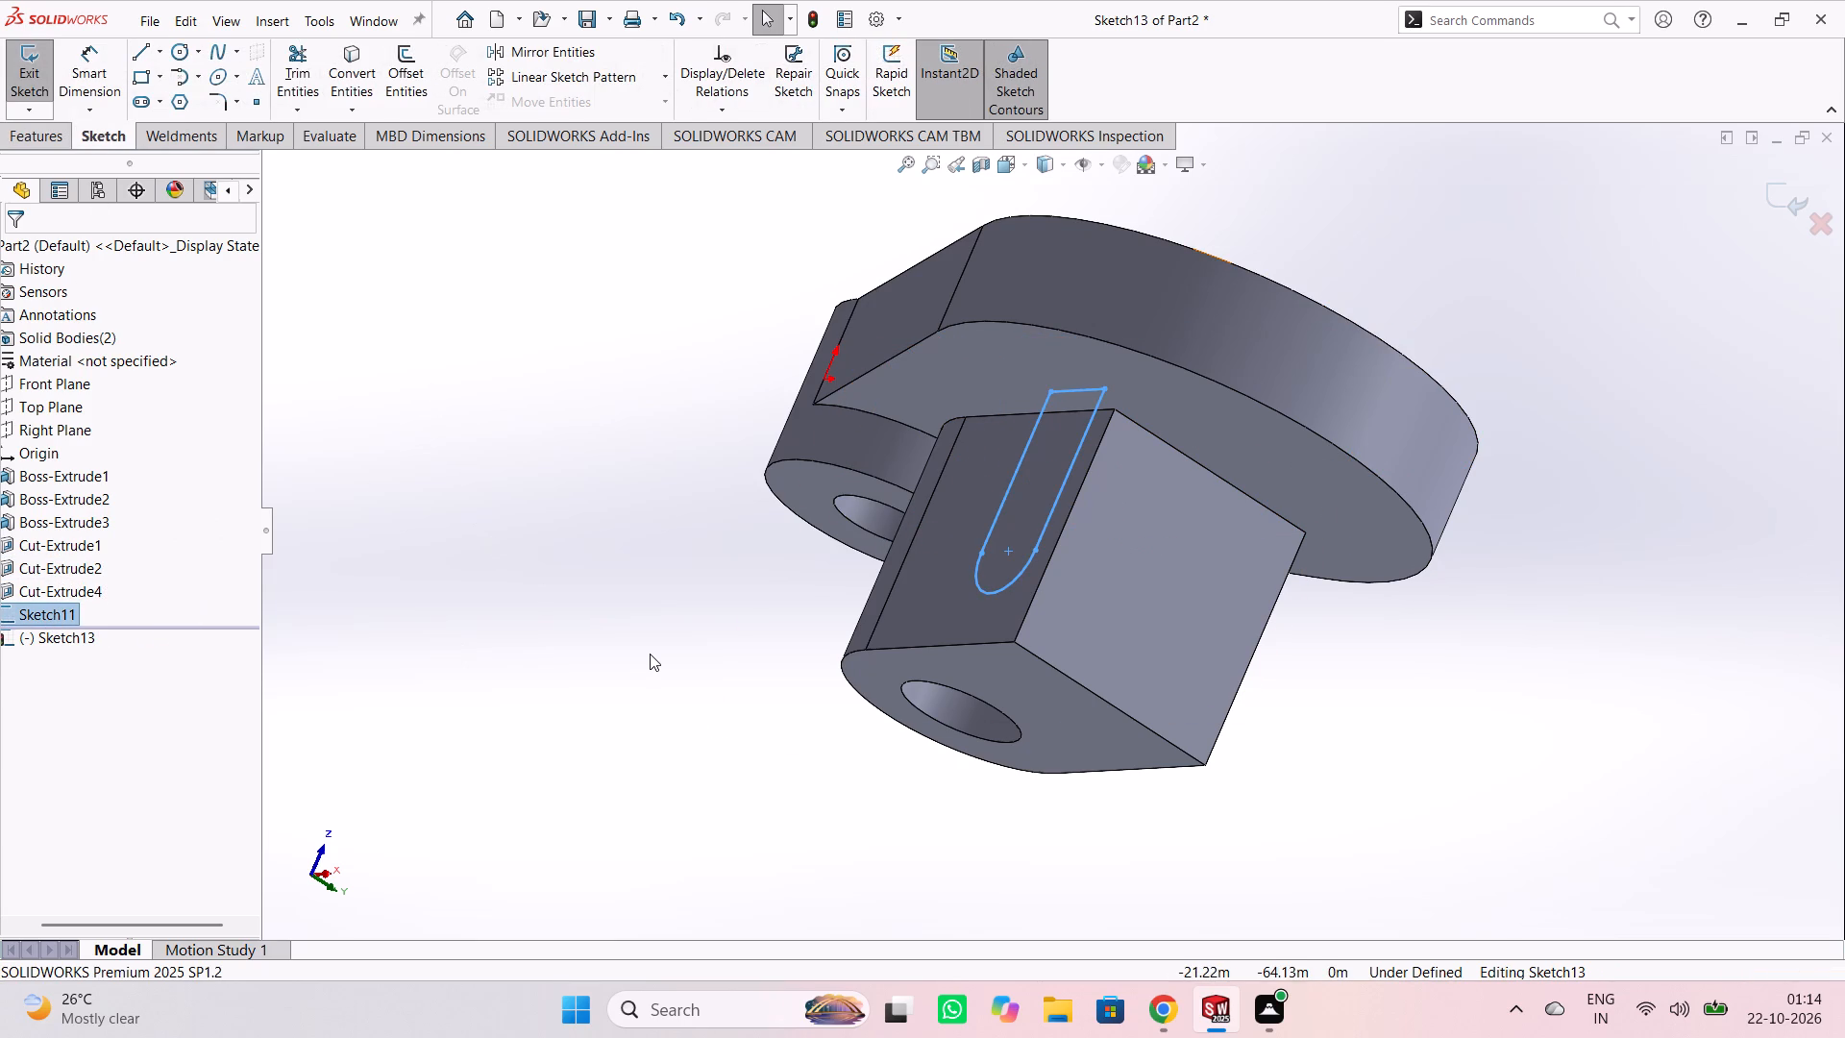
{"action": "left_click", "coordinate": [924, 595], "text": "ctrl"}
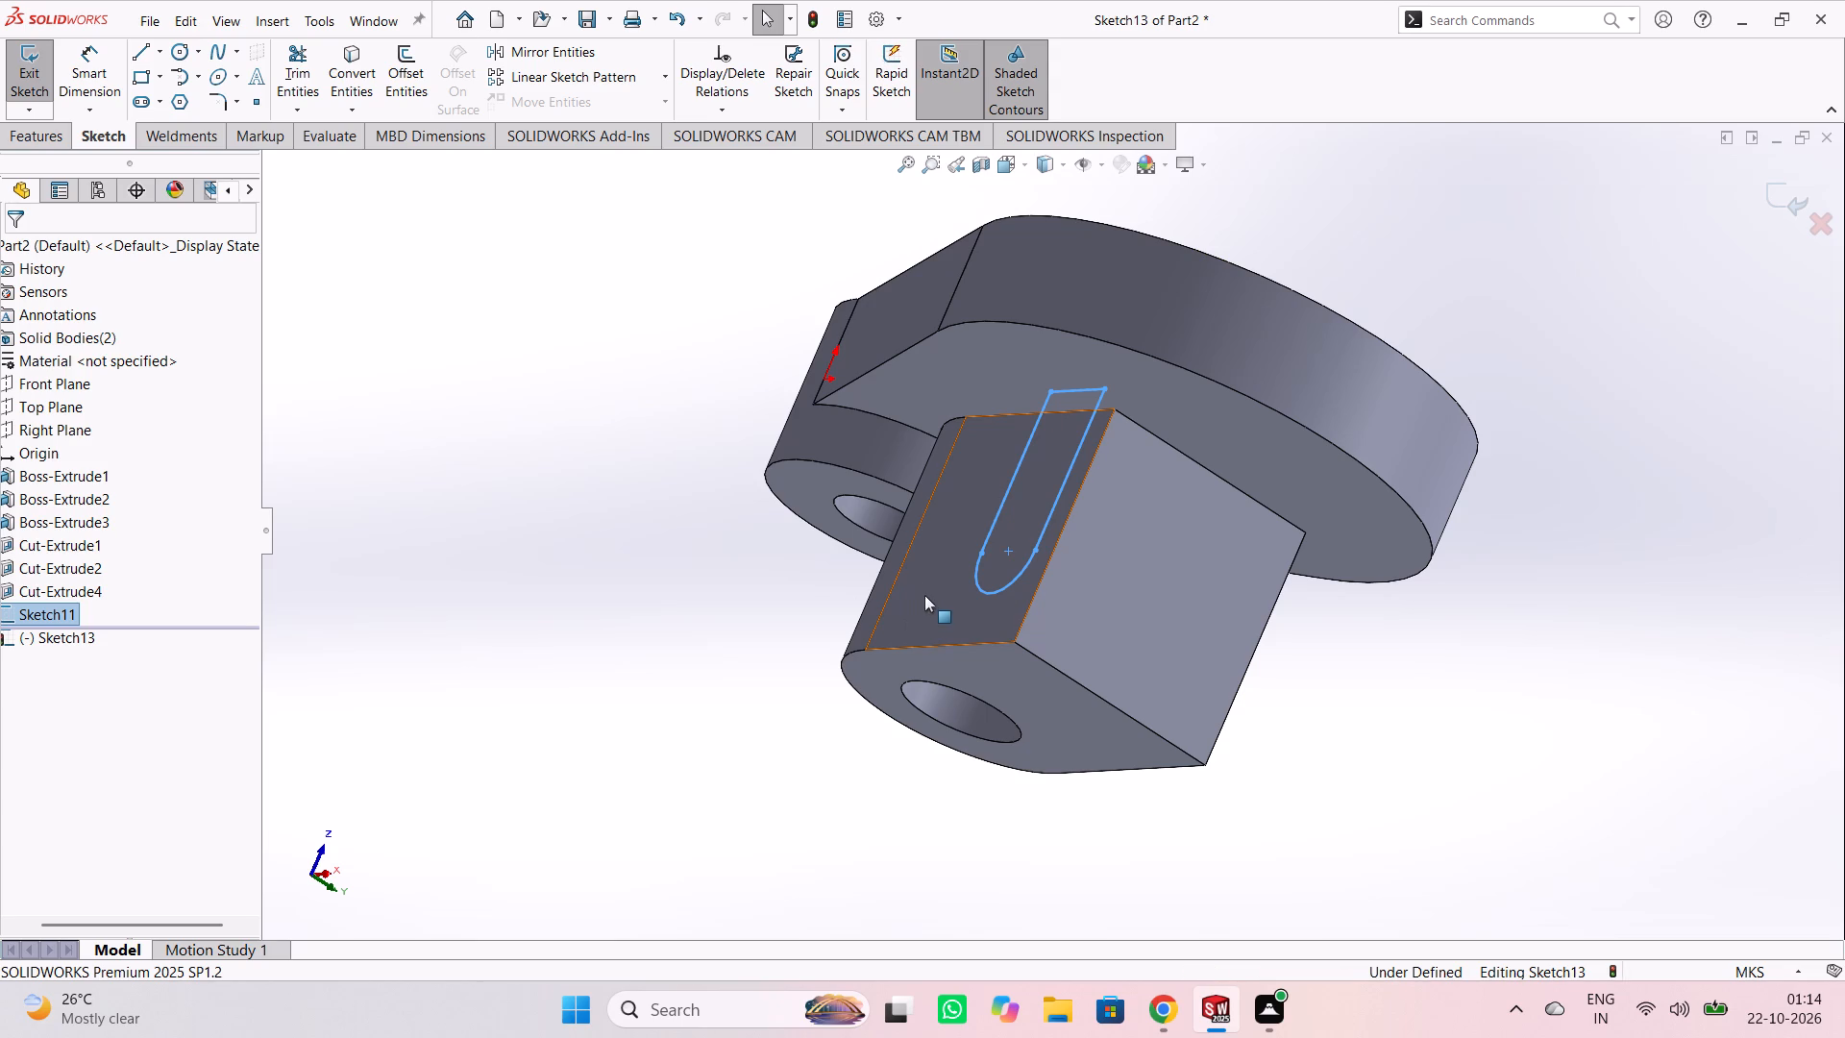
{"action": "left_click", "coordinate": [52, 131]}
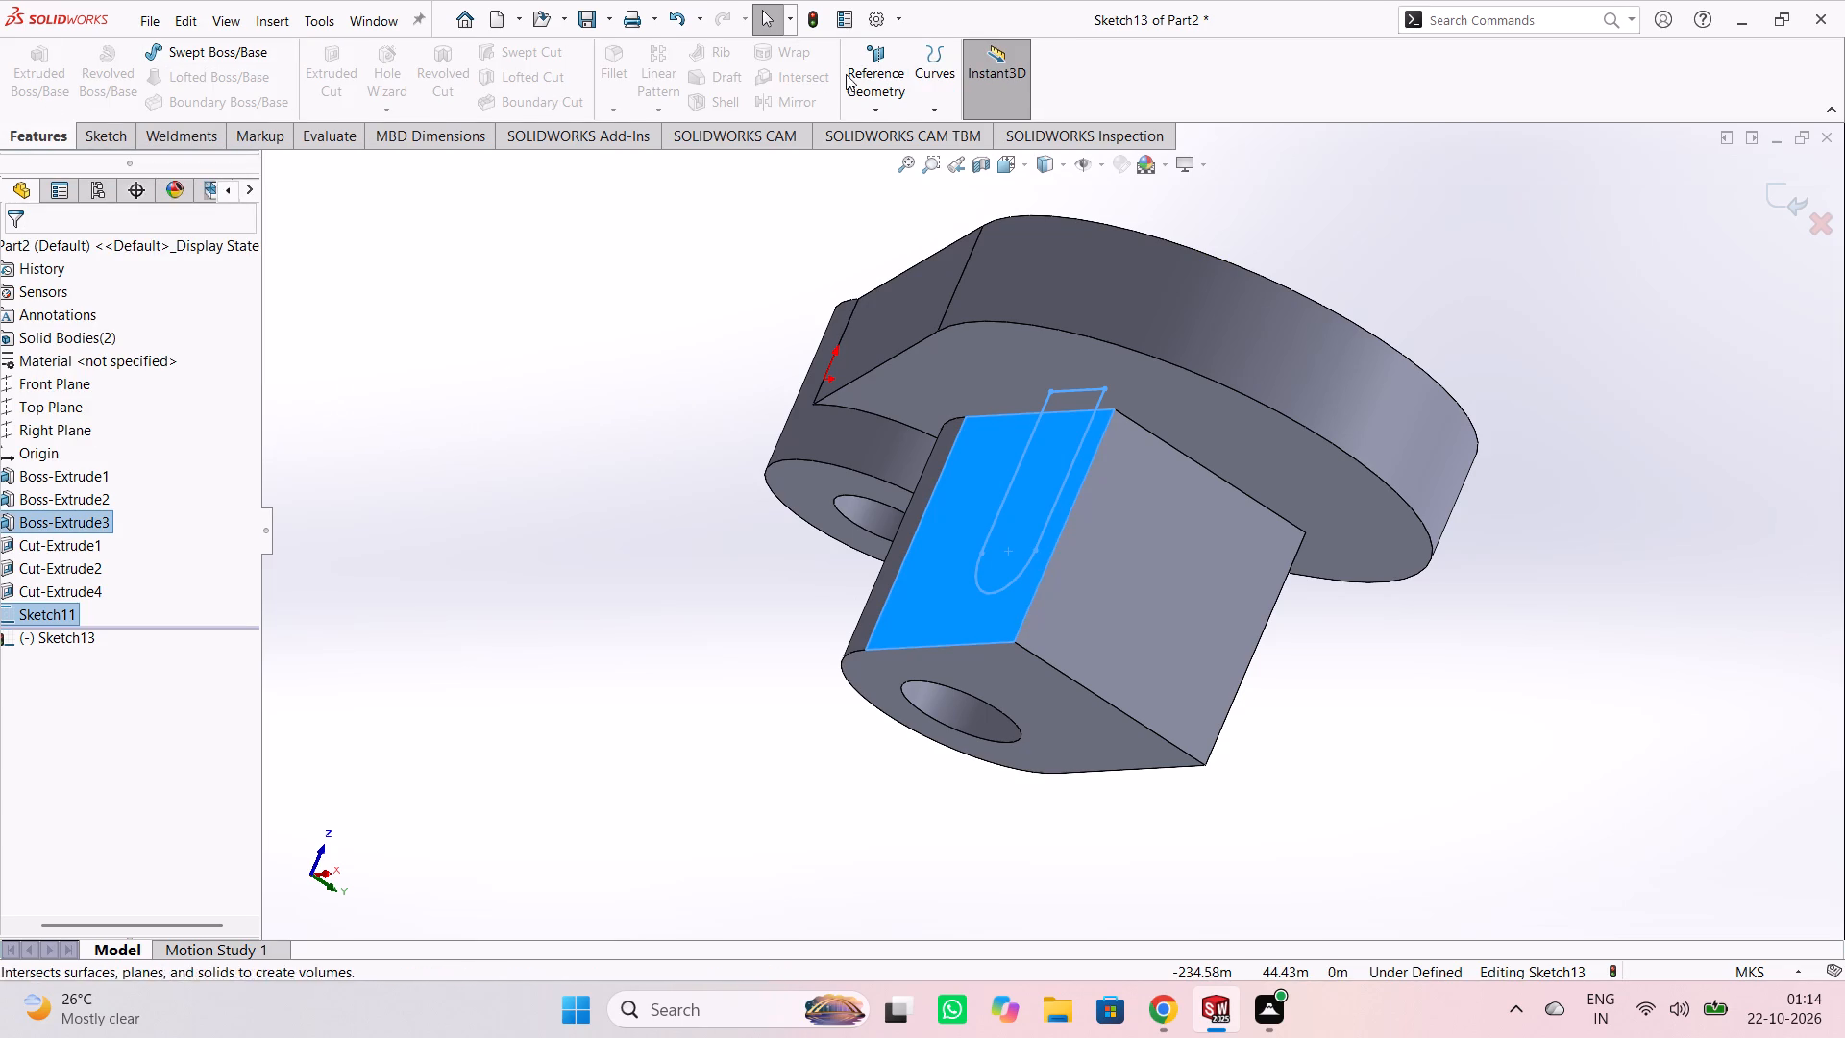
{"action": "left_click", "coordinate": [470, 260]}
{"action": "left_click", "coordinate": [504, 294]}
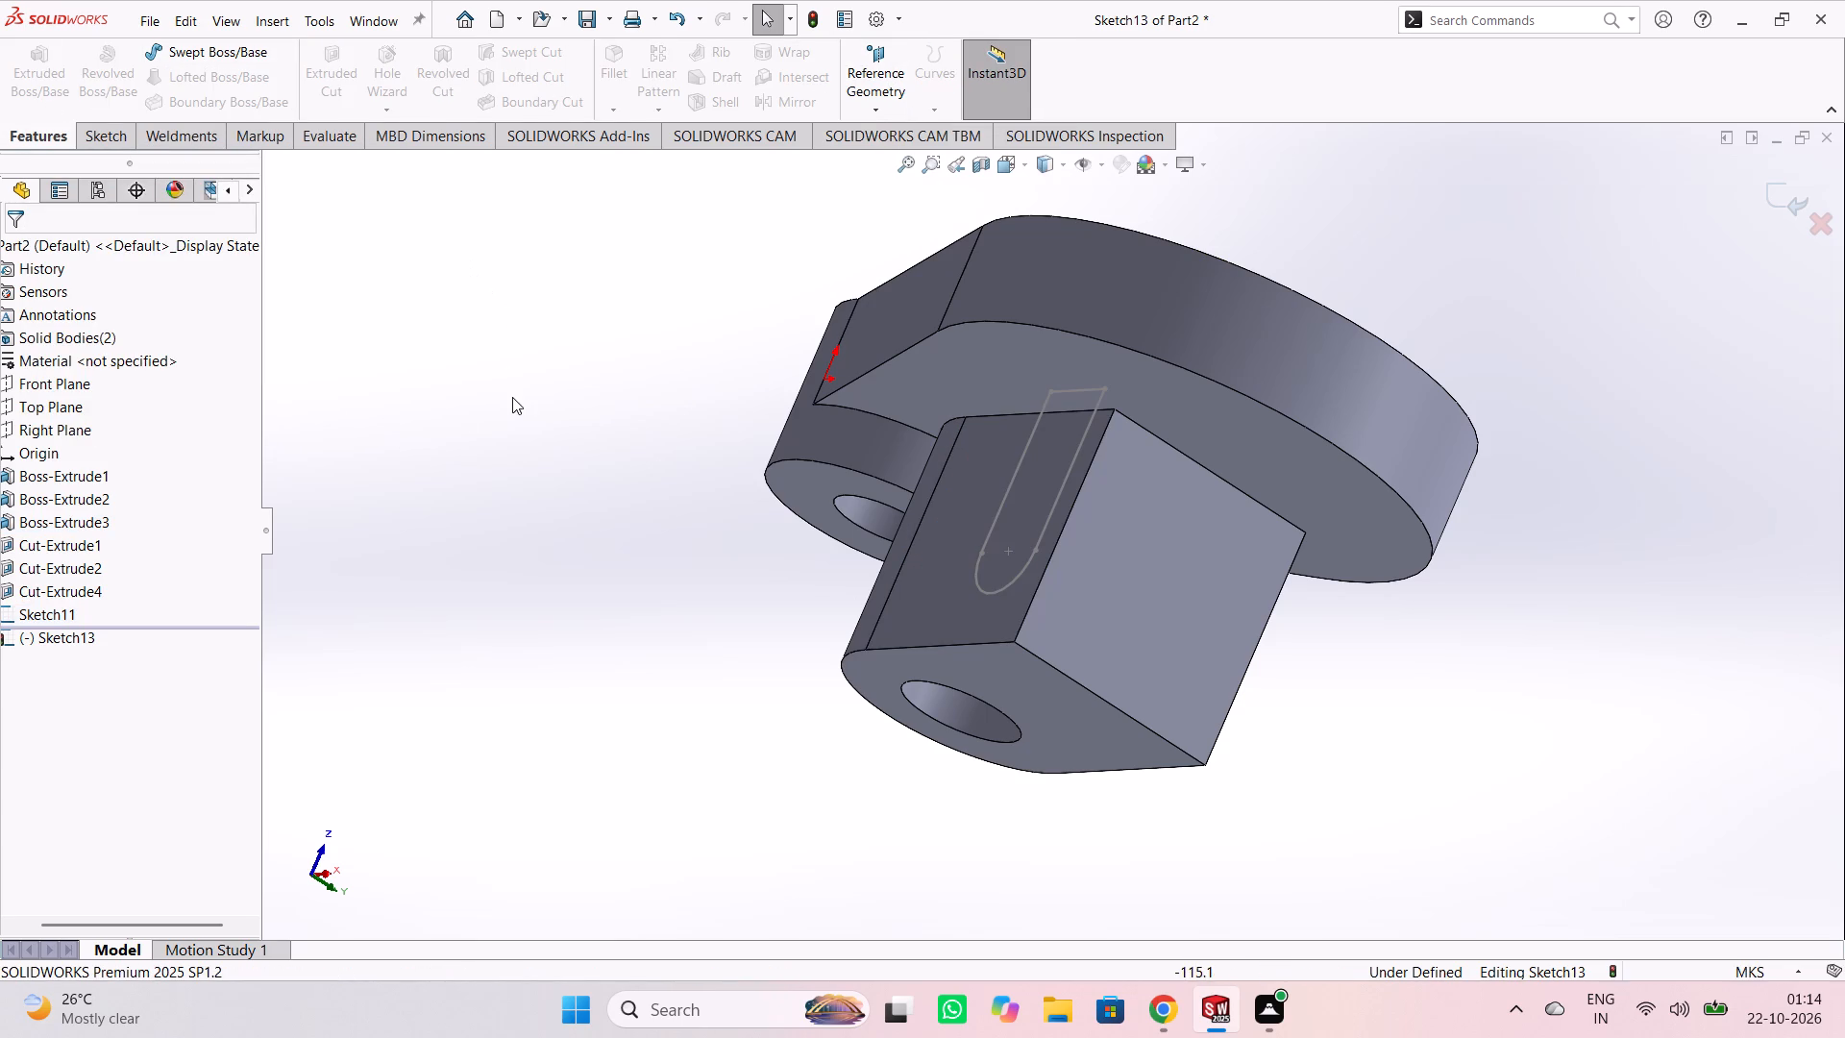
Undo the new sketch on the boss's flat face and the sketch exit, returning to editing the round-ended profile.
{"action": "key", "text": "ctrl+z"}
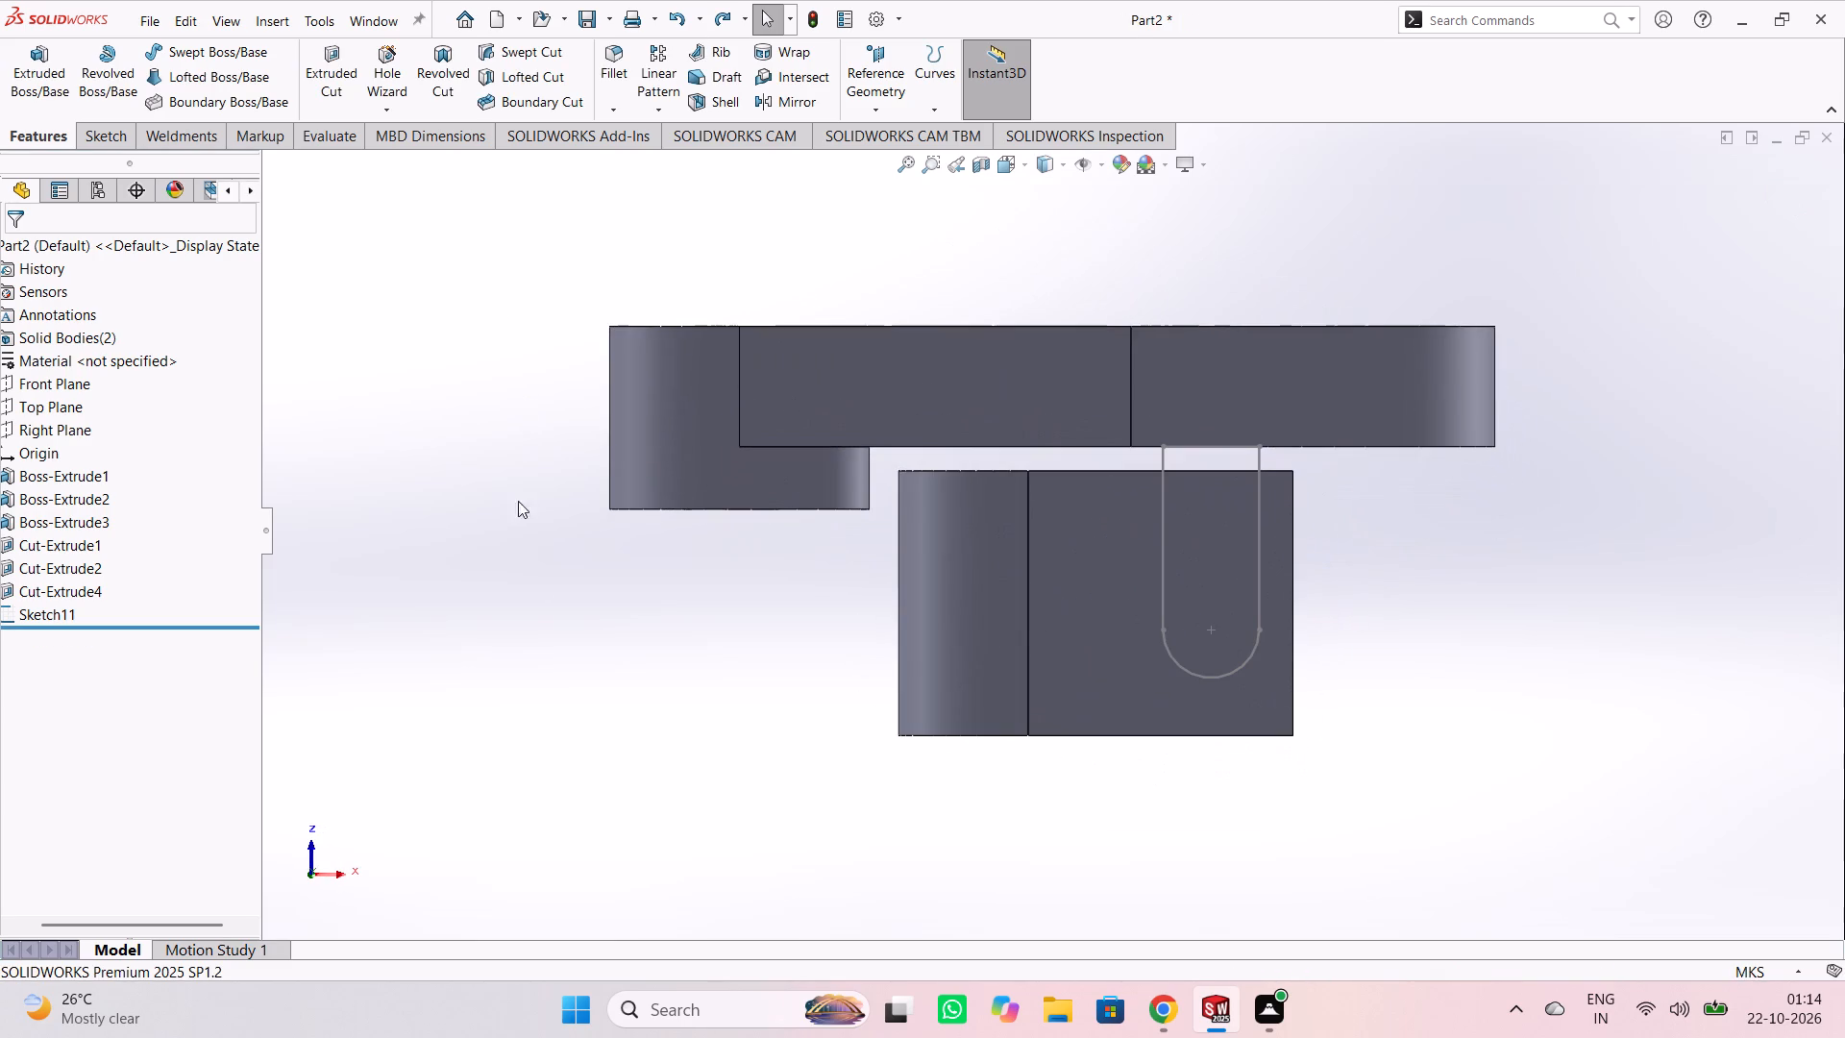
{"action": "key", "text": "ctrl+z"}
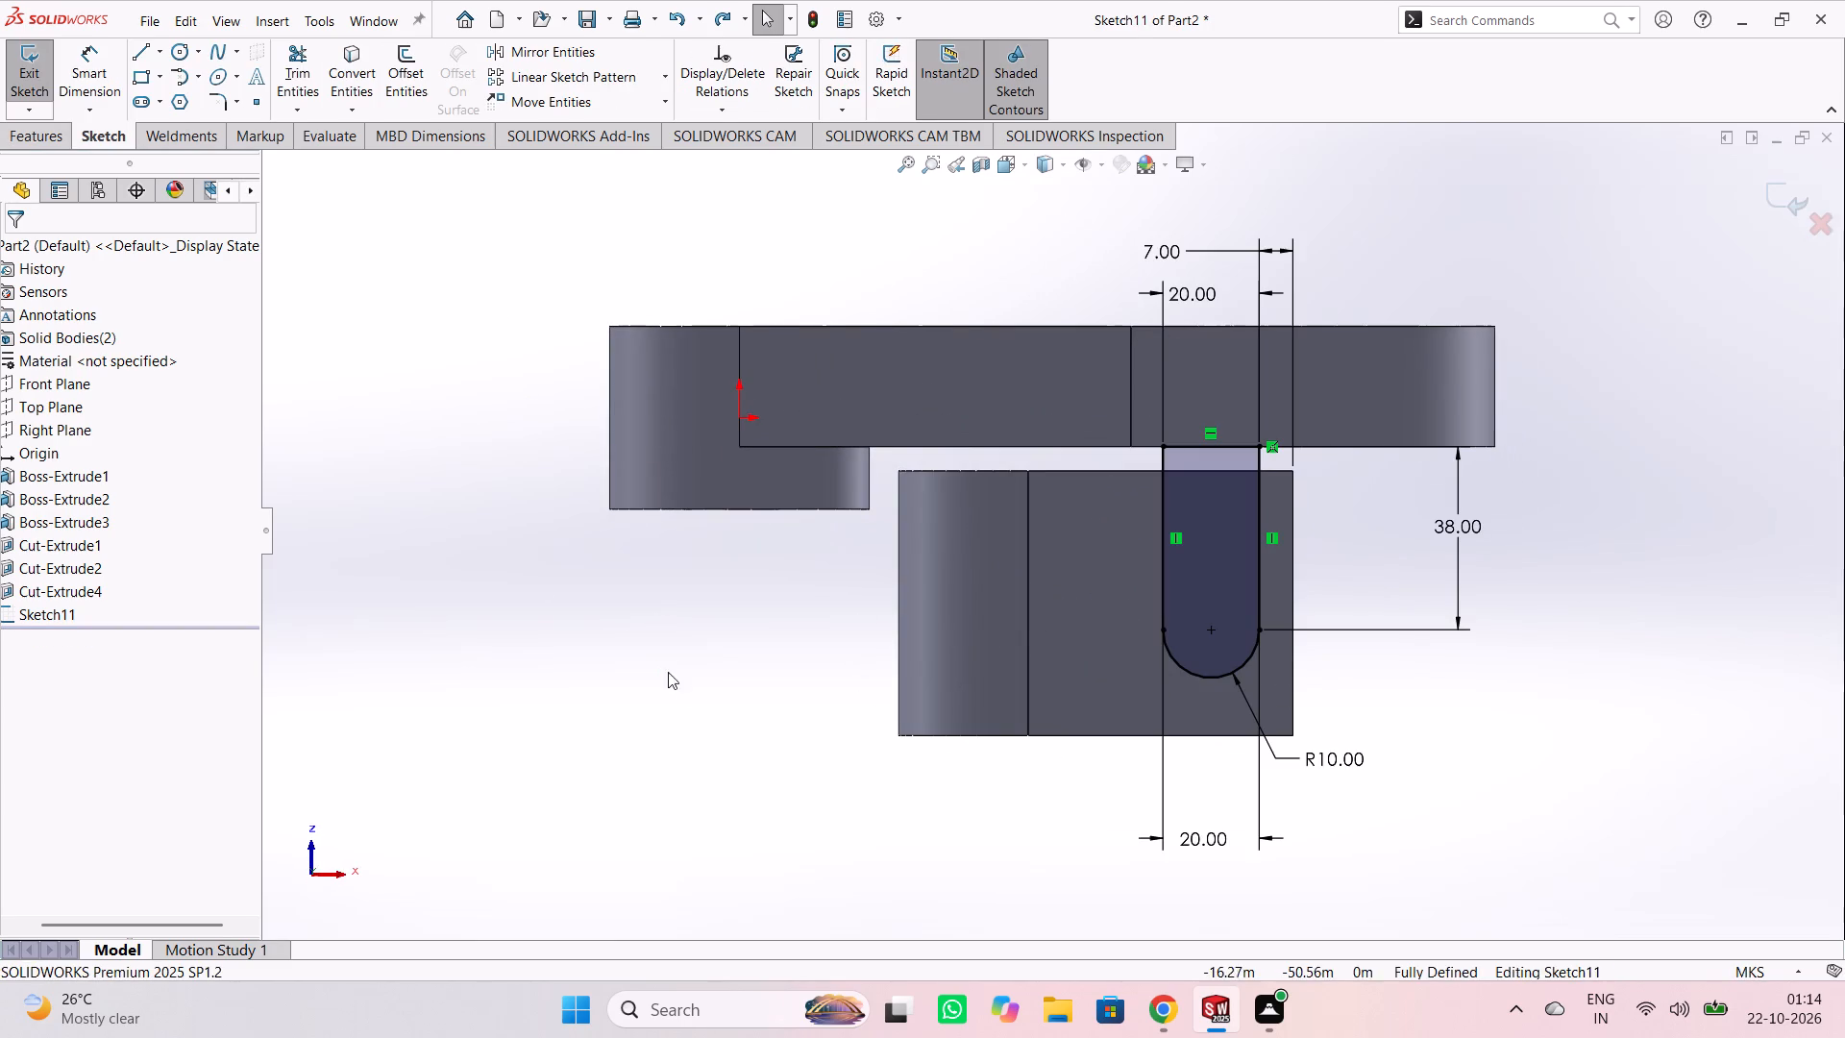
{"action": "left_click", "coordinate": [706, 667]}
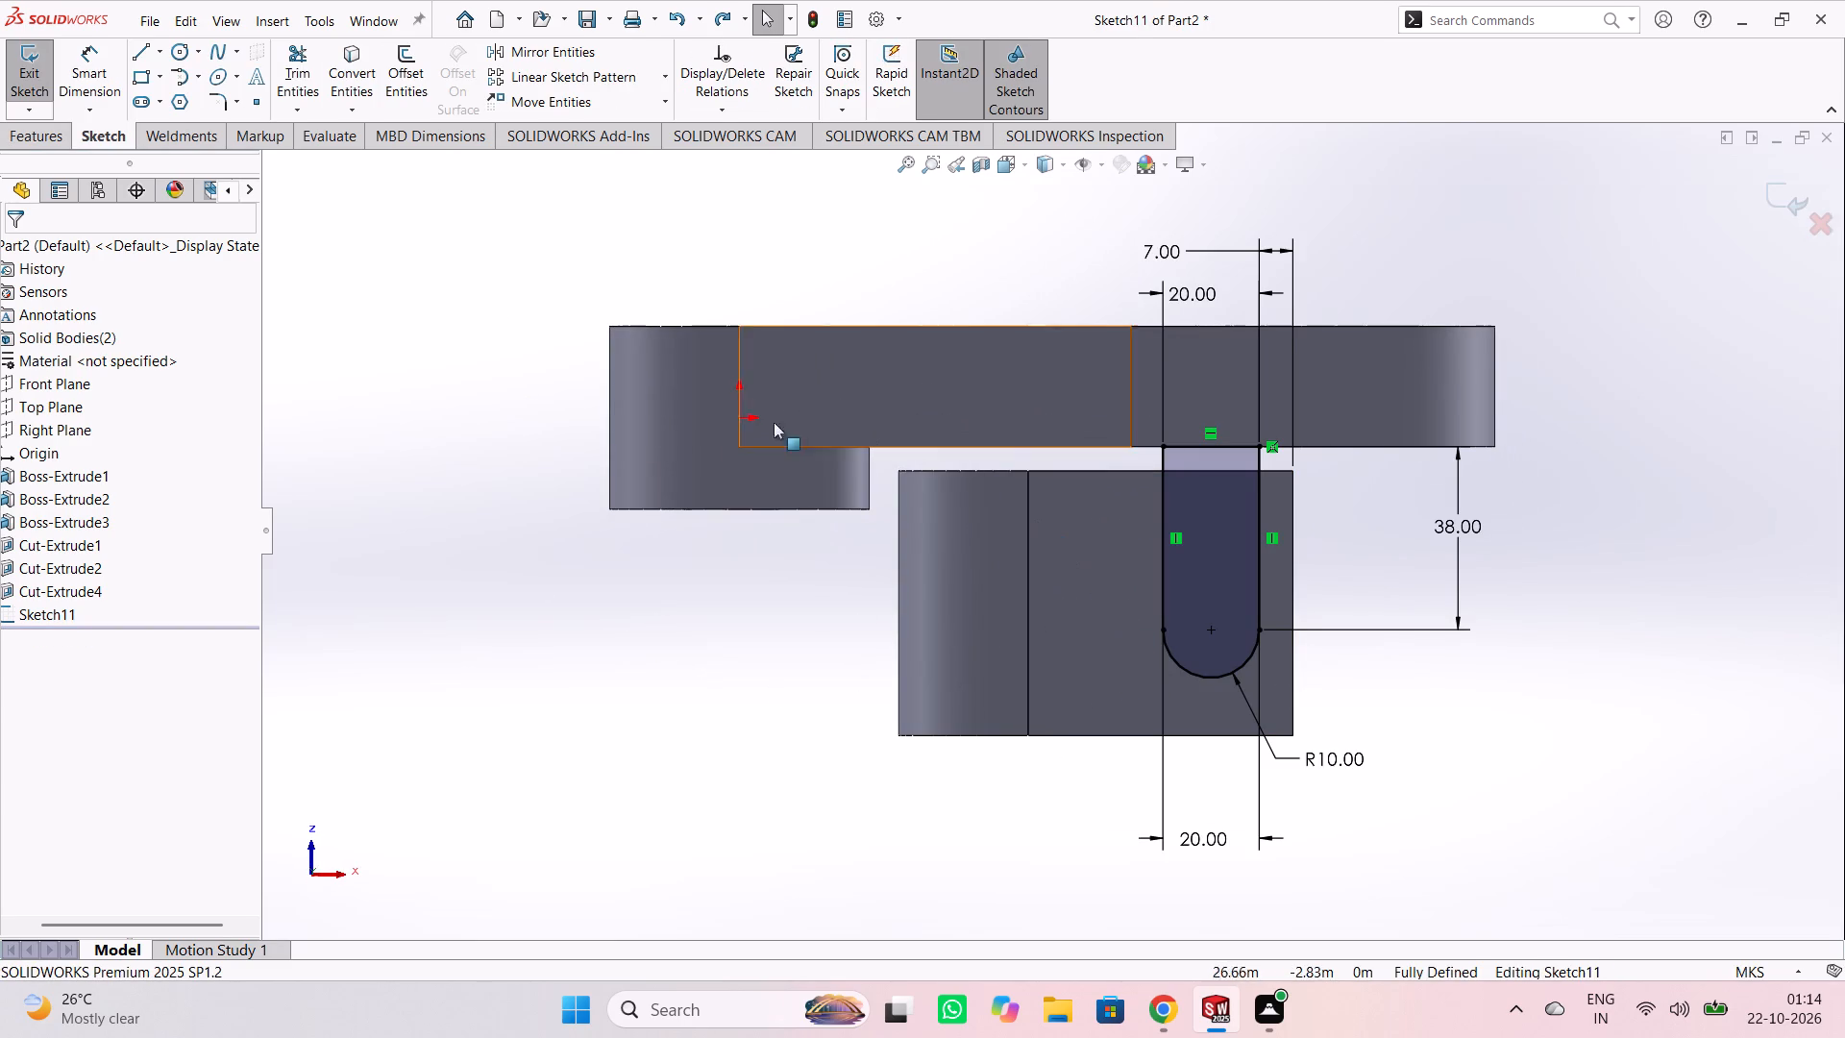
Extrude the round-ended profile outward from the D-shaped boss's flat face to a blind depth of 12 m, with the result merged.
{"action": "left_click", "coordinate": [55, 136]}
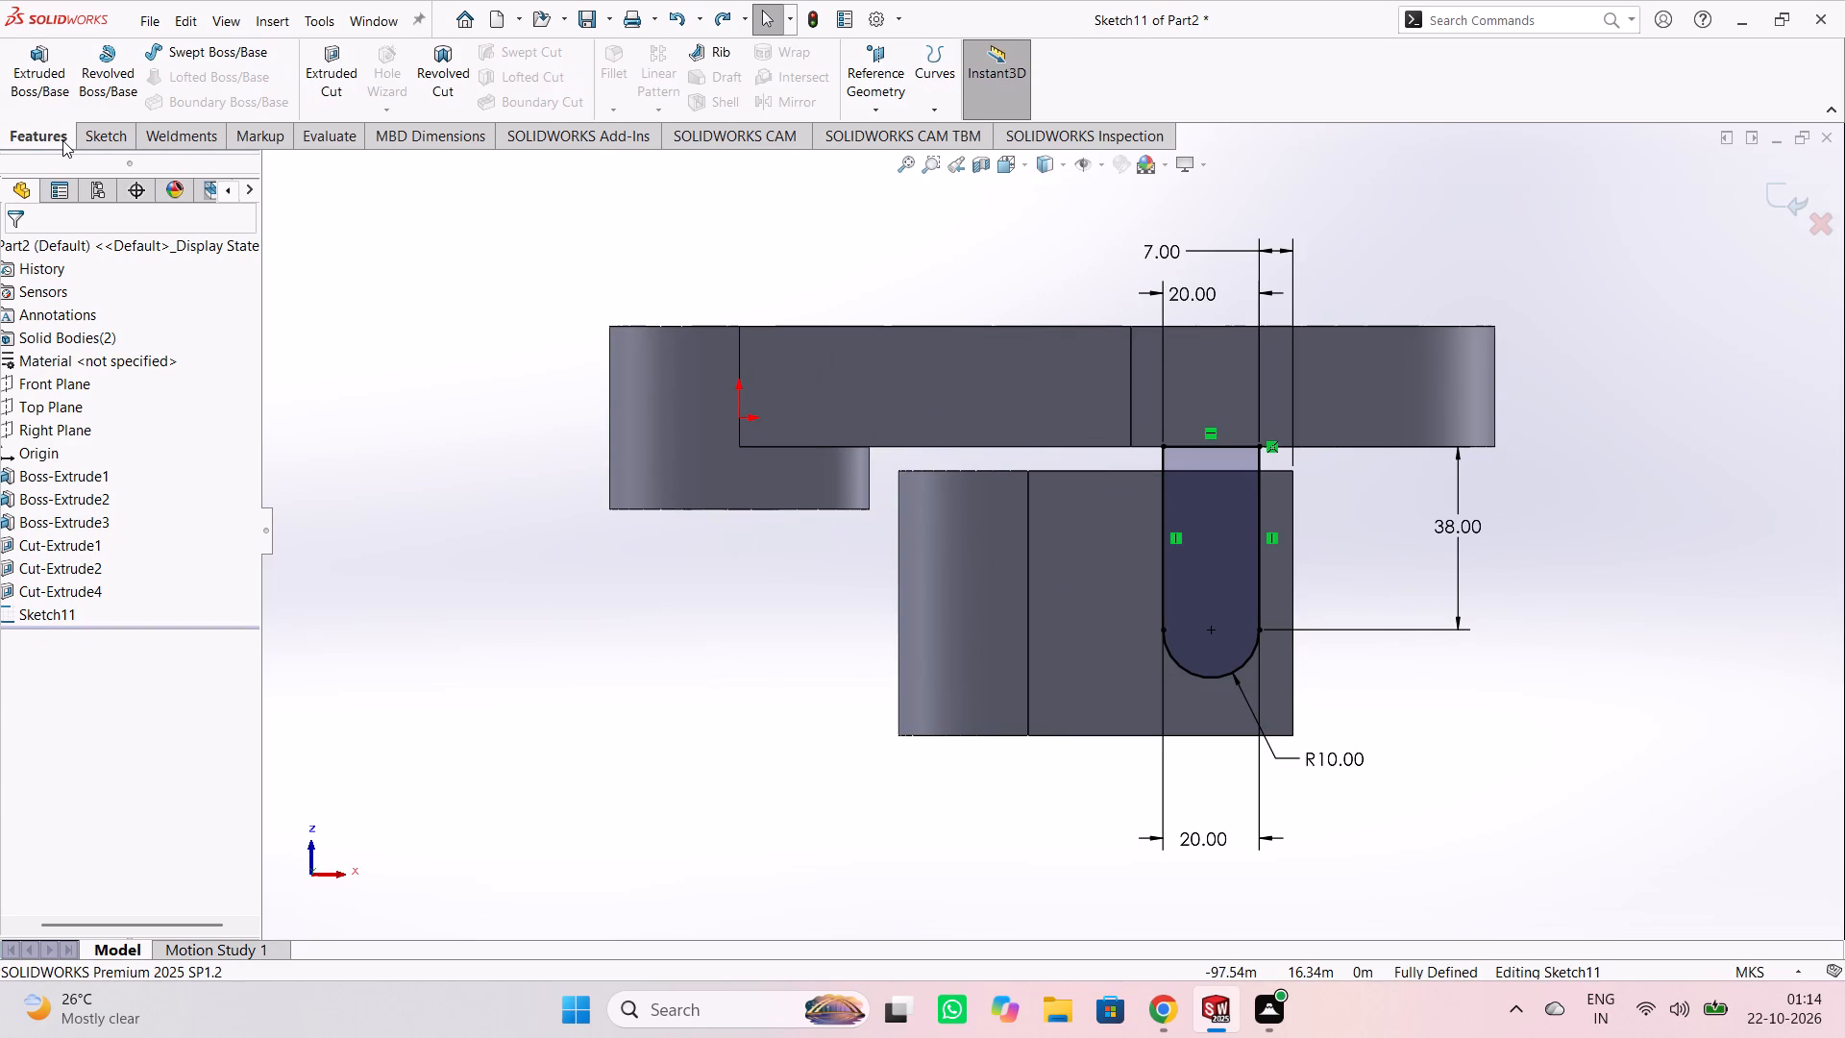
{"action": "left_click", "coordinate": [29, 79]}
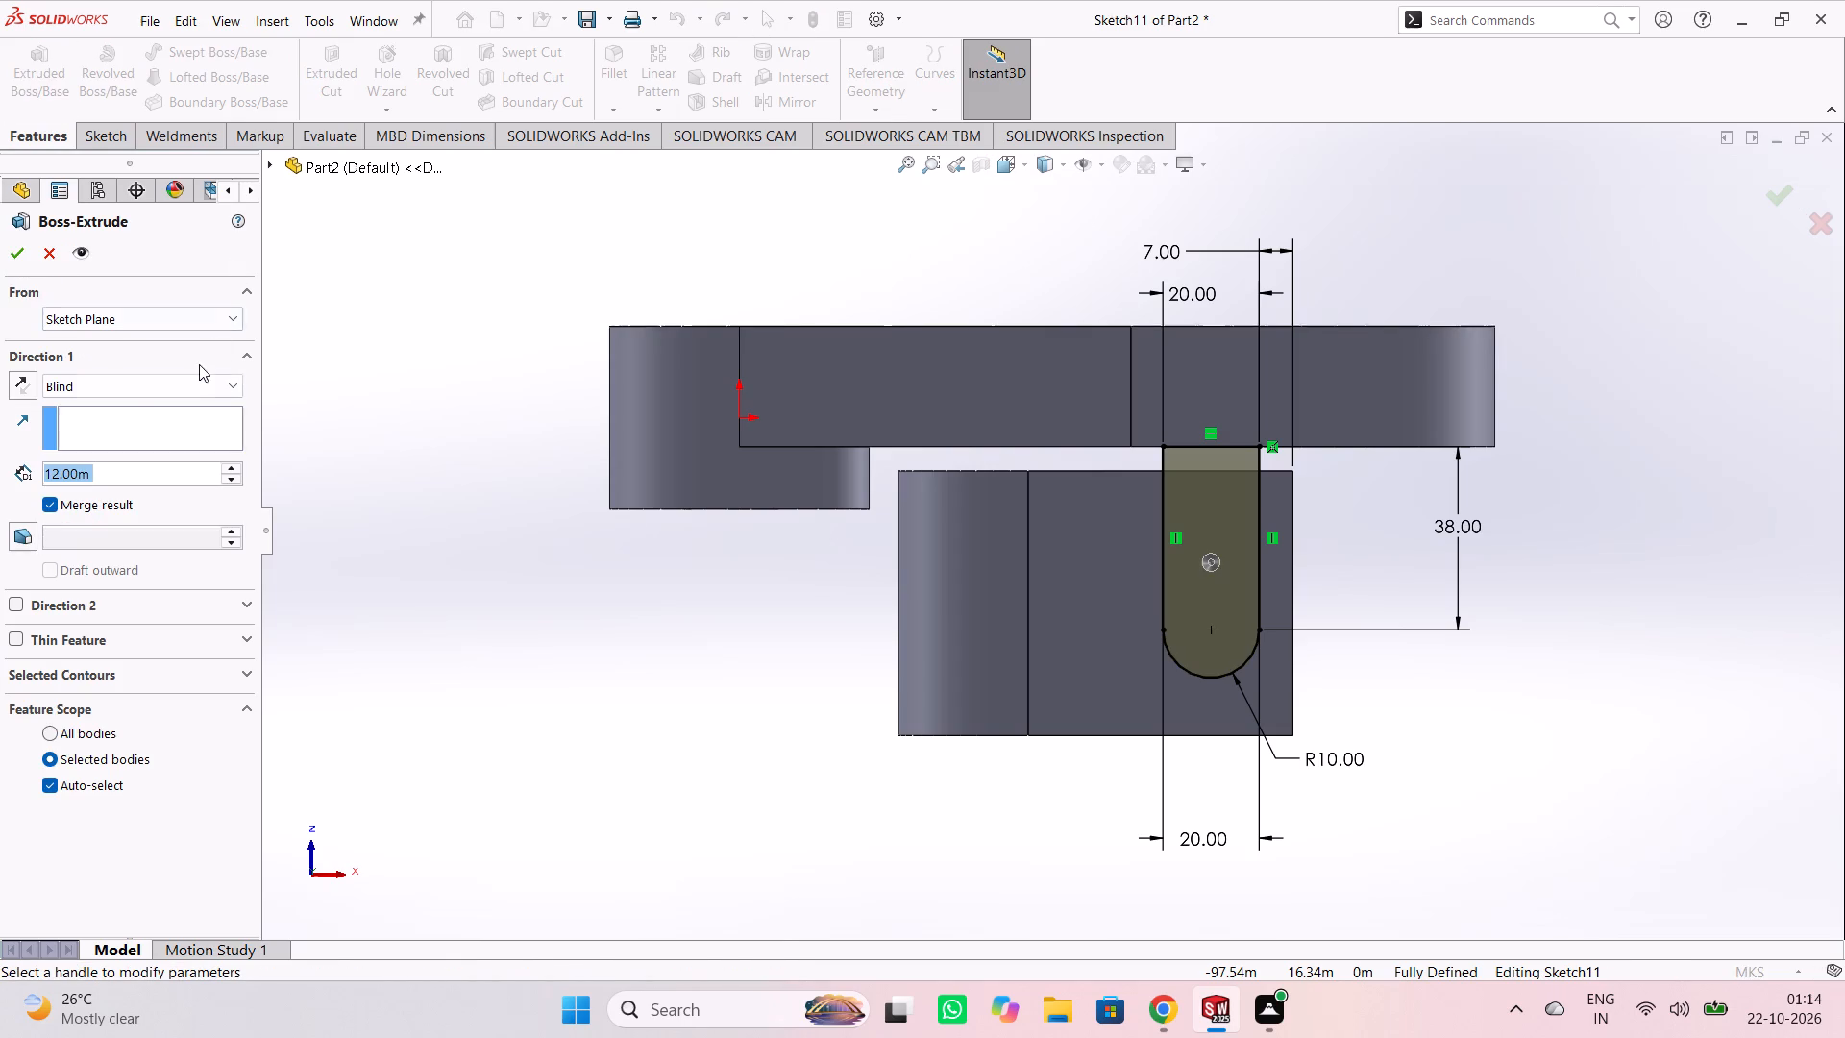
{"action": "middle_click_drag", "start_coordinate": [619, 783], "coordinate": [571, 624]}
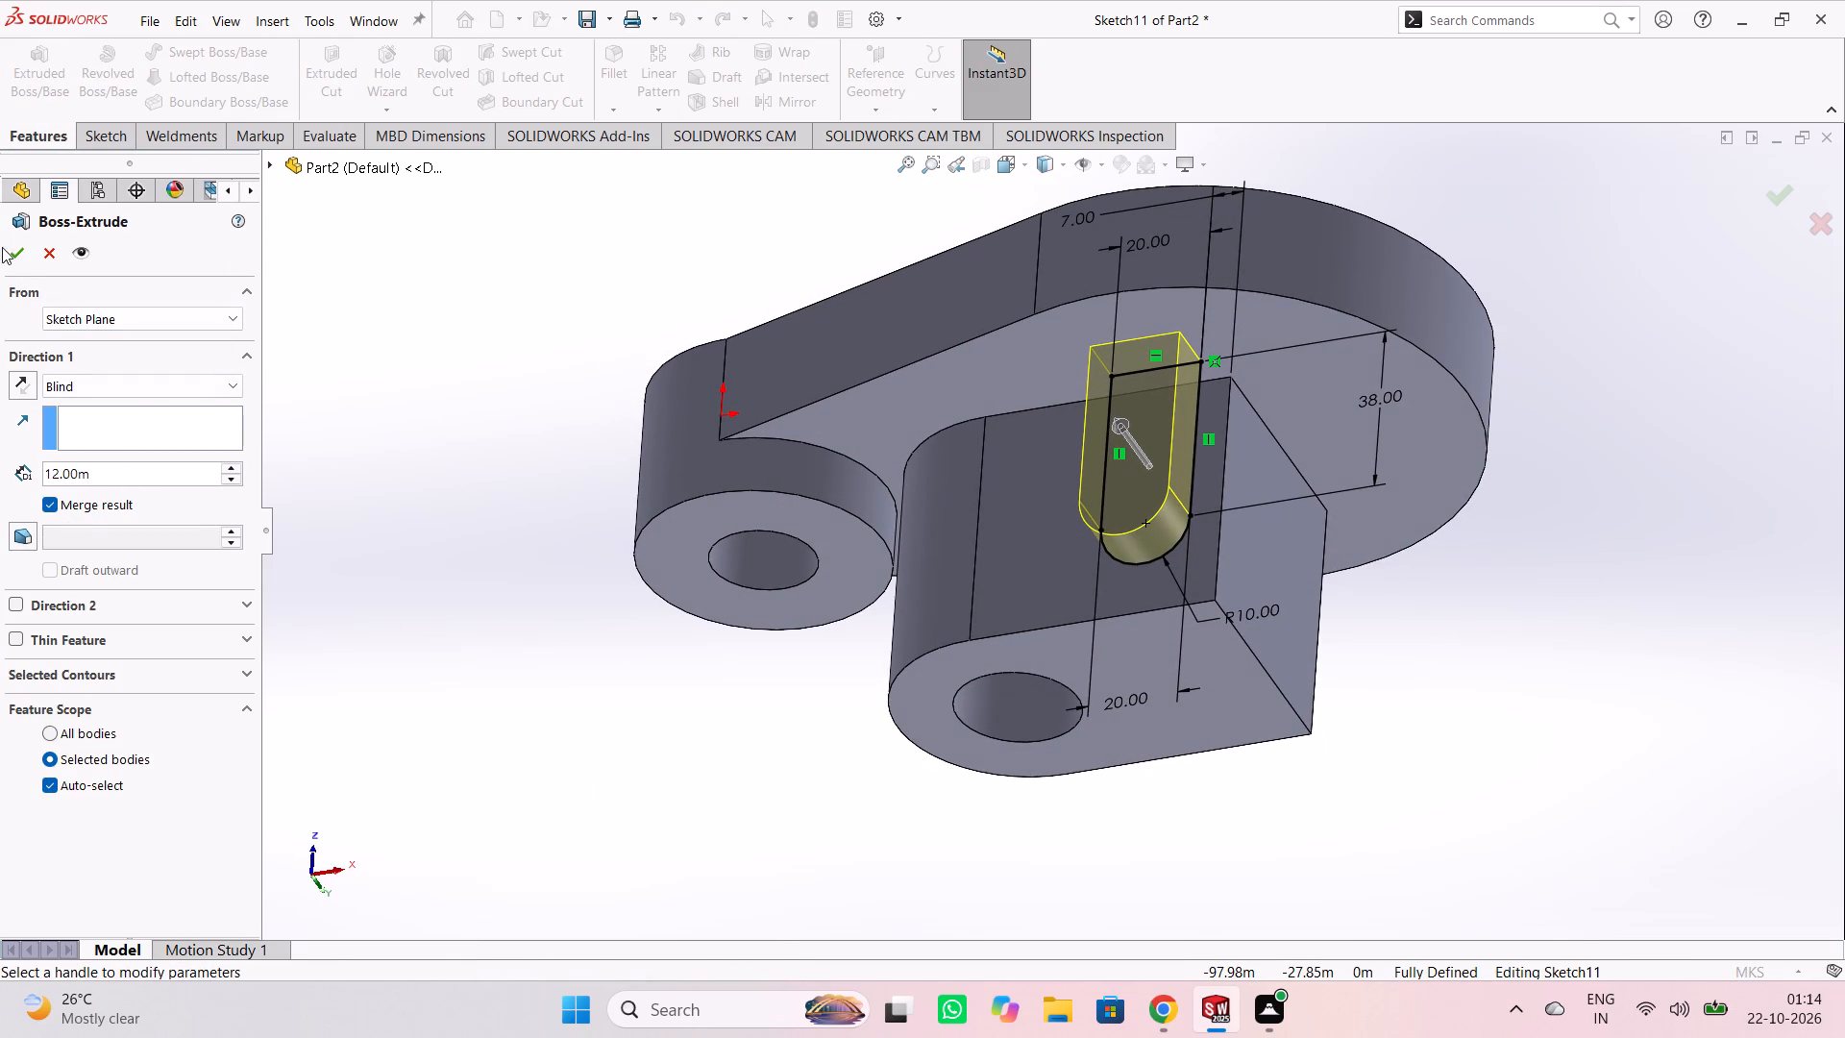
{"action": "left_click", "coordinate": [7, 252]}
On the D-shaped boss's opposite flat face, sketch a rectangle about 20 by 45 m, starting from the round-ended extrusion's corner at the plate.
{"action": "left_click", "coordinate": [464, 360]}
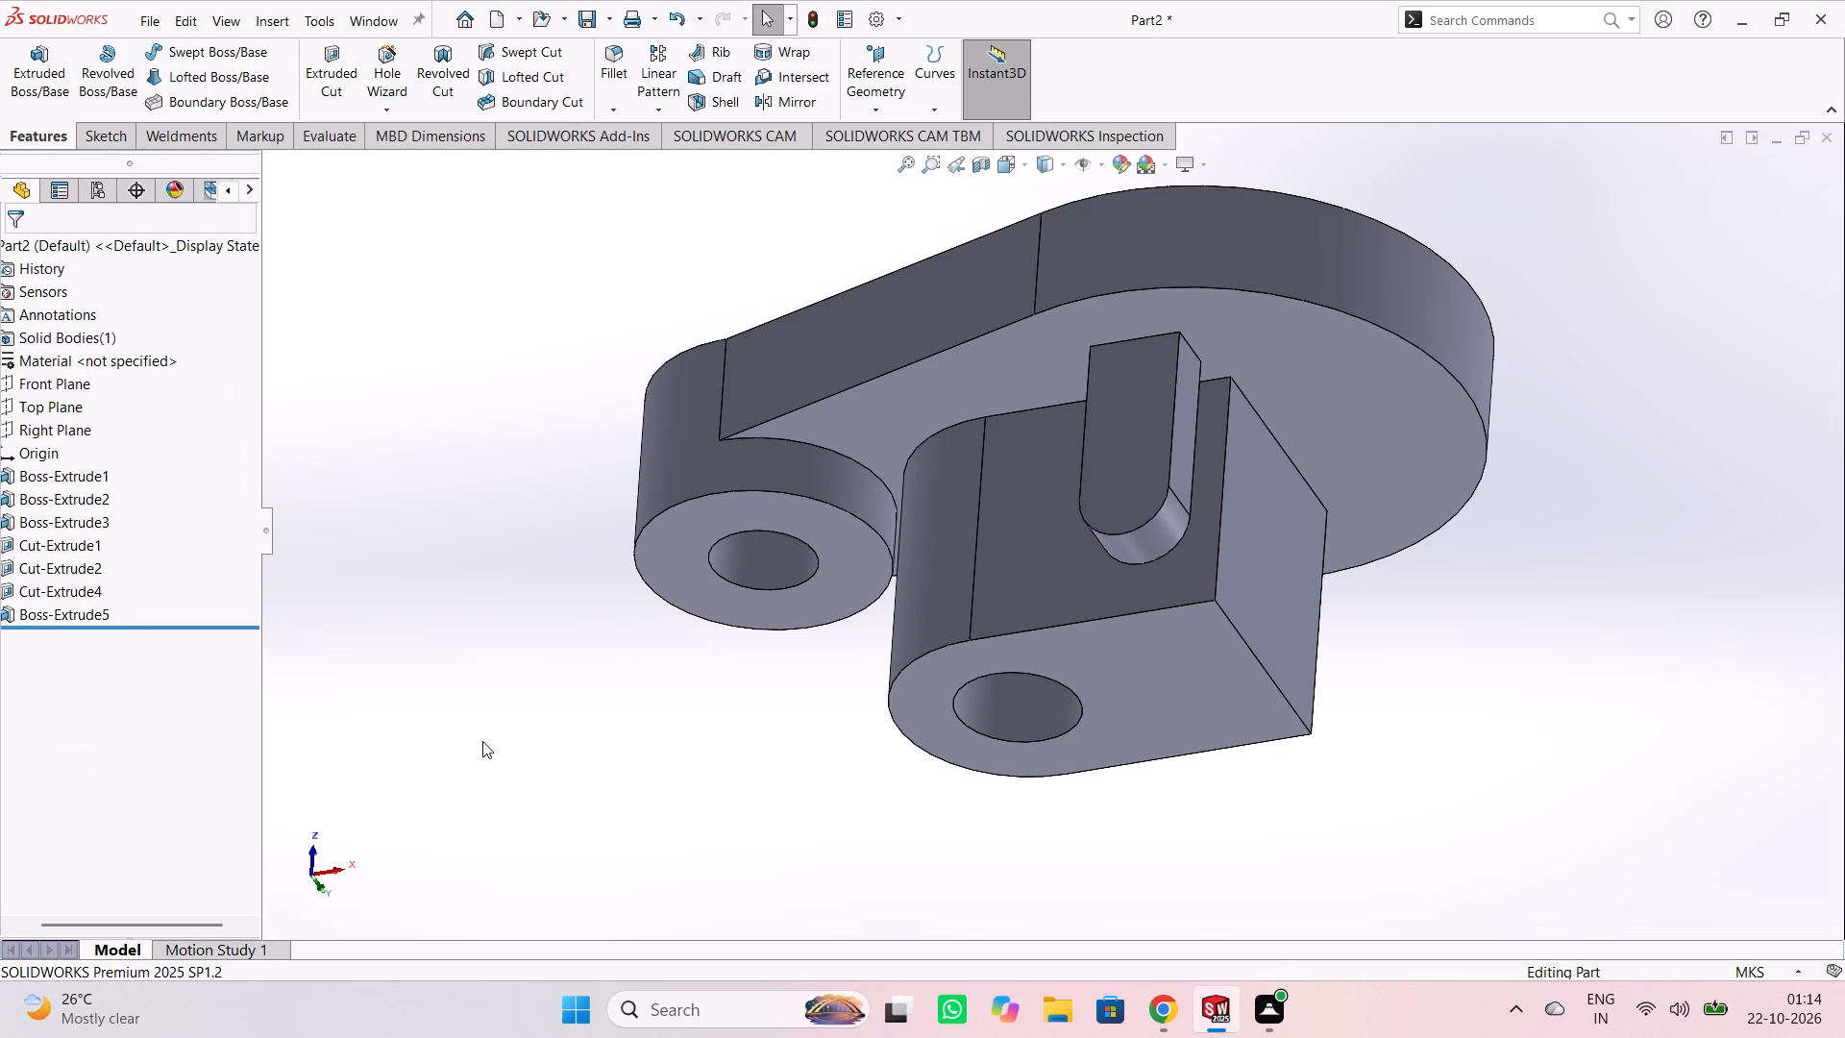
{"action": "middle_click_drag", "start_coordinate": [481, 742], "coordinate": [457, 405]}
{"action": "left_click", "coordinate": [1162, 584]}
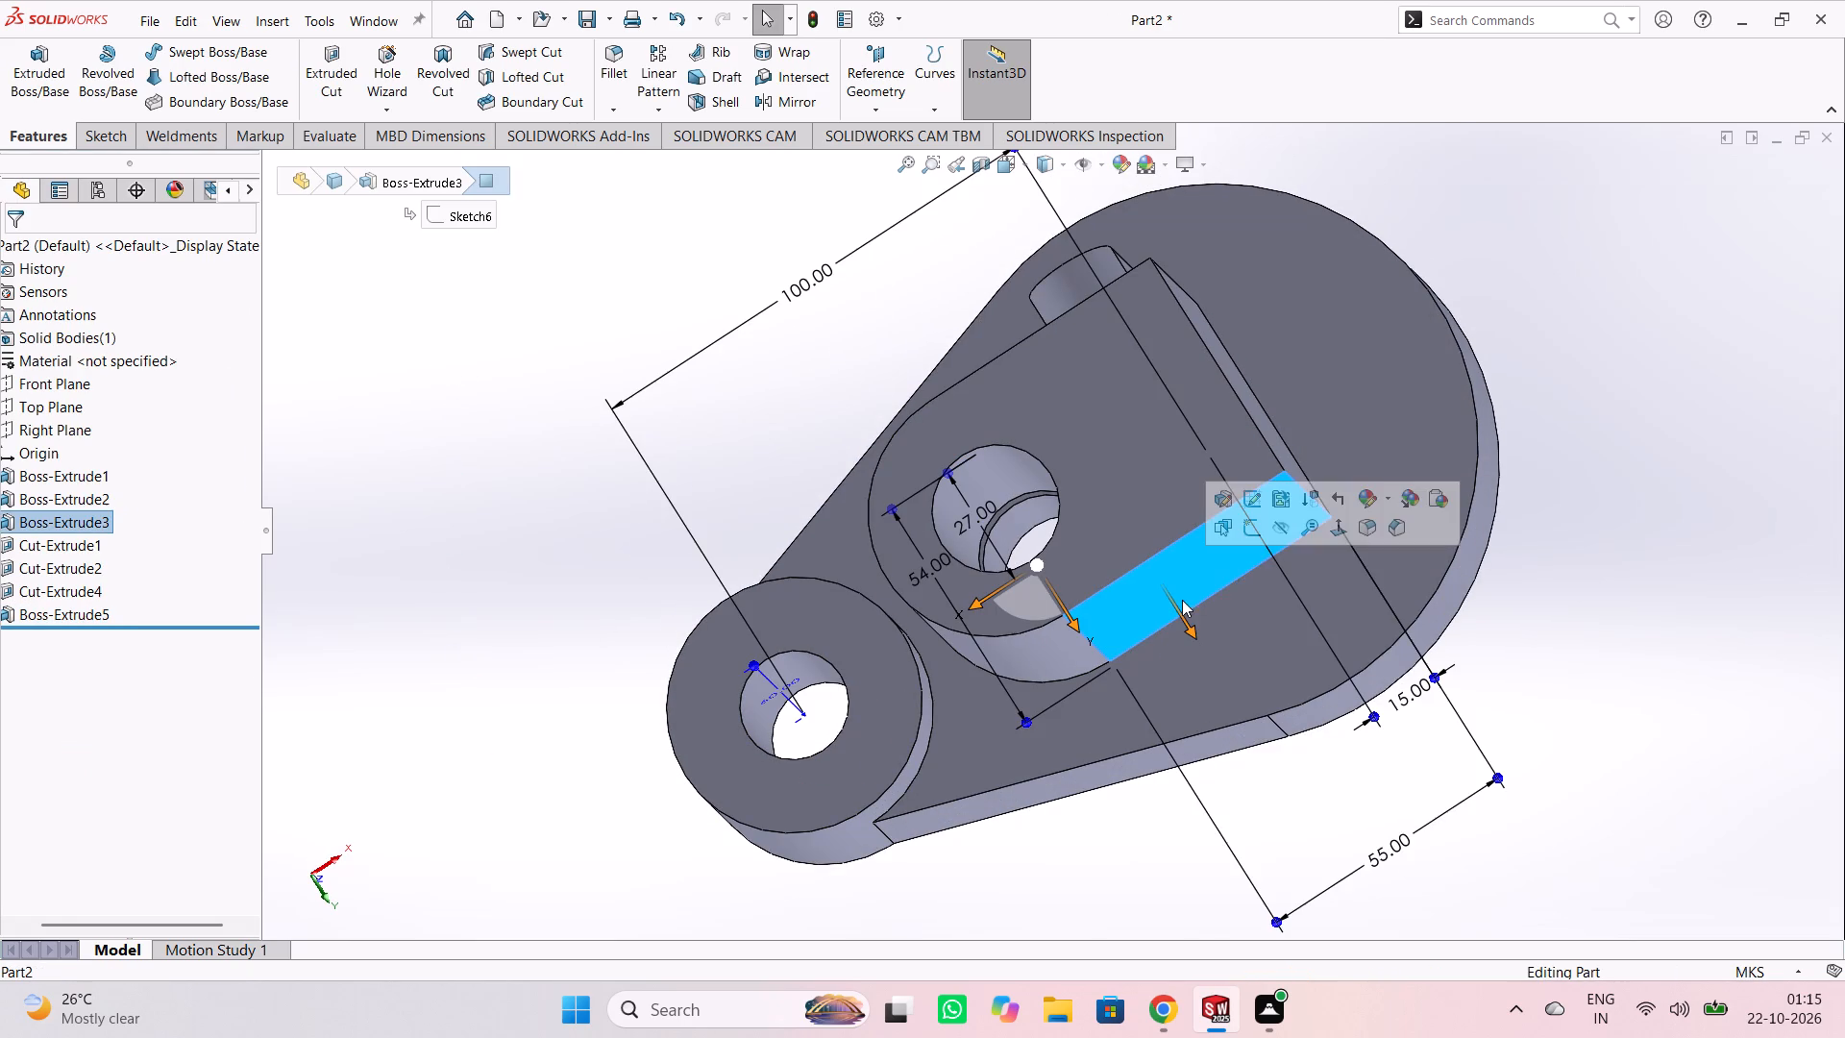
{"action": "left_click", "coordinate": [1245, 531]}
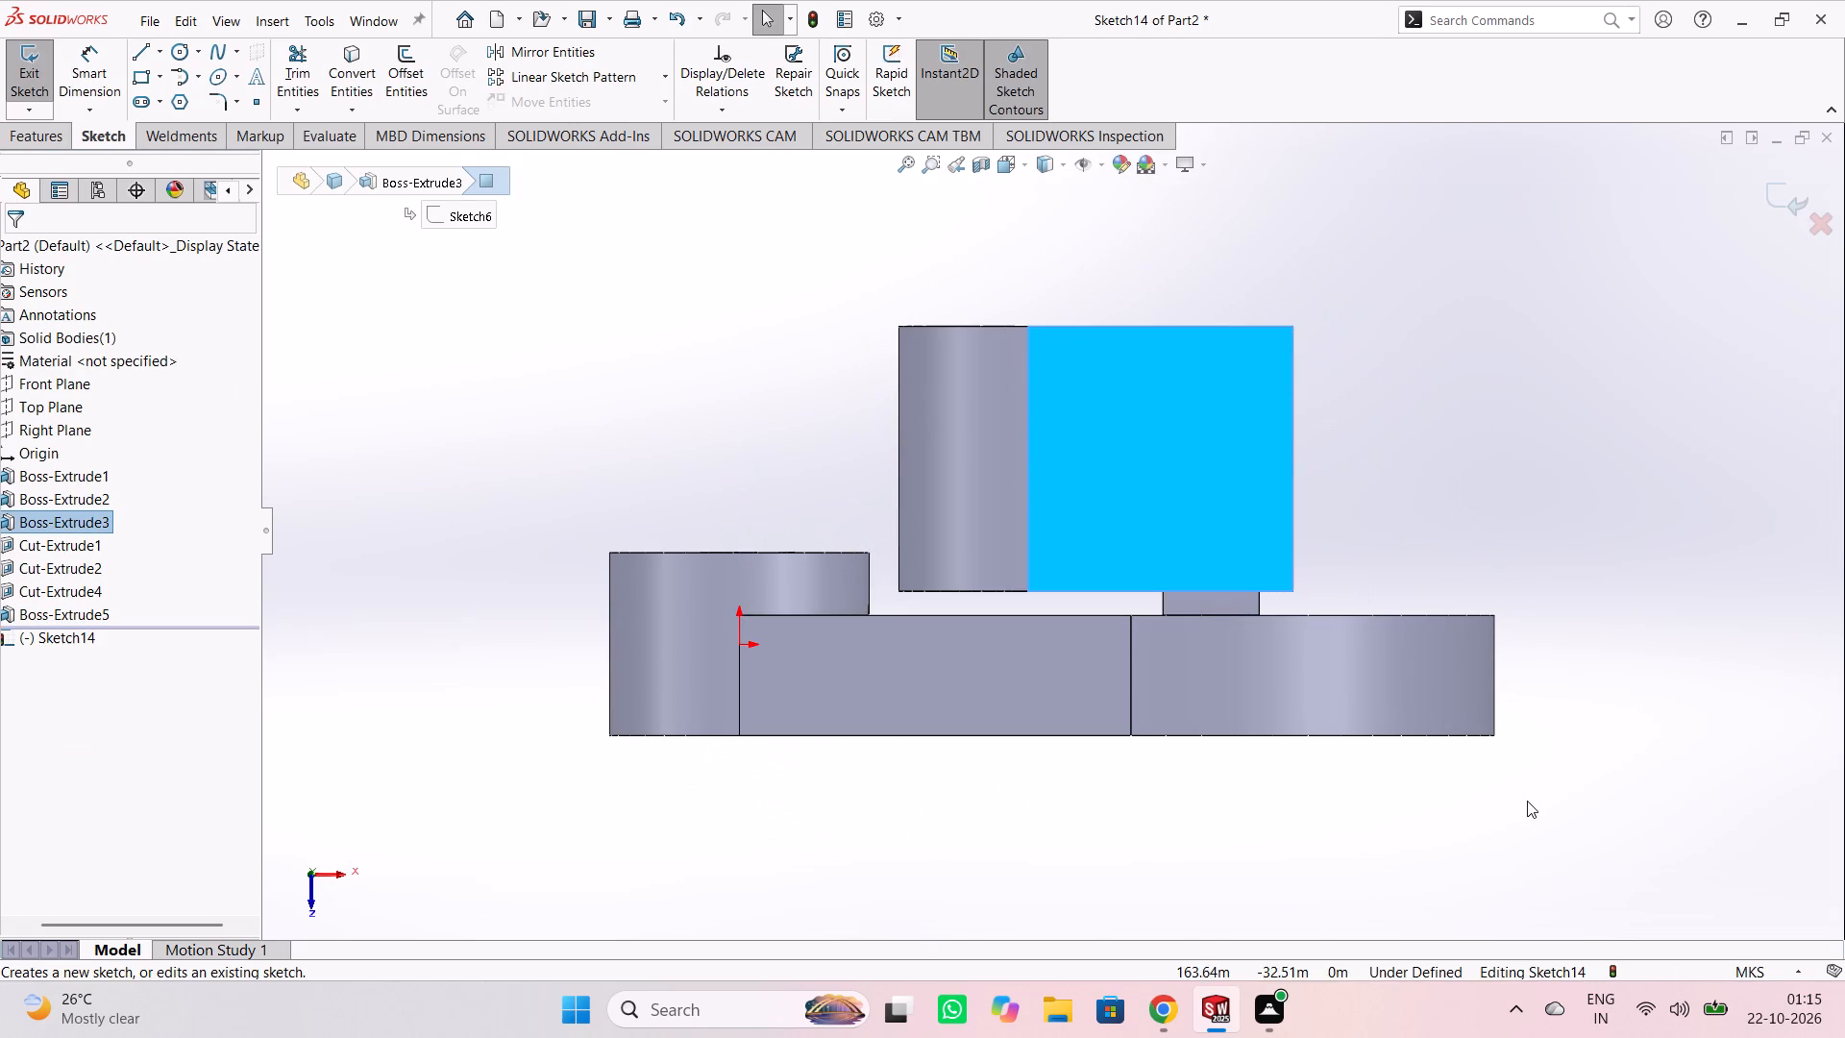
{"action": "left_click", "coordinate": [1602, 797]}
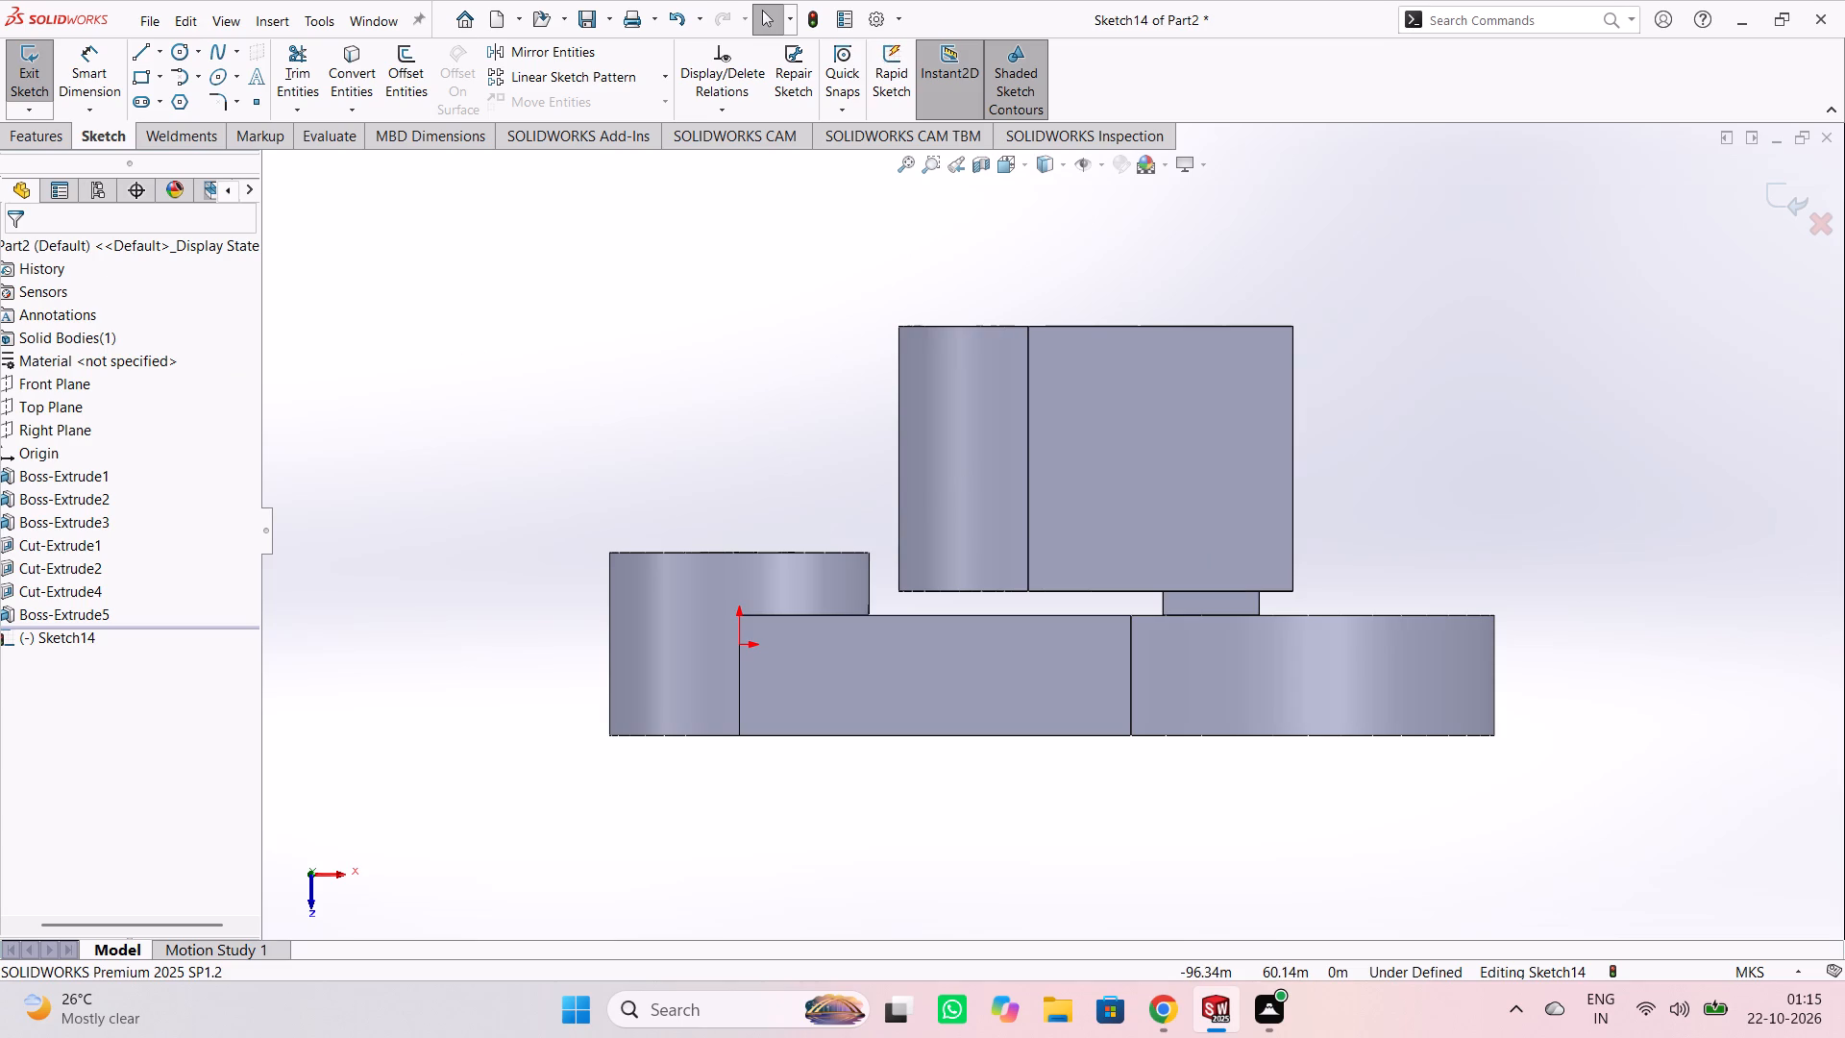
{"action": "left_click", "coordinate": [137, 79]}
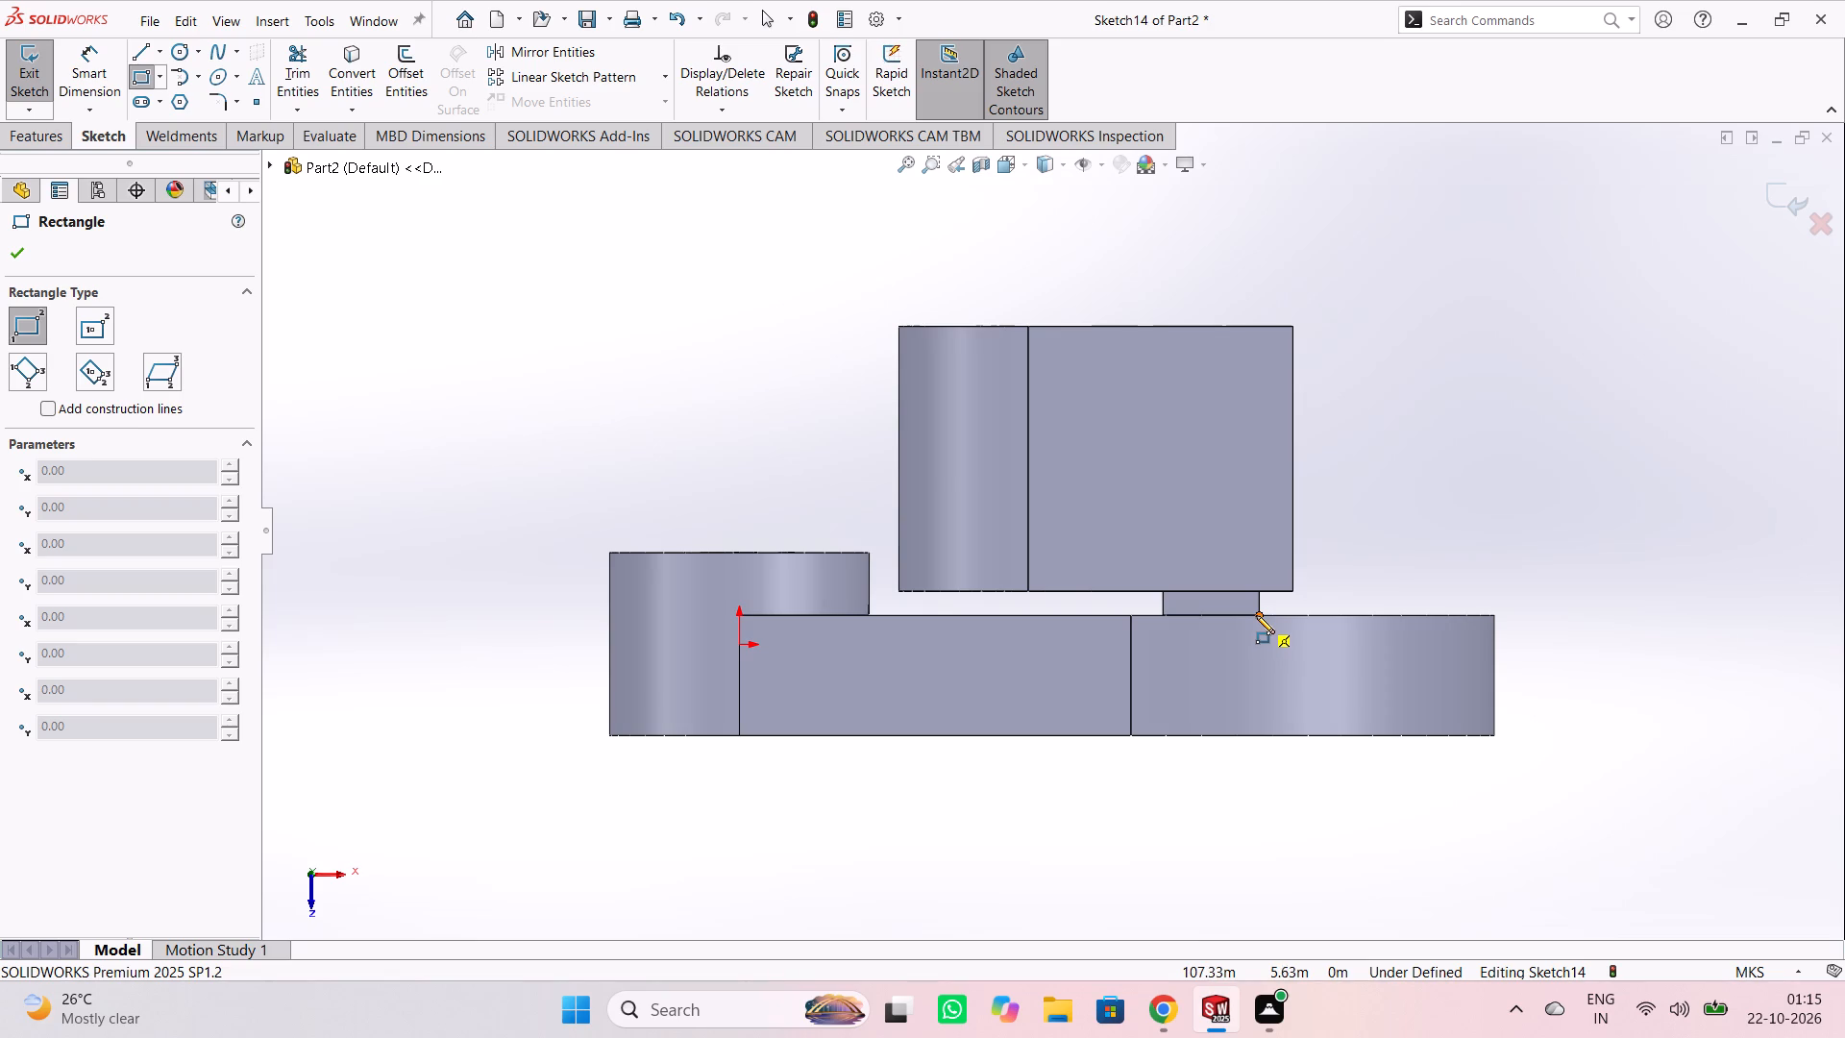
{"action": "left_click", "coordinate": [1256, 615]}
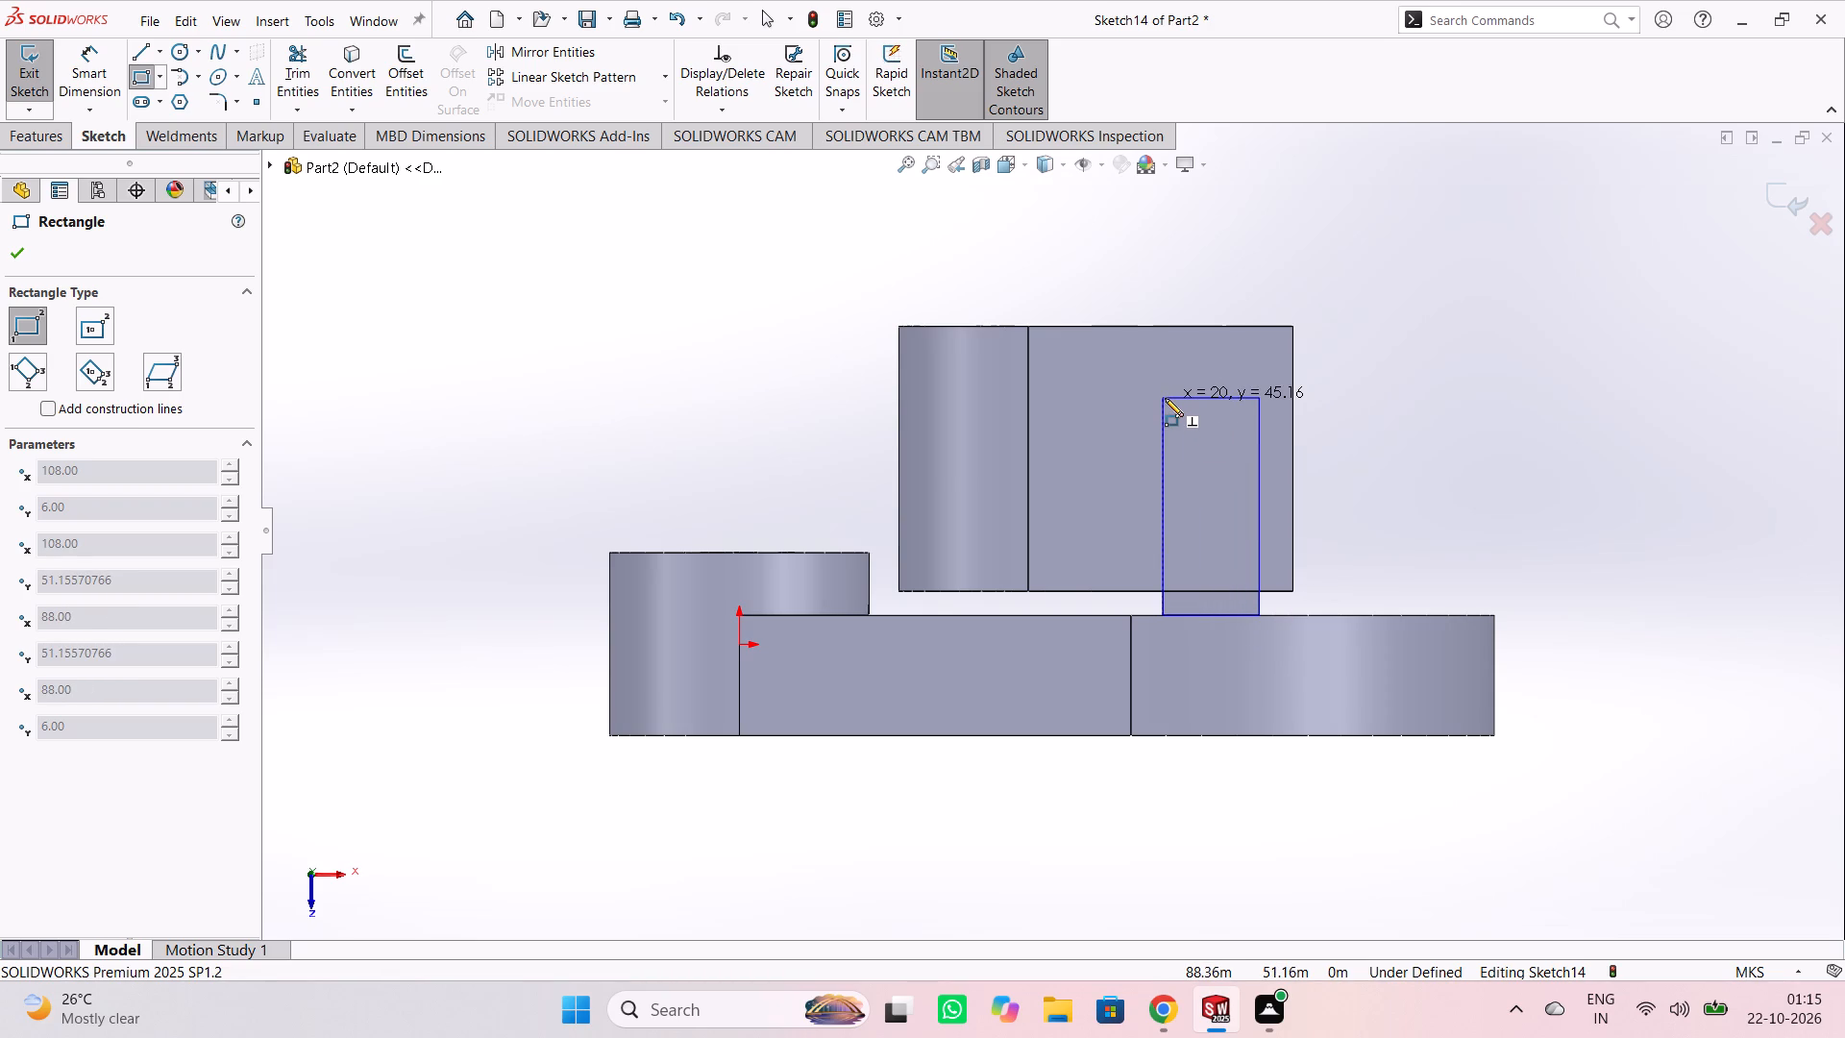
{"action": "left_click", "coordinate": [1165, 398]}
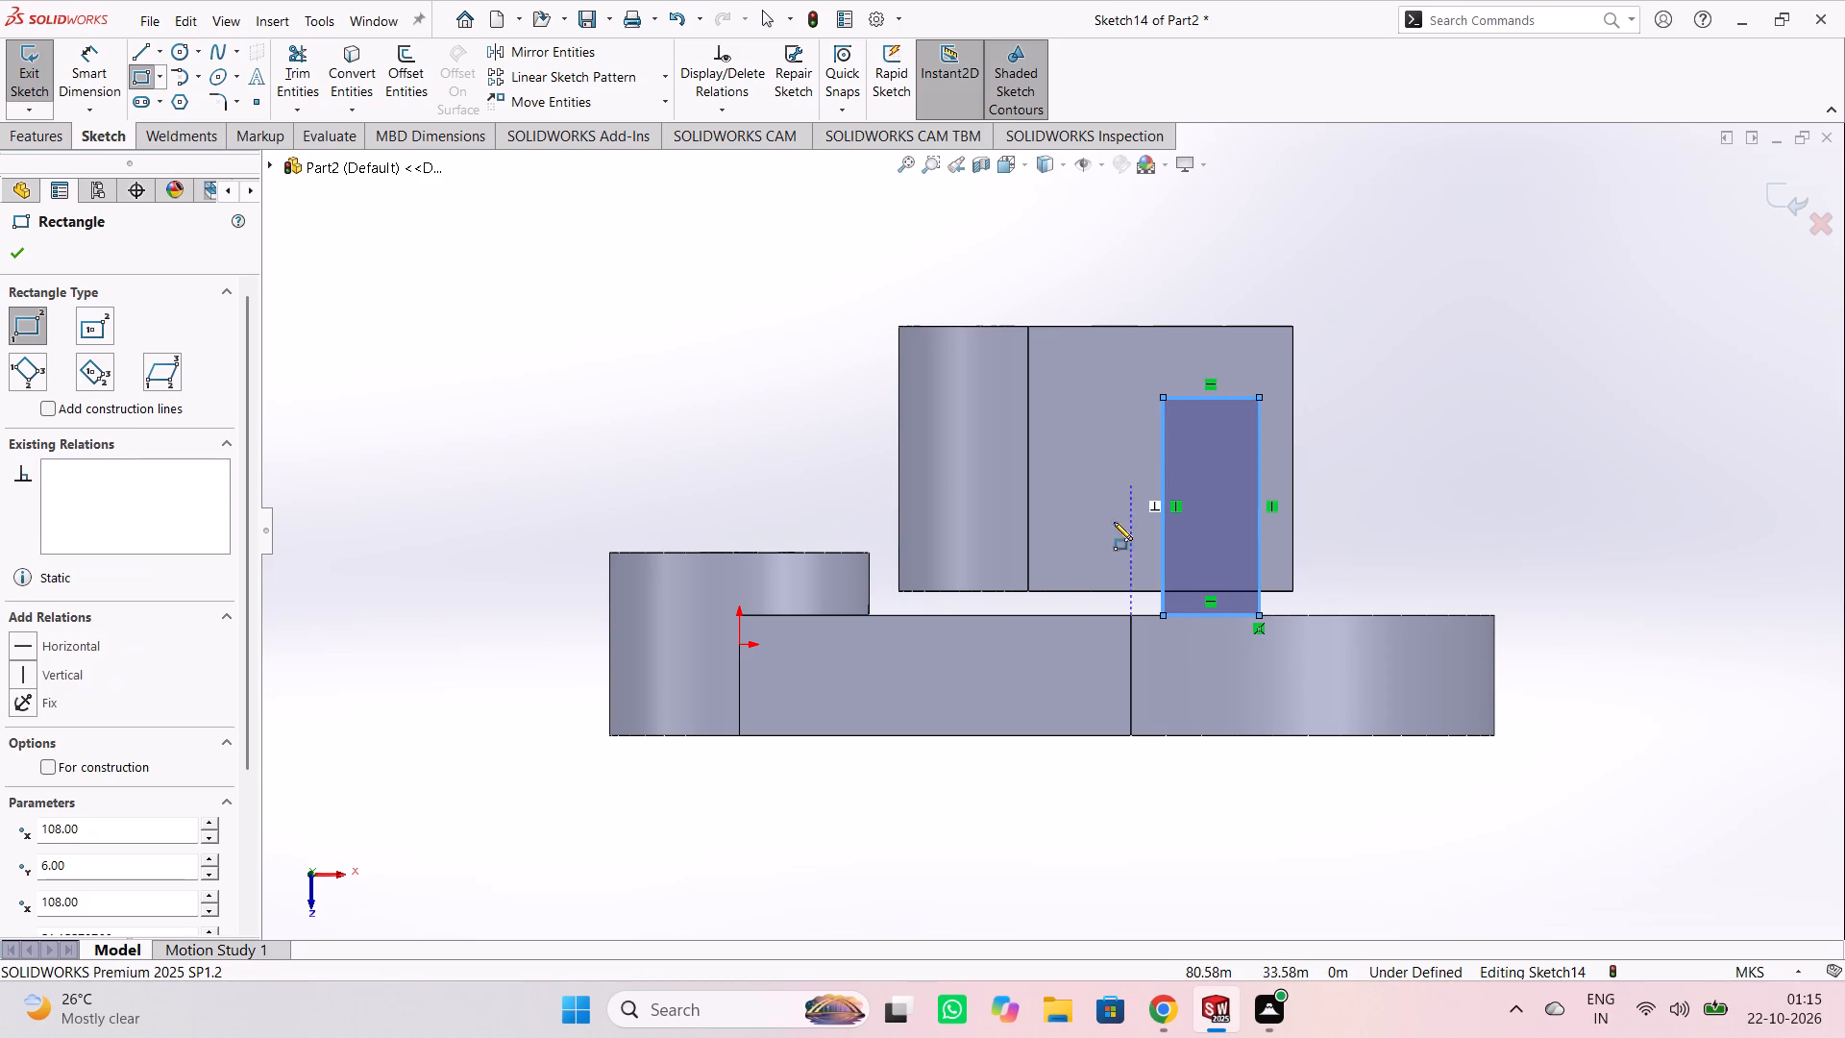
{"action": "key", "text": "Escape"}
Add a 20 m dimension to the rectangle's short side along the plate.
{"action": "right_click", "coordinate": [738, 287]}
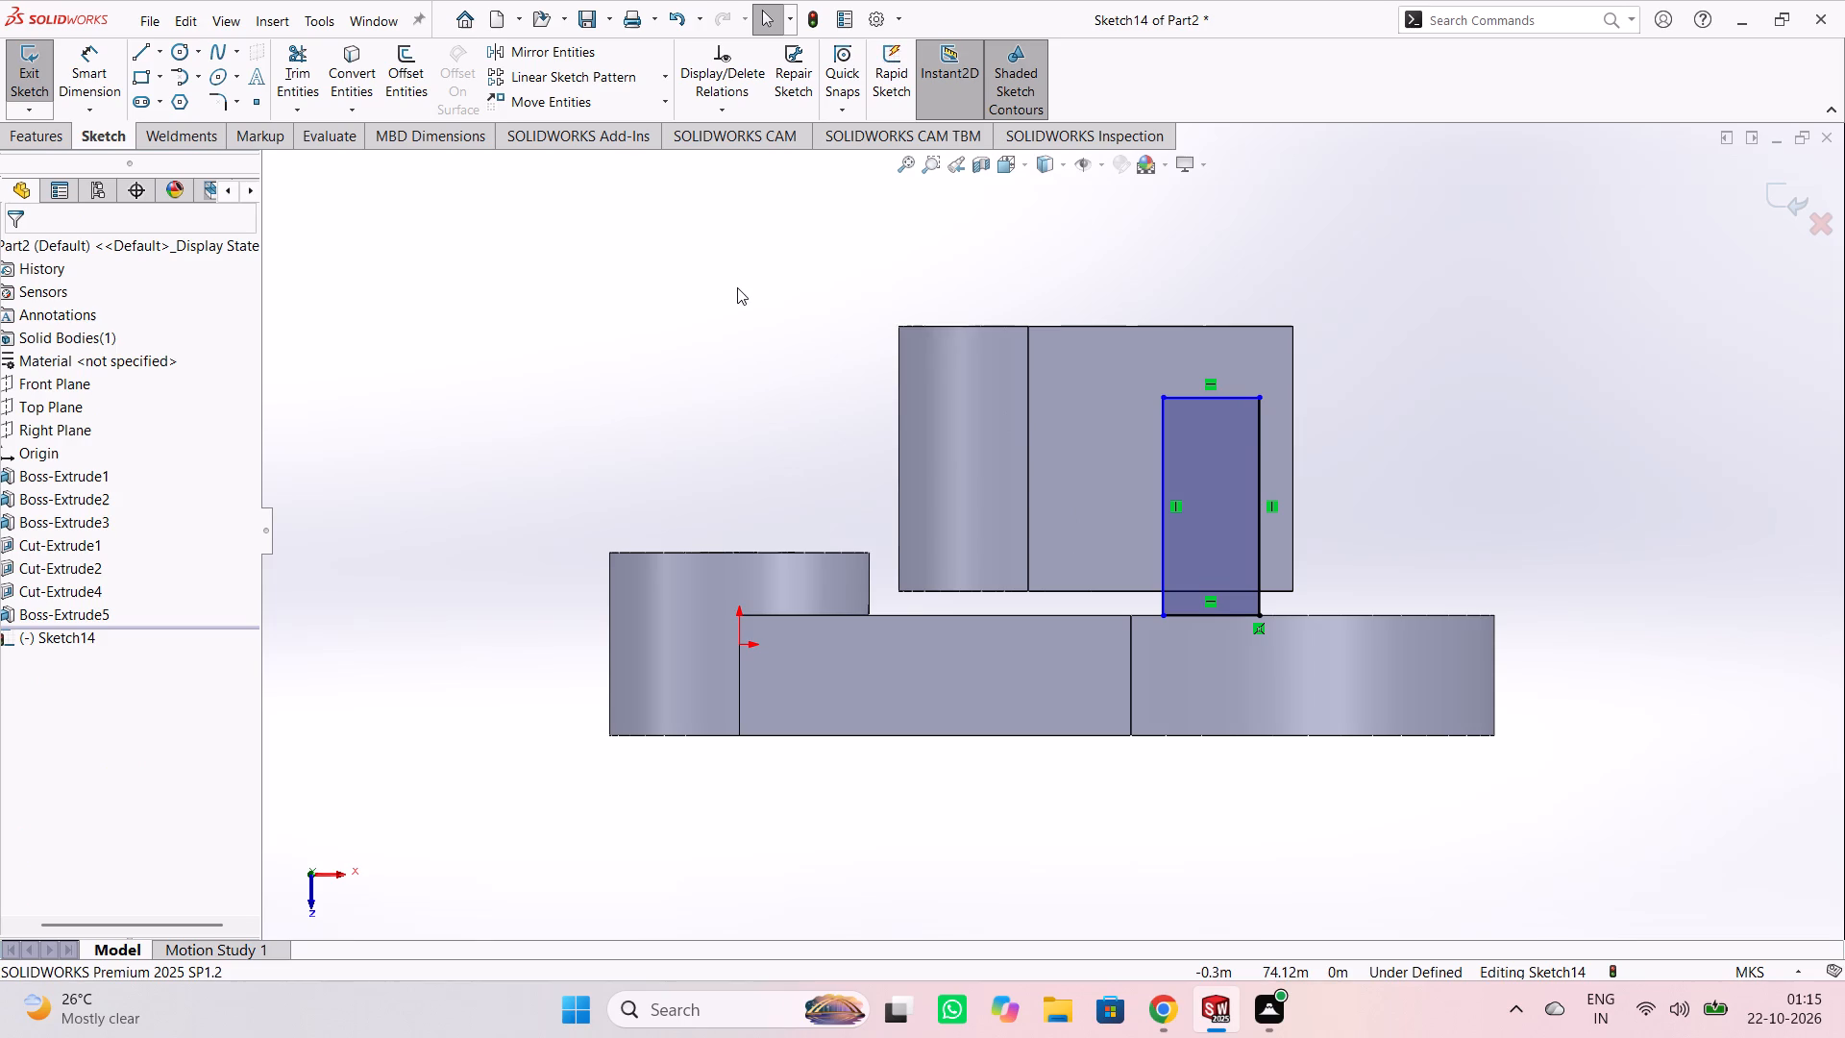
{"action": "left_click", "coordinate": [934, 262]}
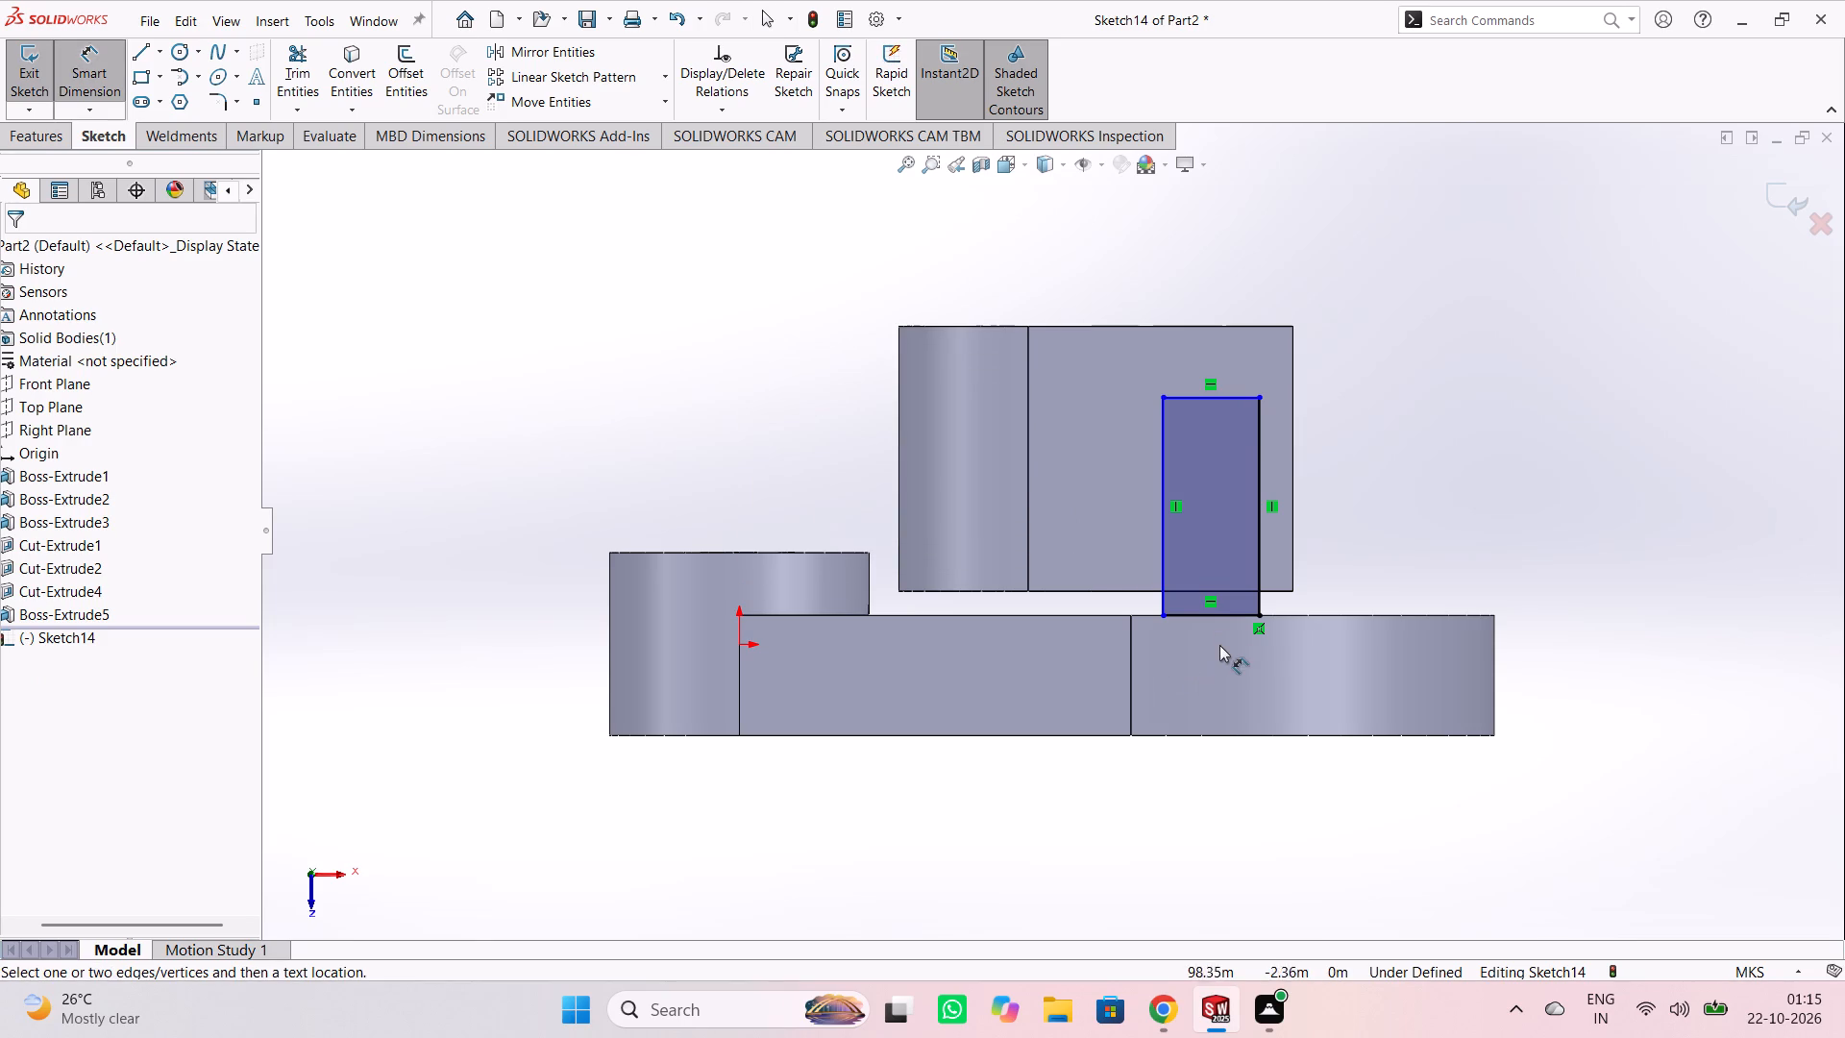
{"action": "left_click", "coordinate": [1216, 614]}
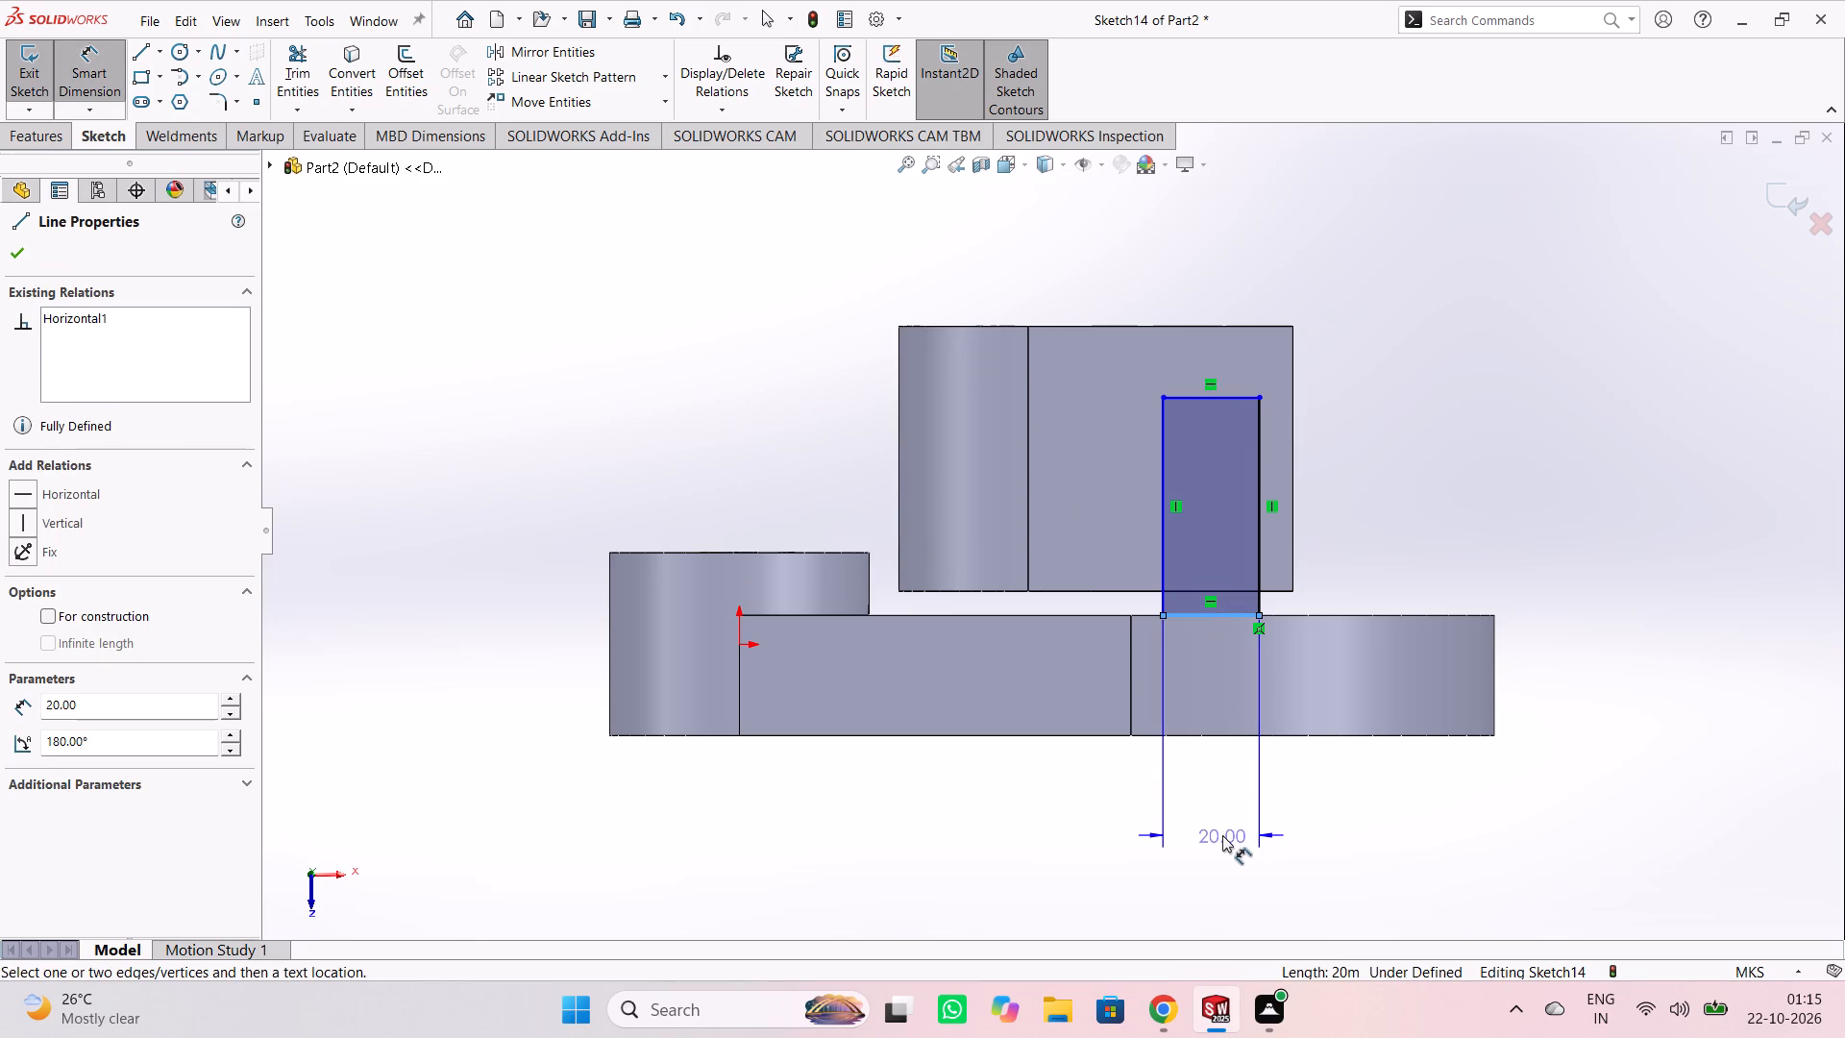
{"action": "left_click", "coordinate": [1214, 836]}
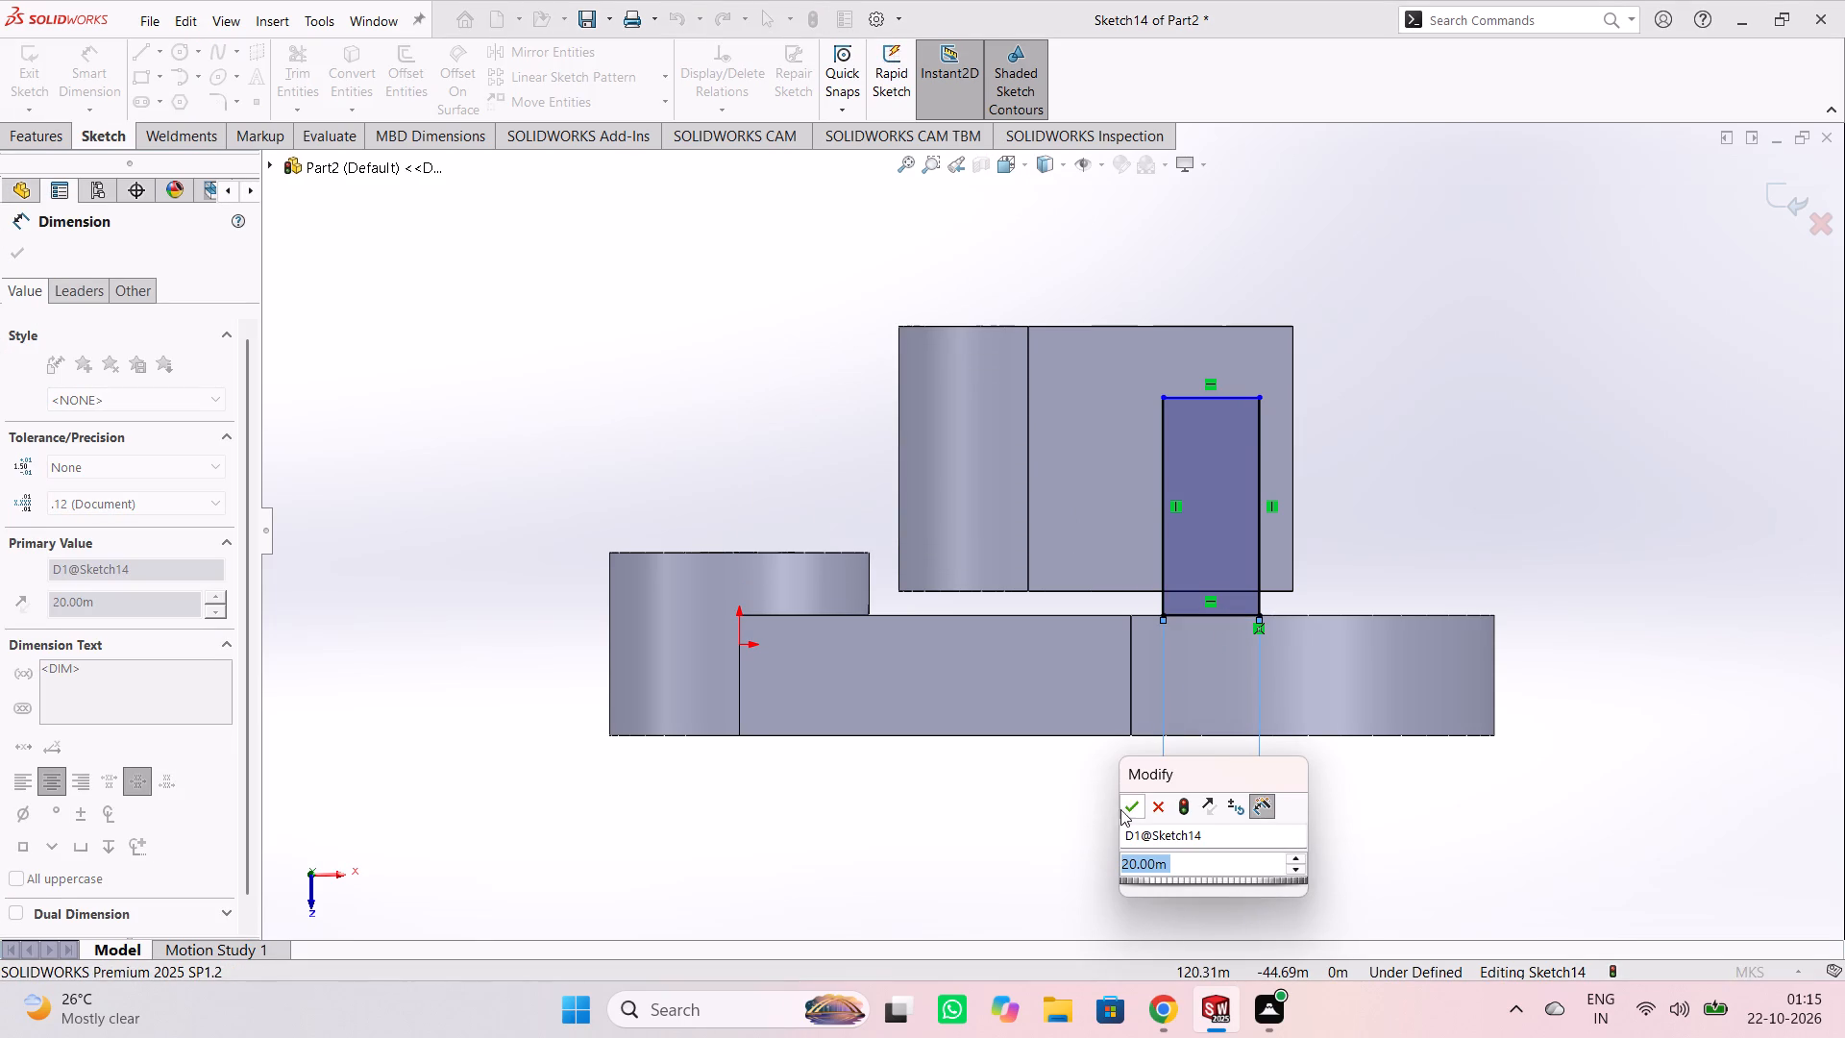
{"action": "left_click", "coordinate": [1125, 809]}
{"action": "left_click", "coordinate": [1387, 825]}
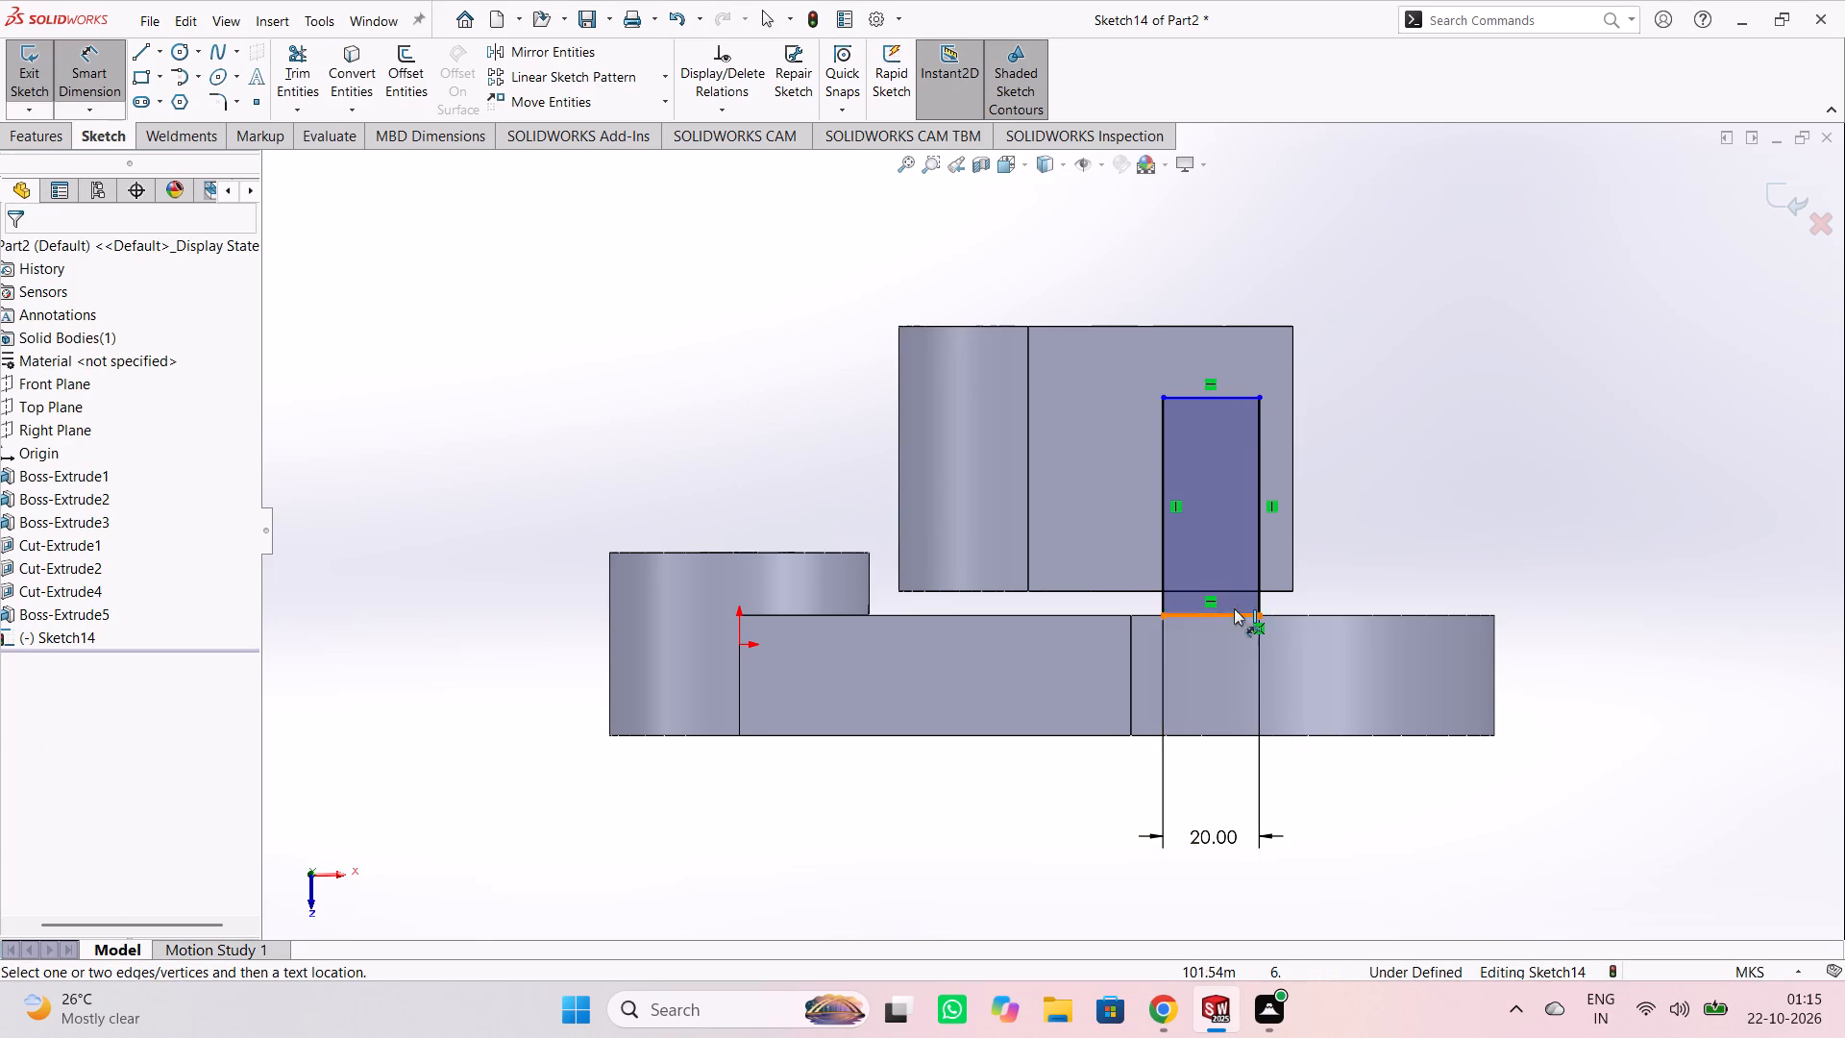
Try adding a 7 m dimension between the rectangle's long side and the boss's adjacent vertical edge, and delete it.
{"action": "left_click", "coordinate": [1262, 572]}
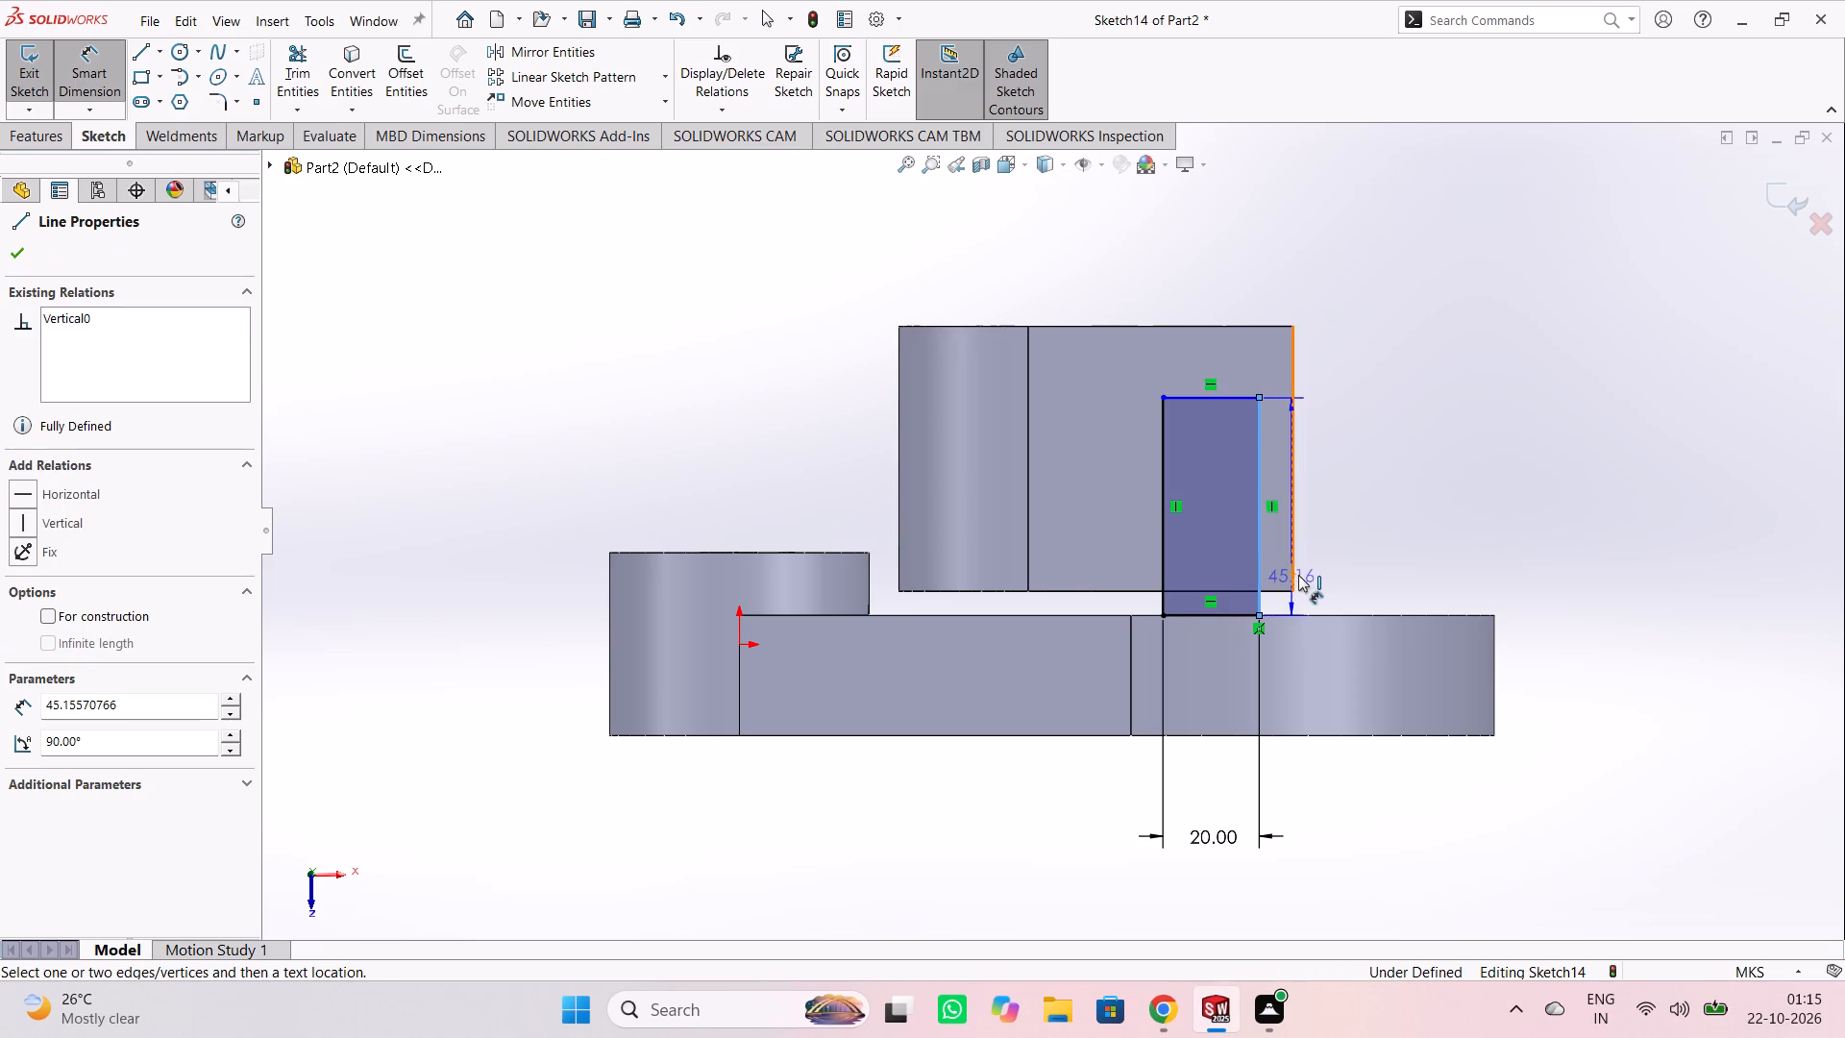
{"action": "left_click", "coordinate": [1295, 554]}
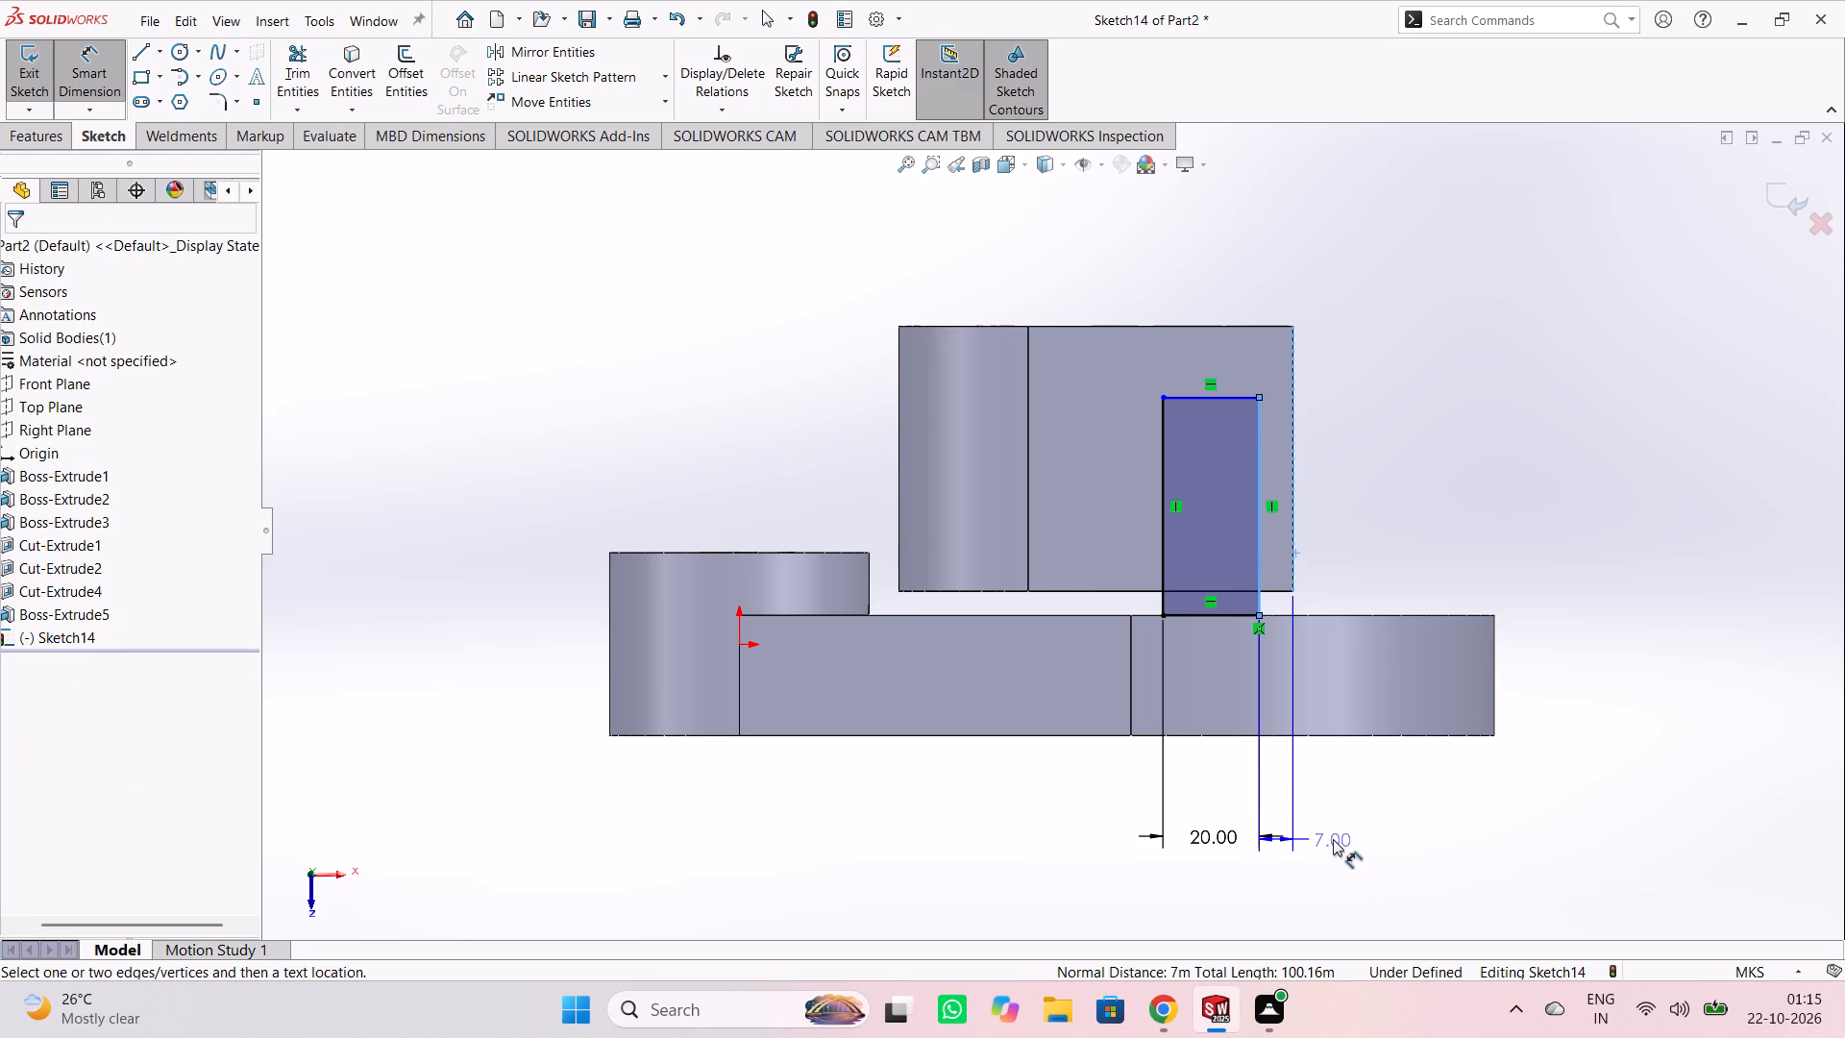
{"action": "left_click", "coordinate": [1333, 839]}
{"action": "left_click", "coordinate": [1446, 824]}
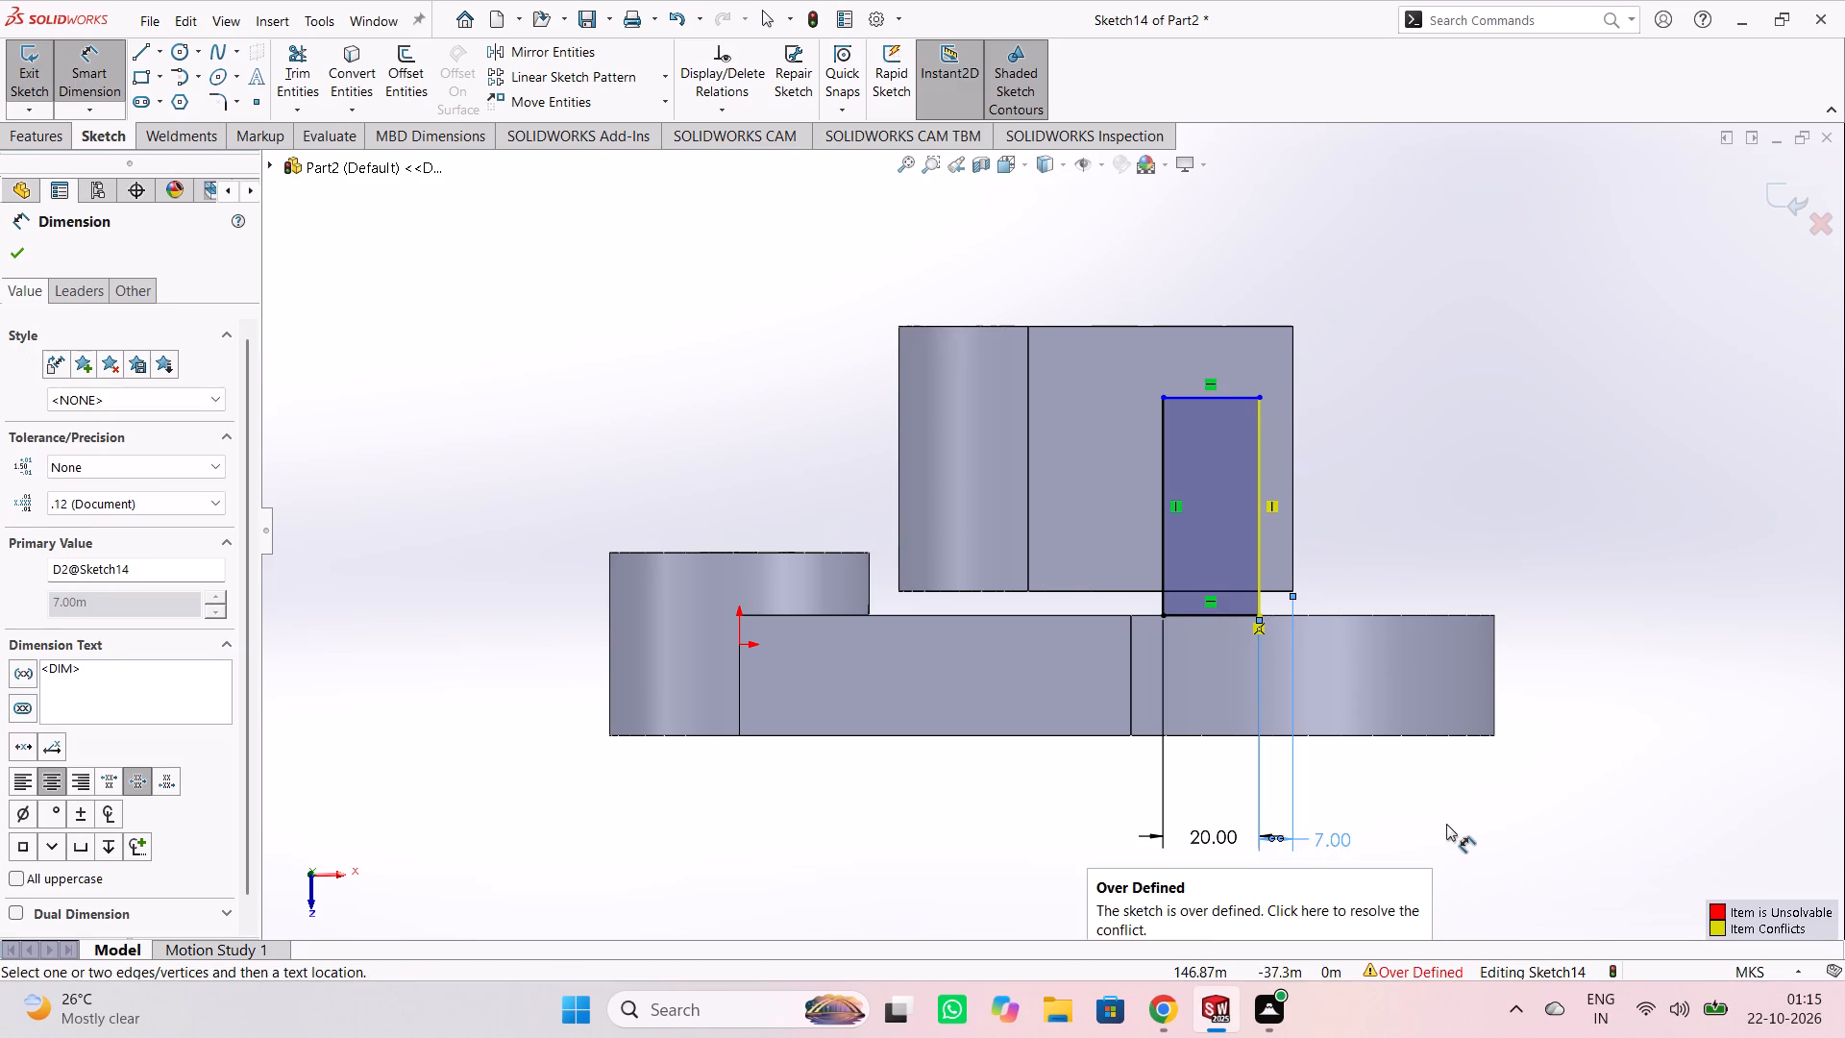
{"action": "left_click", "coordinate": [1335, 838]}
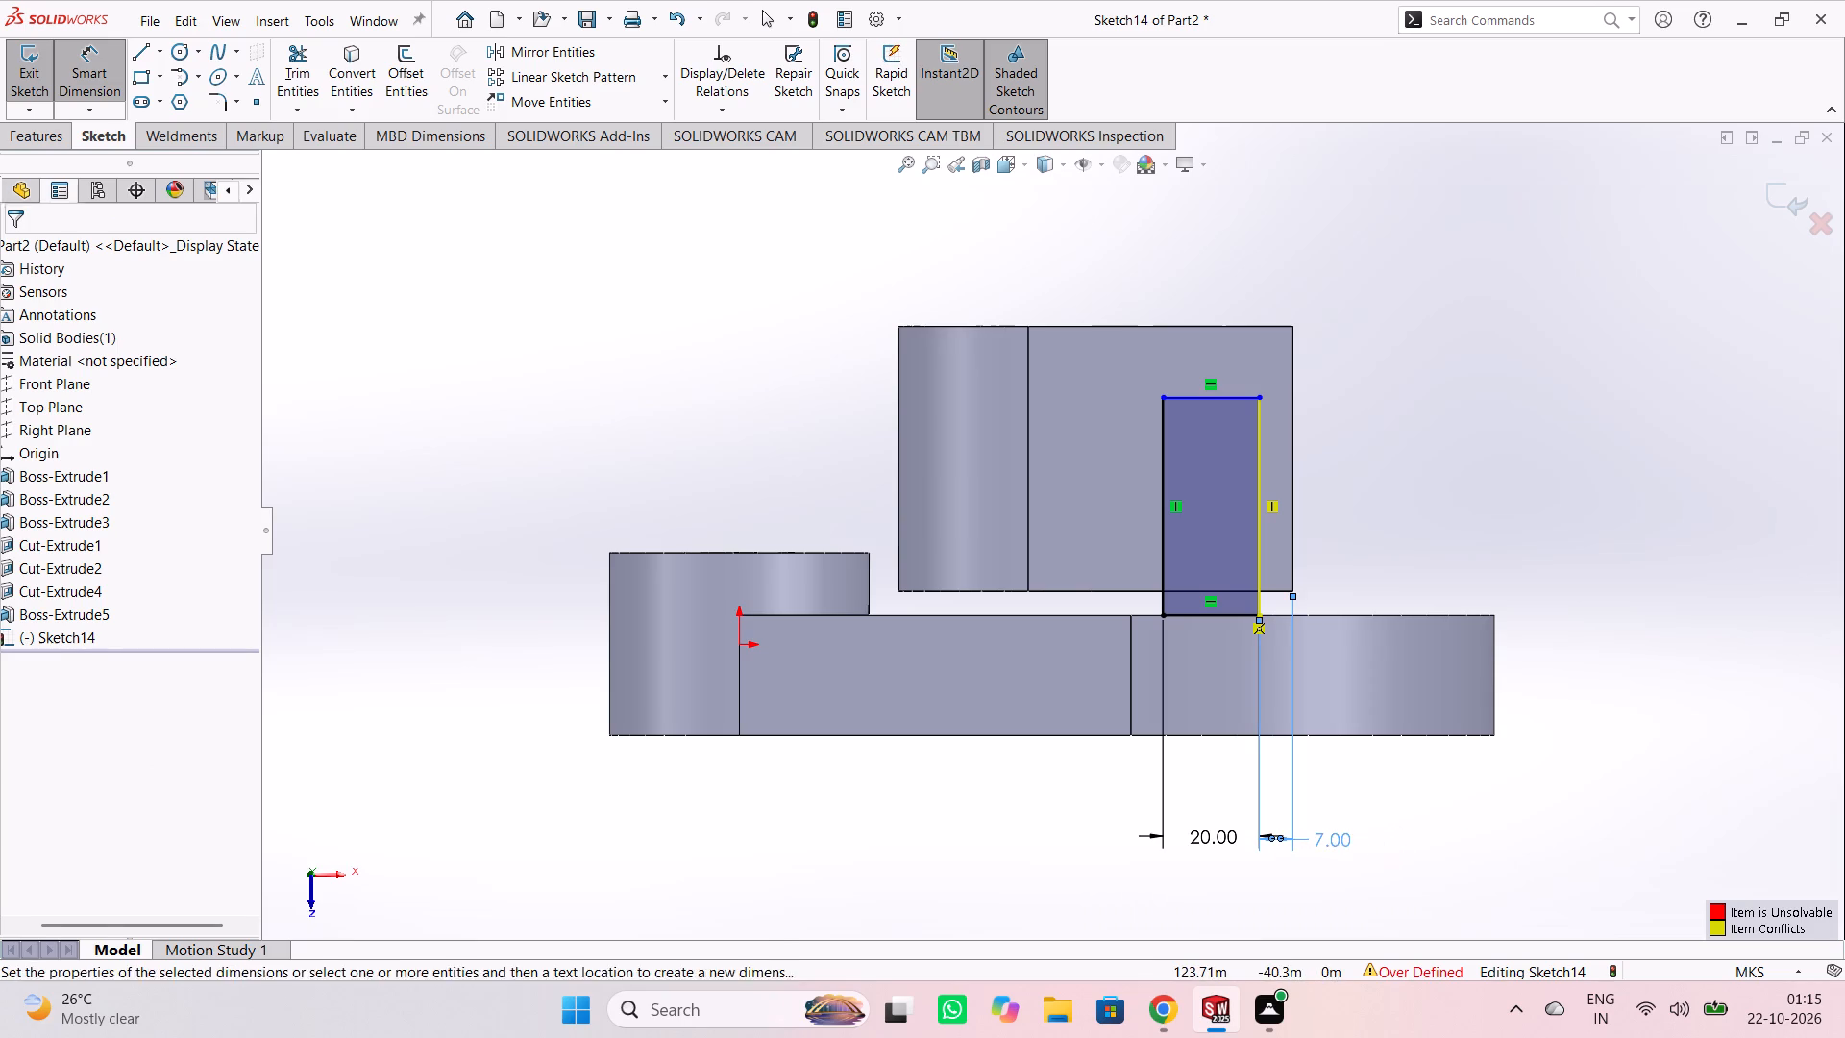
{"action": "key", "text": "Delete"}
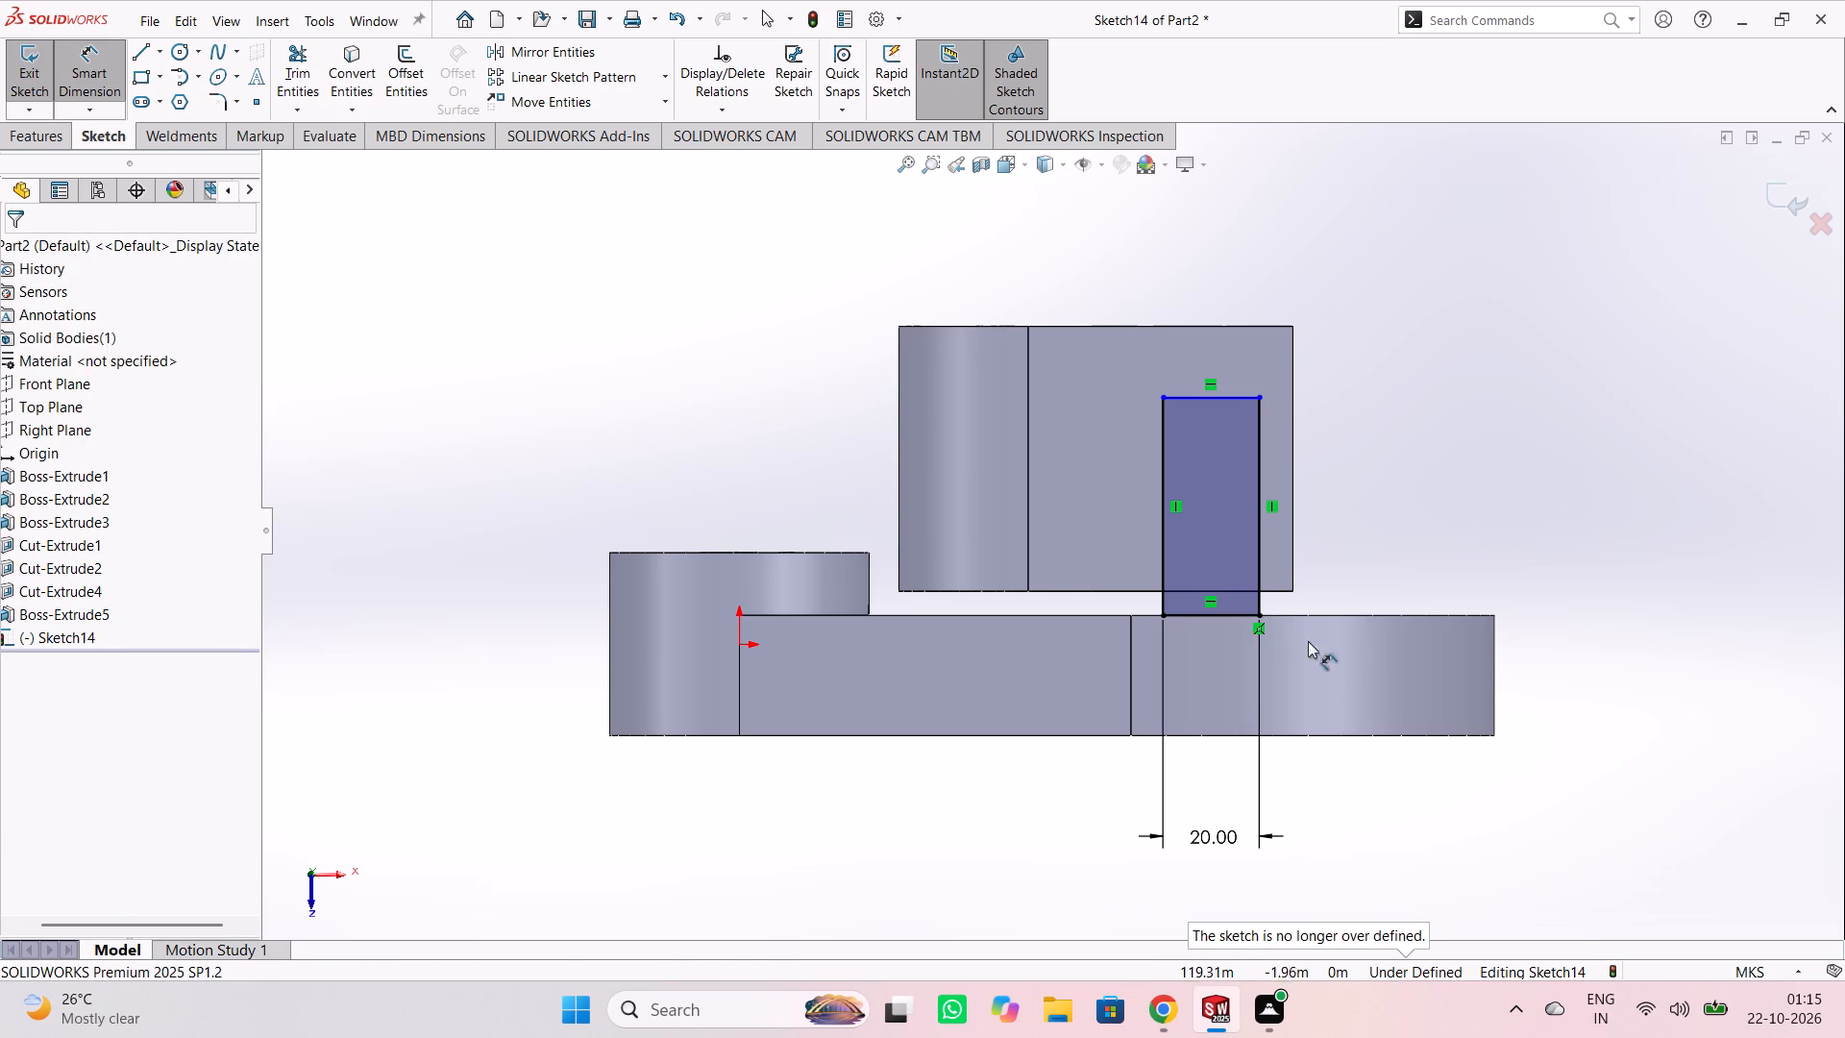
Dimension the distance between the rectangle's two short sides as 38 m.
{"action": "left_click", "coordinate": [1206, 615]}
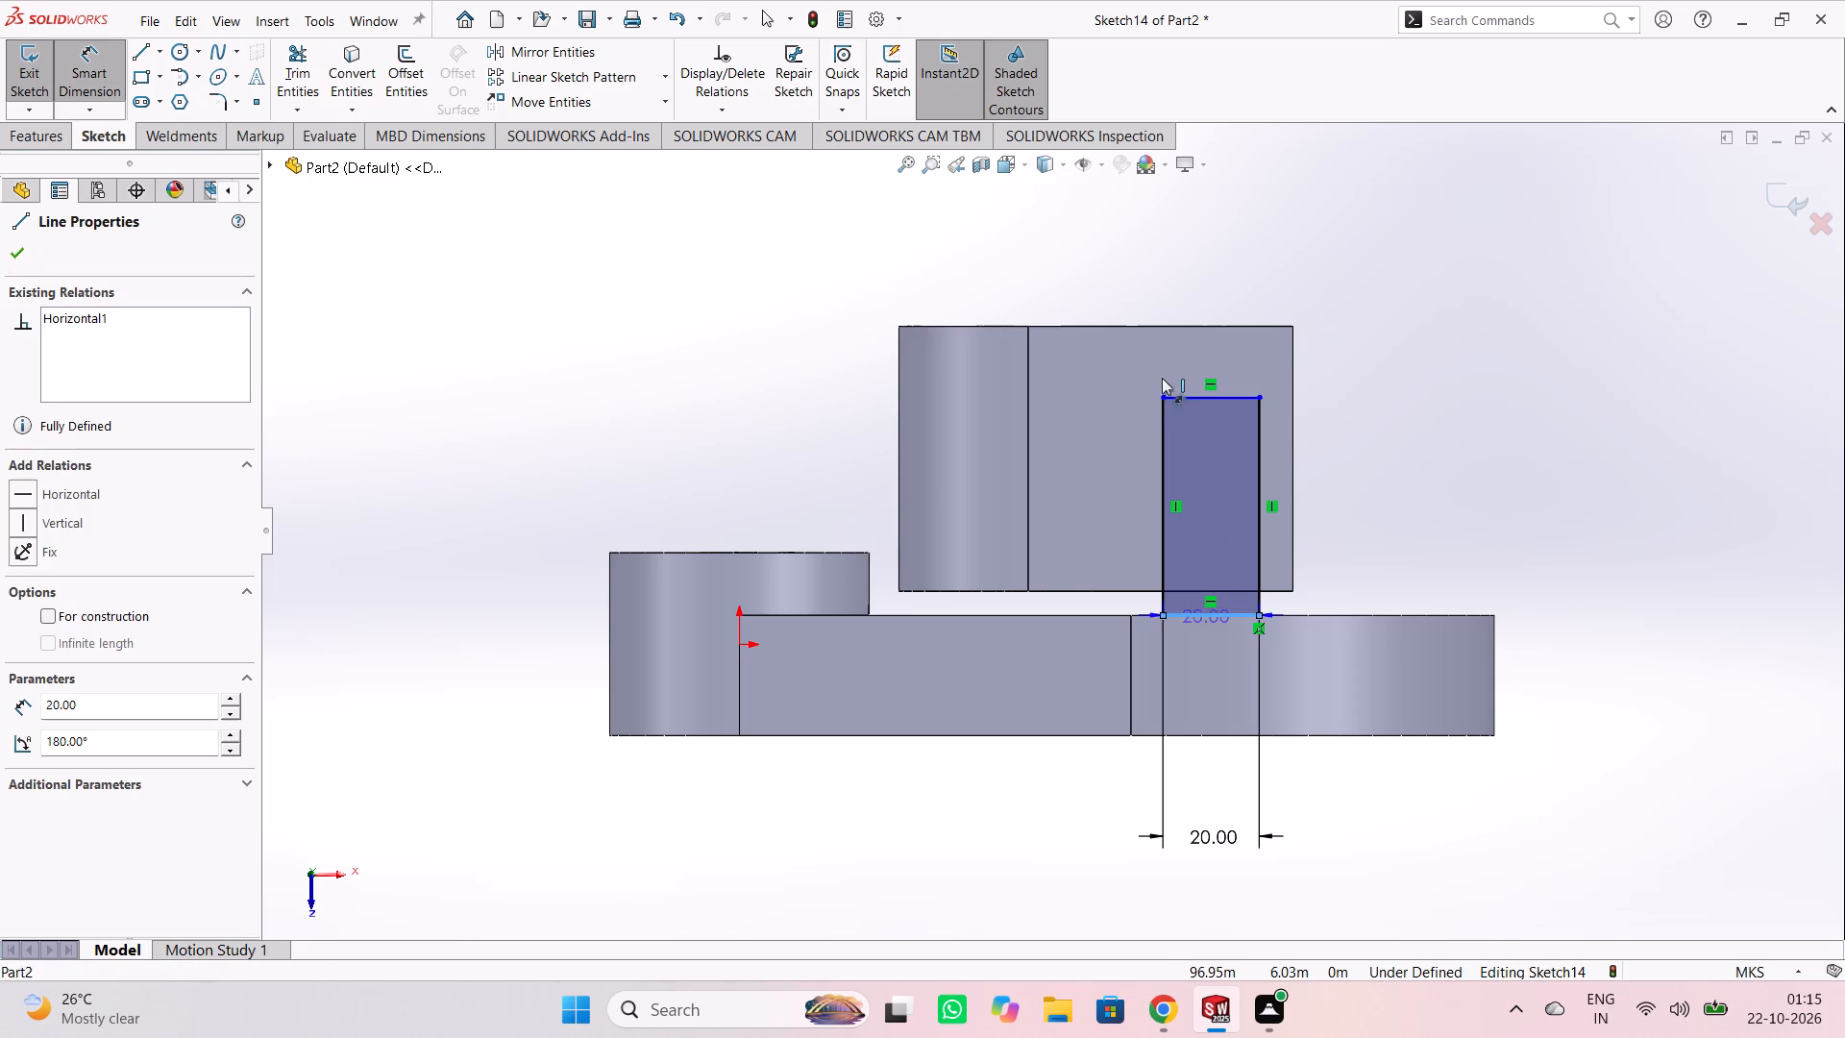
{"action": "left_click", "coordinate": [1224, 396]}
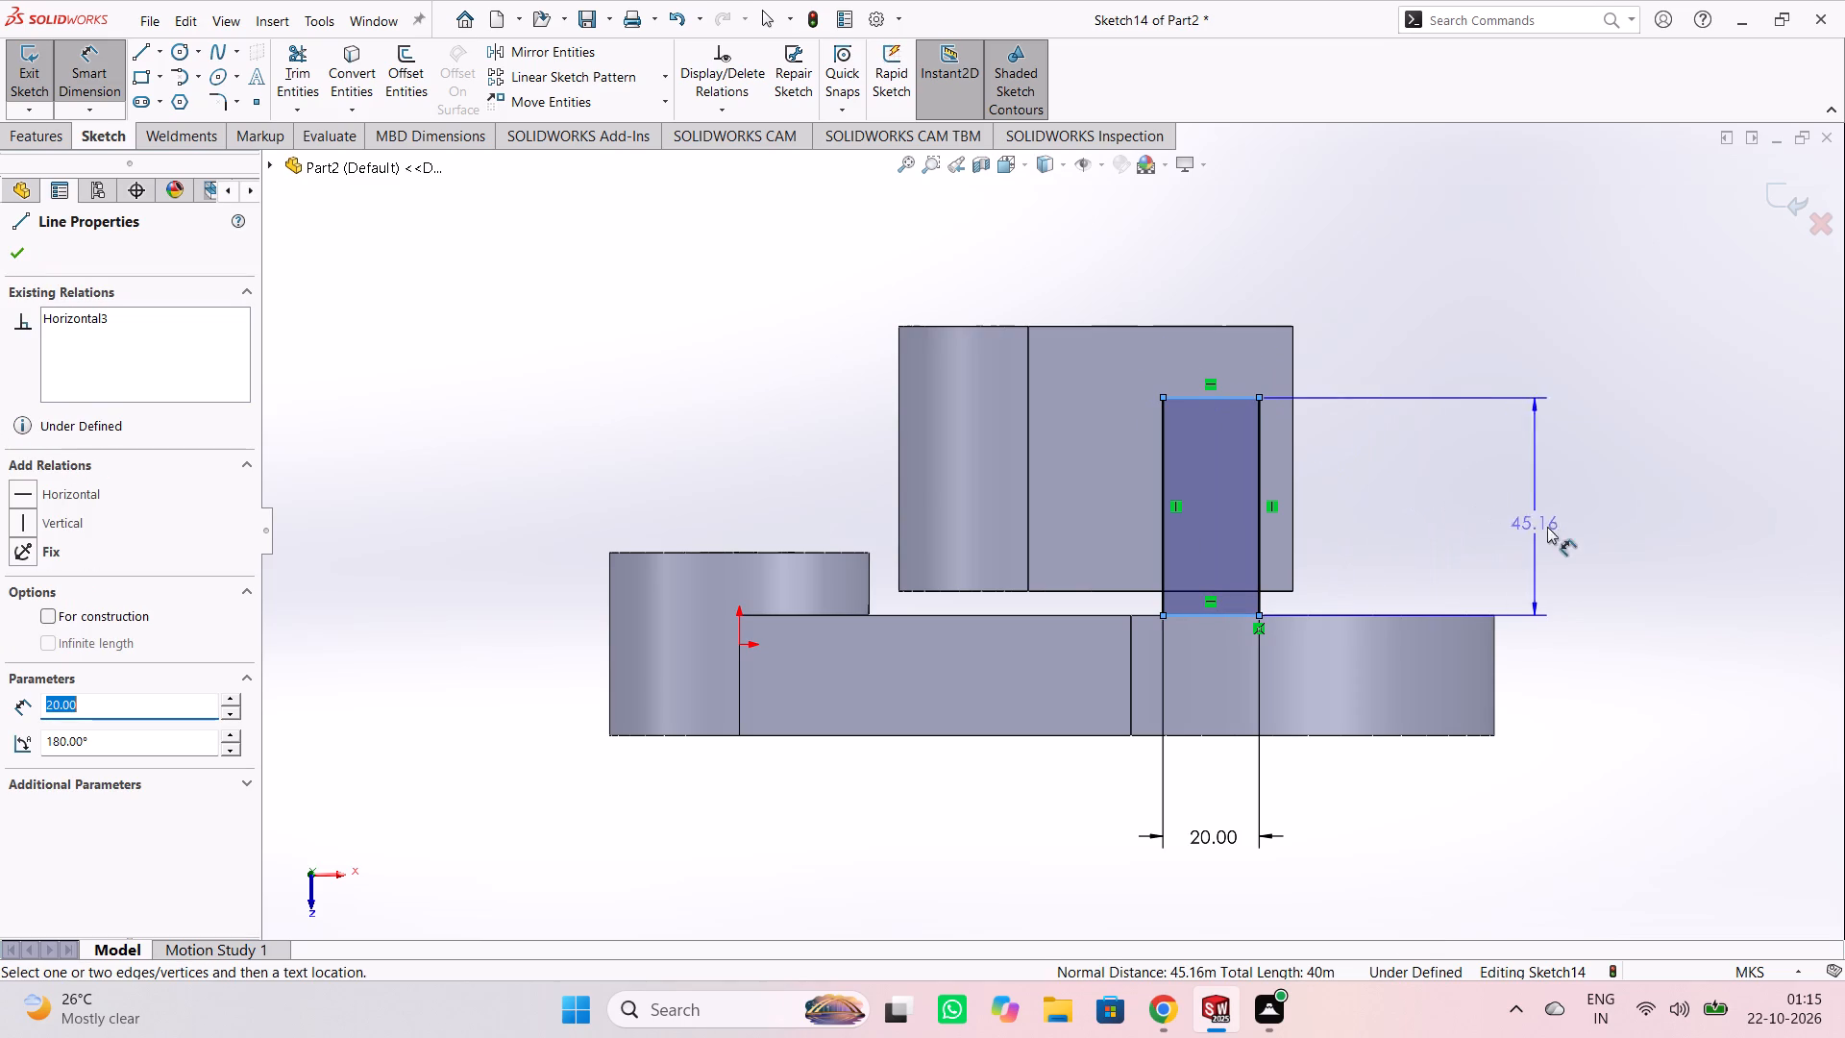
{"action": "left_click", "coordinate": [1580, 486]}
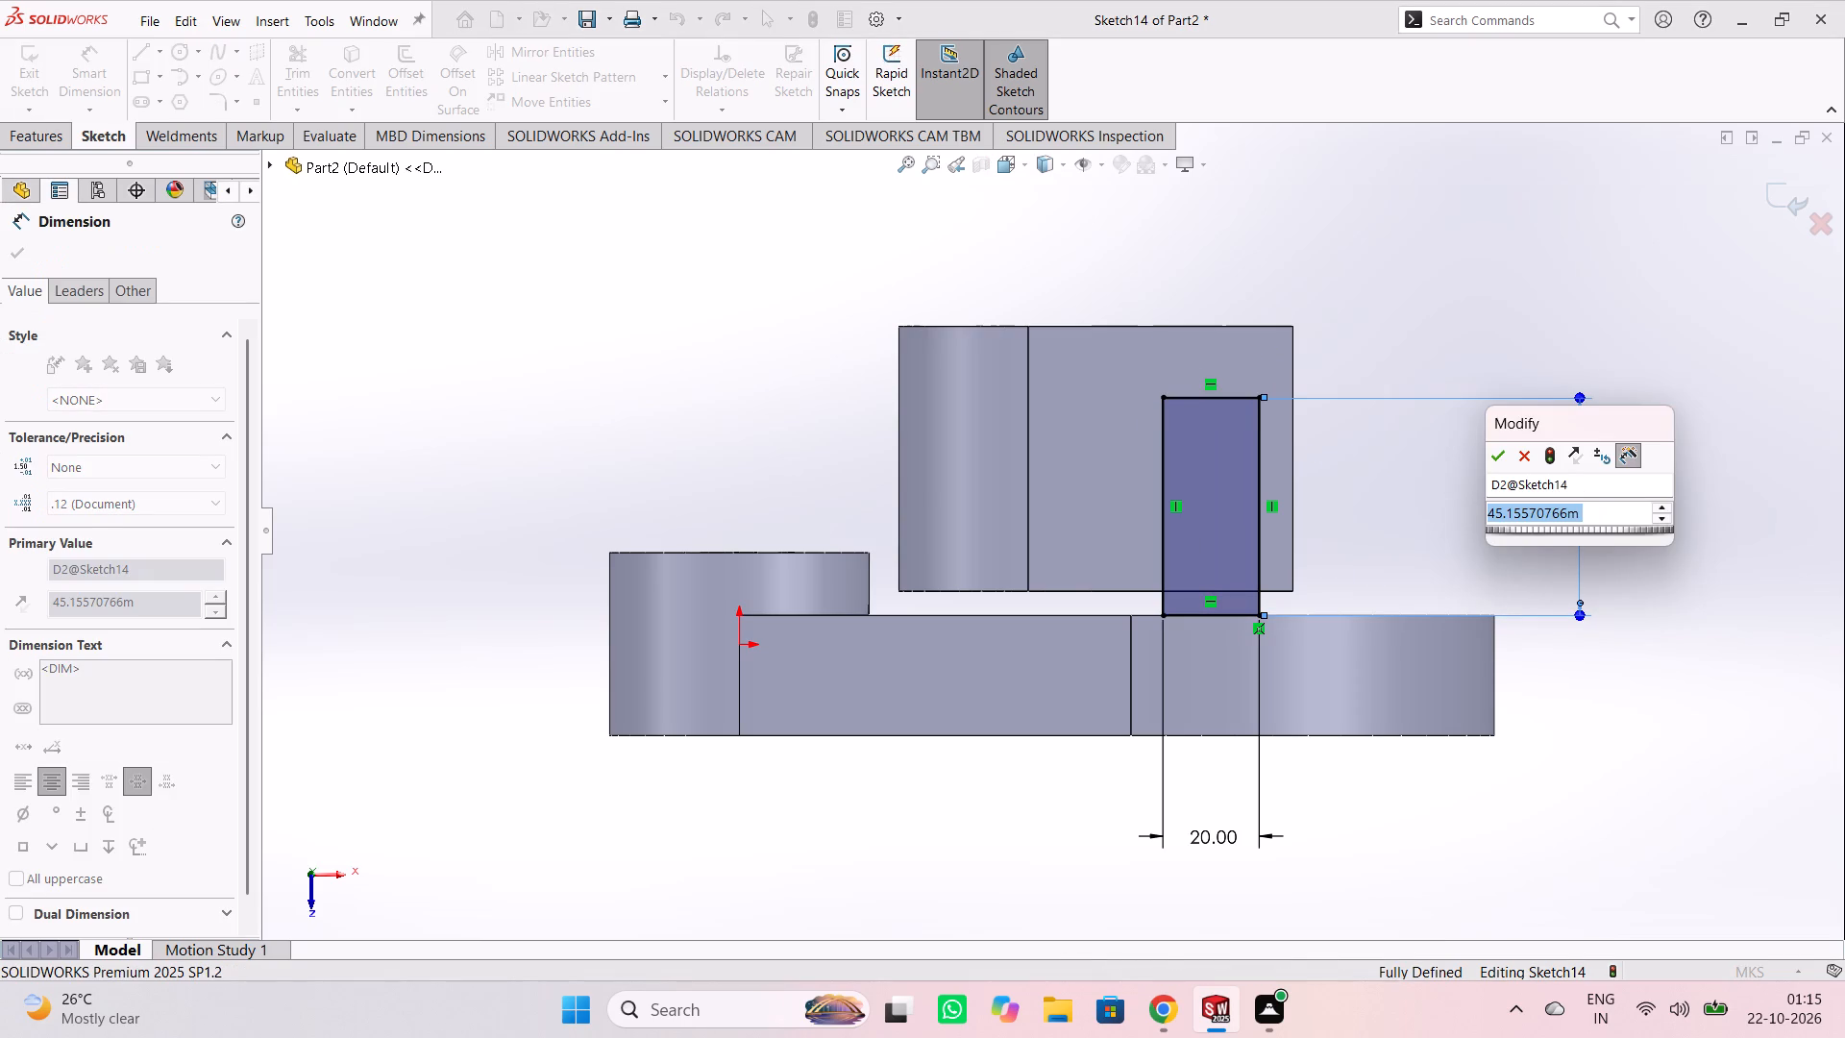
{"action": "type", "text": "38"}
{"action": "key", "text": "Return"}
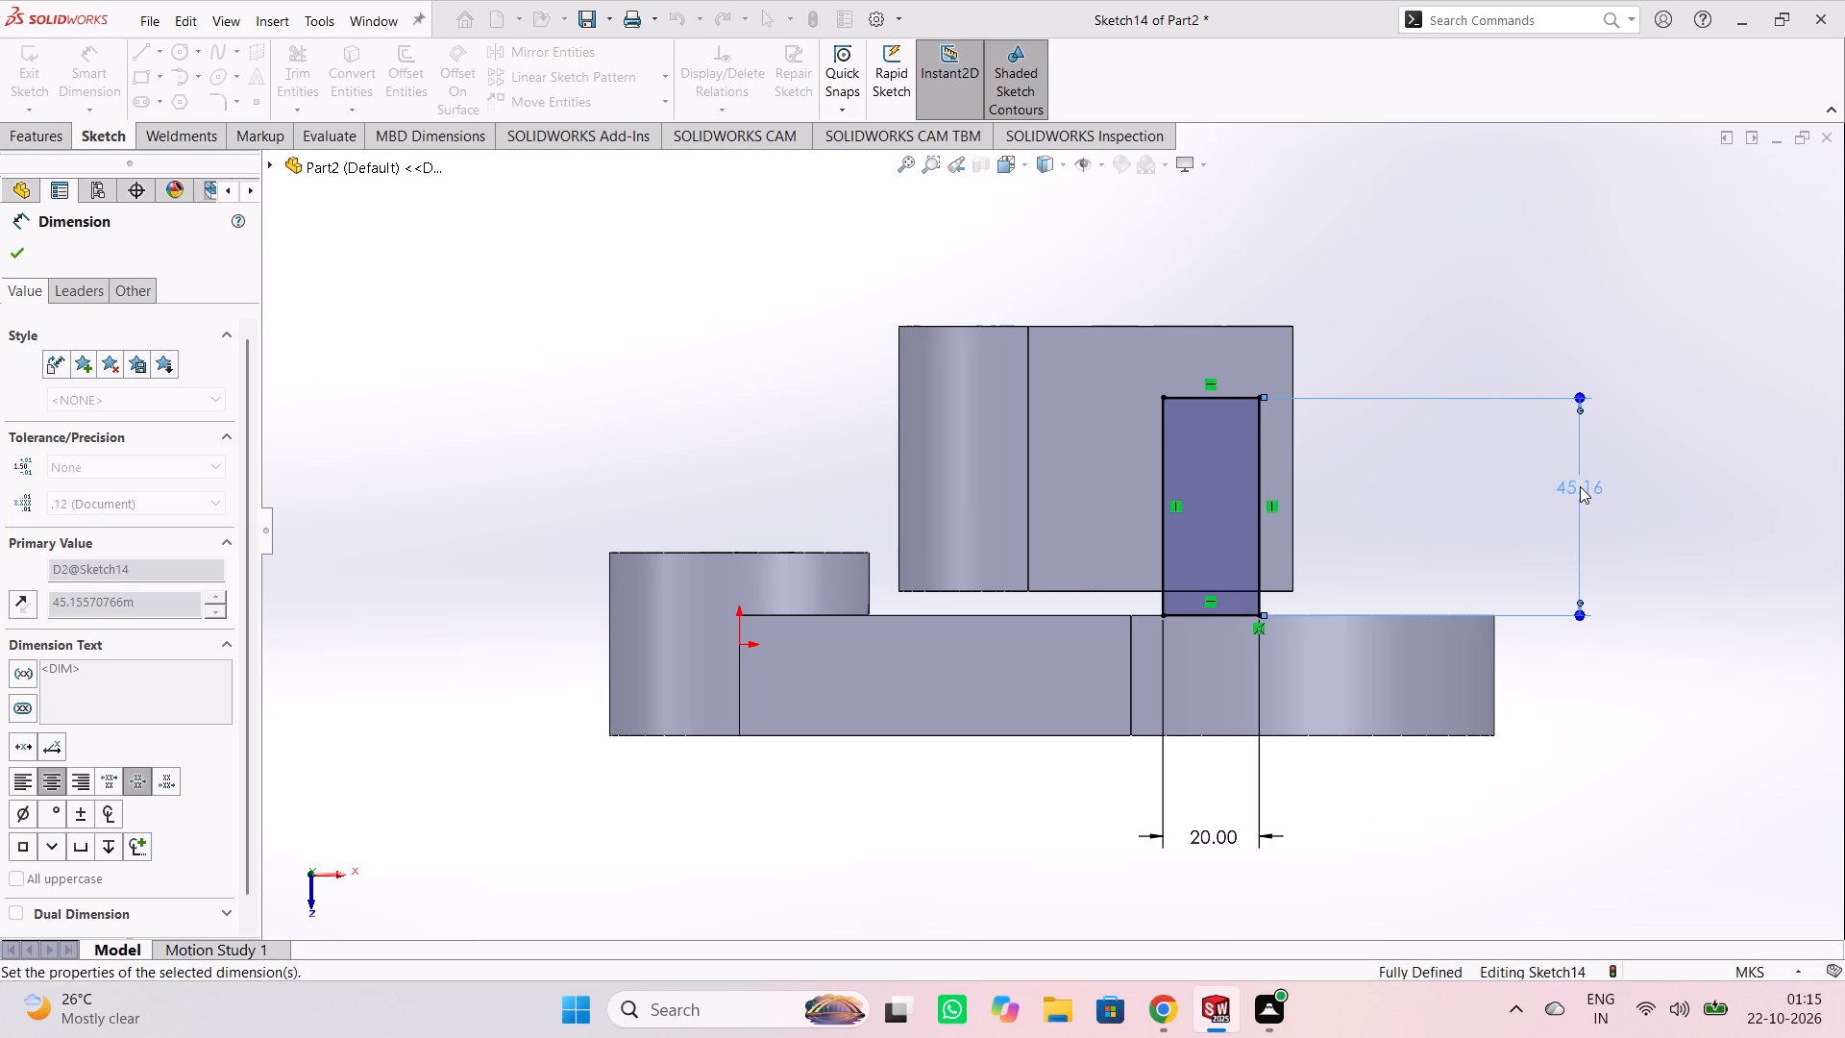
{"action": "left_click", "coordinate": [1626, 559]}
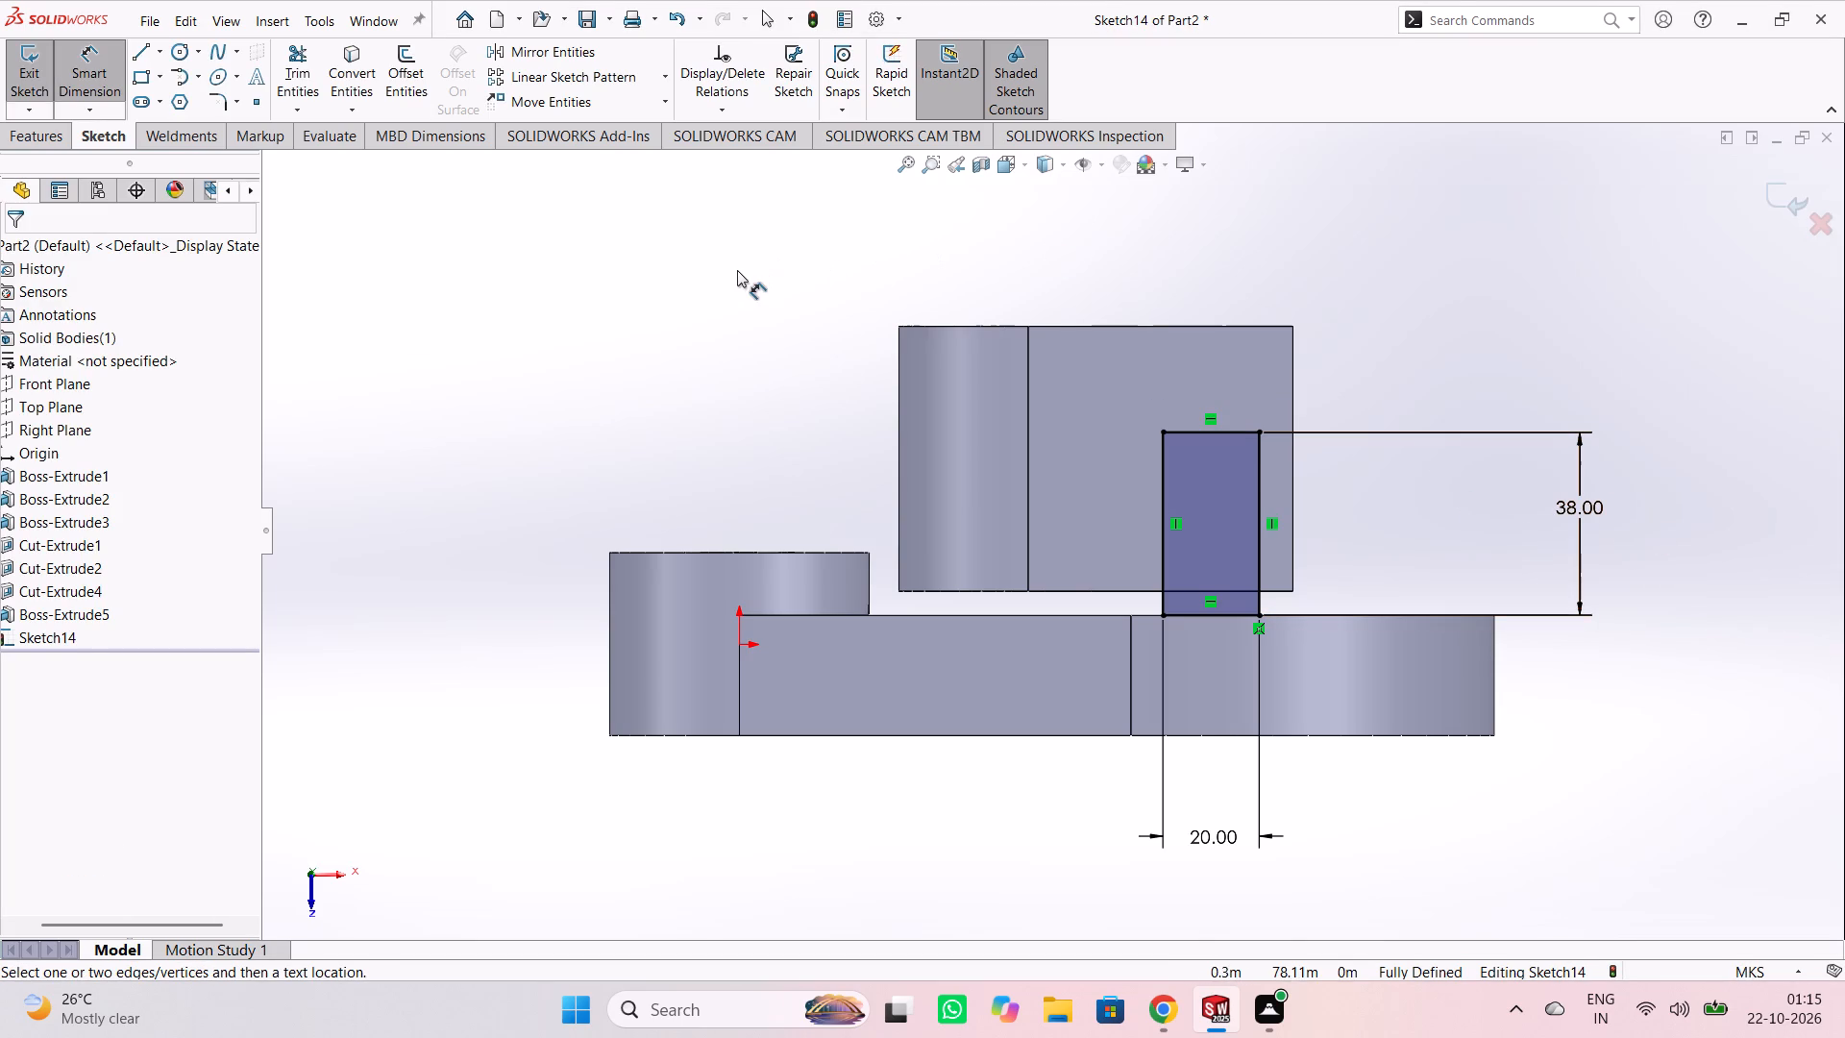
{"action": "key", "text": "Escape"}
Draw a circle of 10 m radius centred on the midpoint of the rectangle's short side farthest from the plate.
{"action": "left_click", "coordinate": [175, 44]}
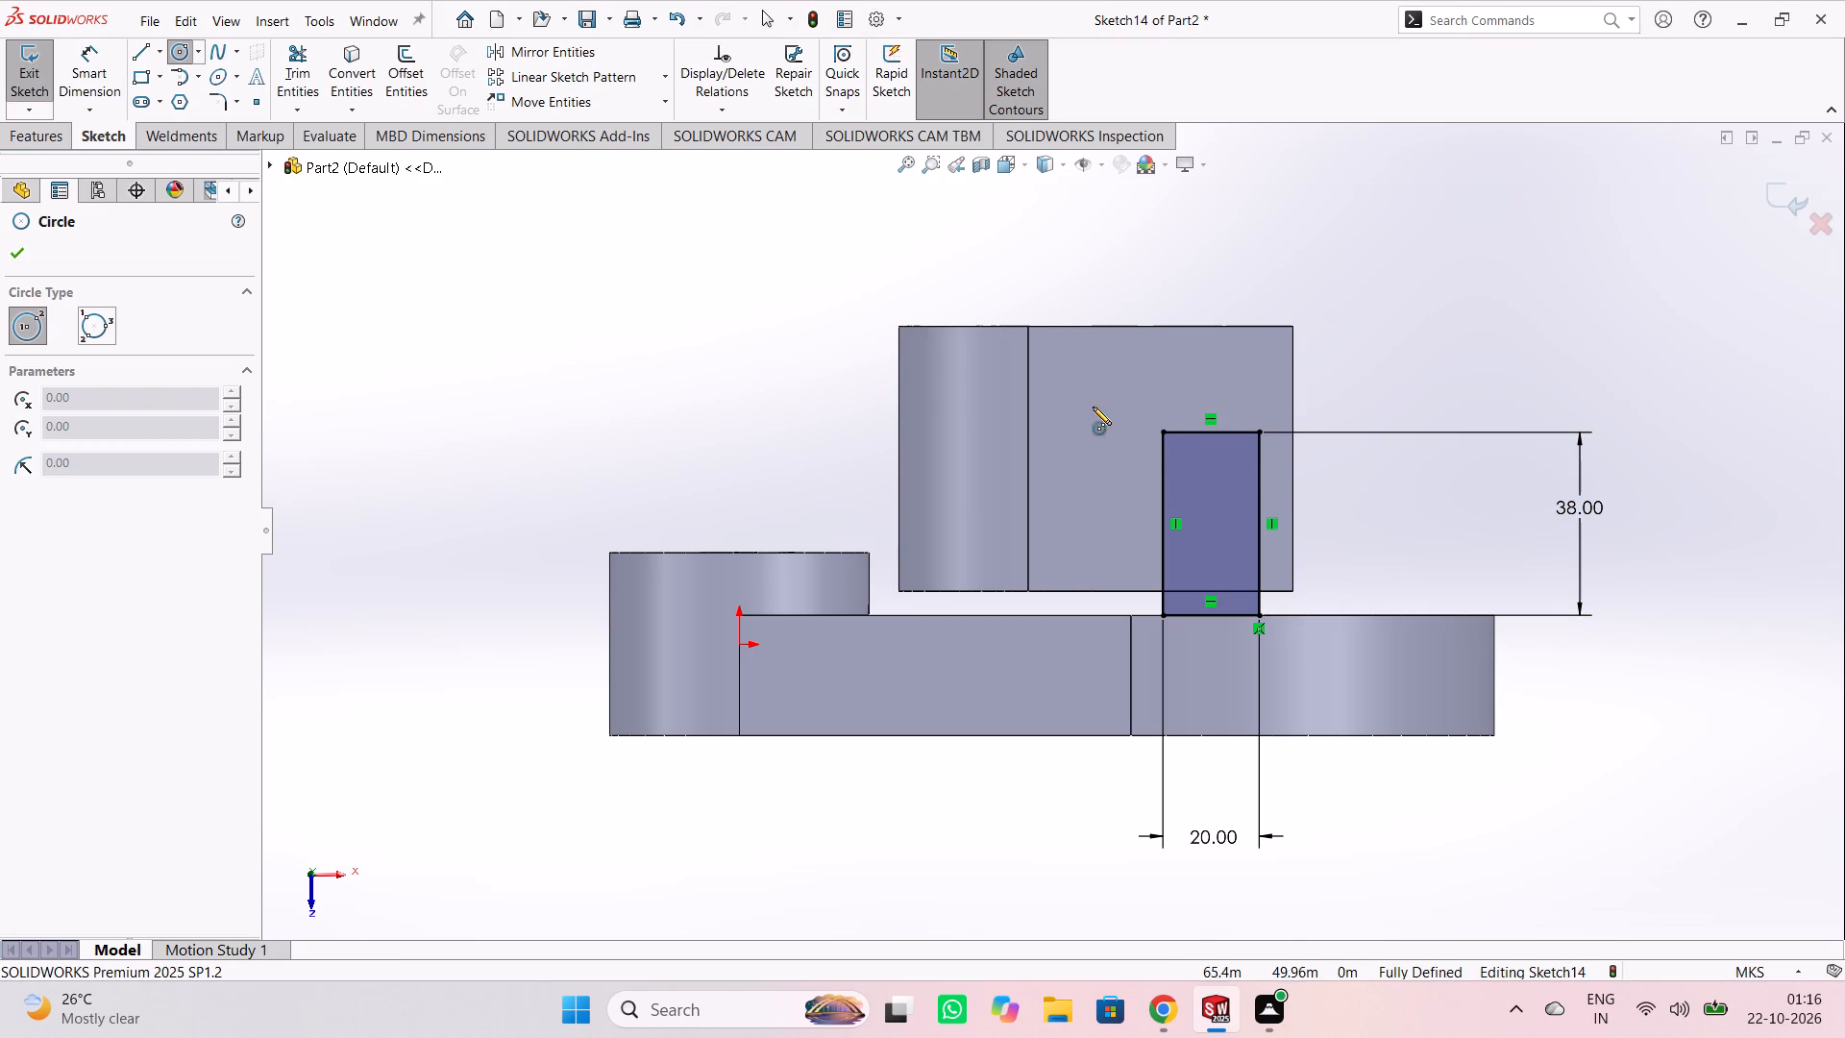
{"action": "left_click", "coordinate": [1213, 433]}
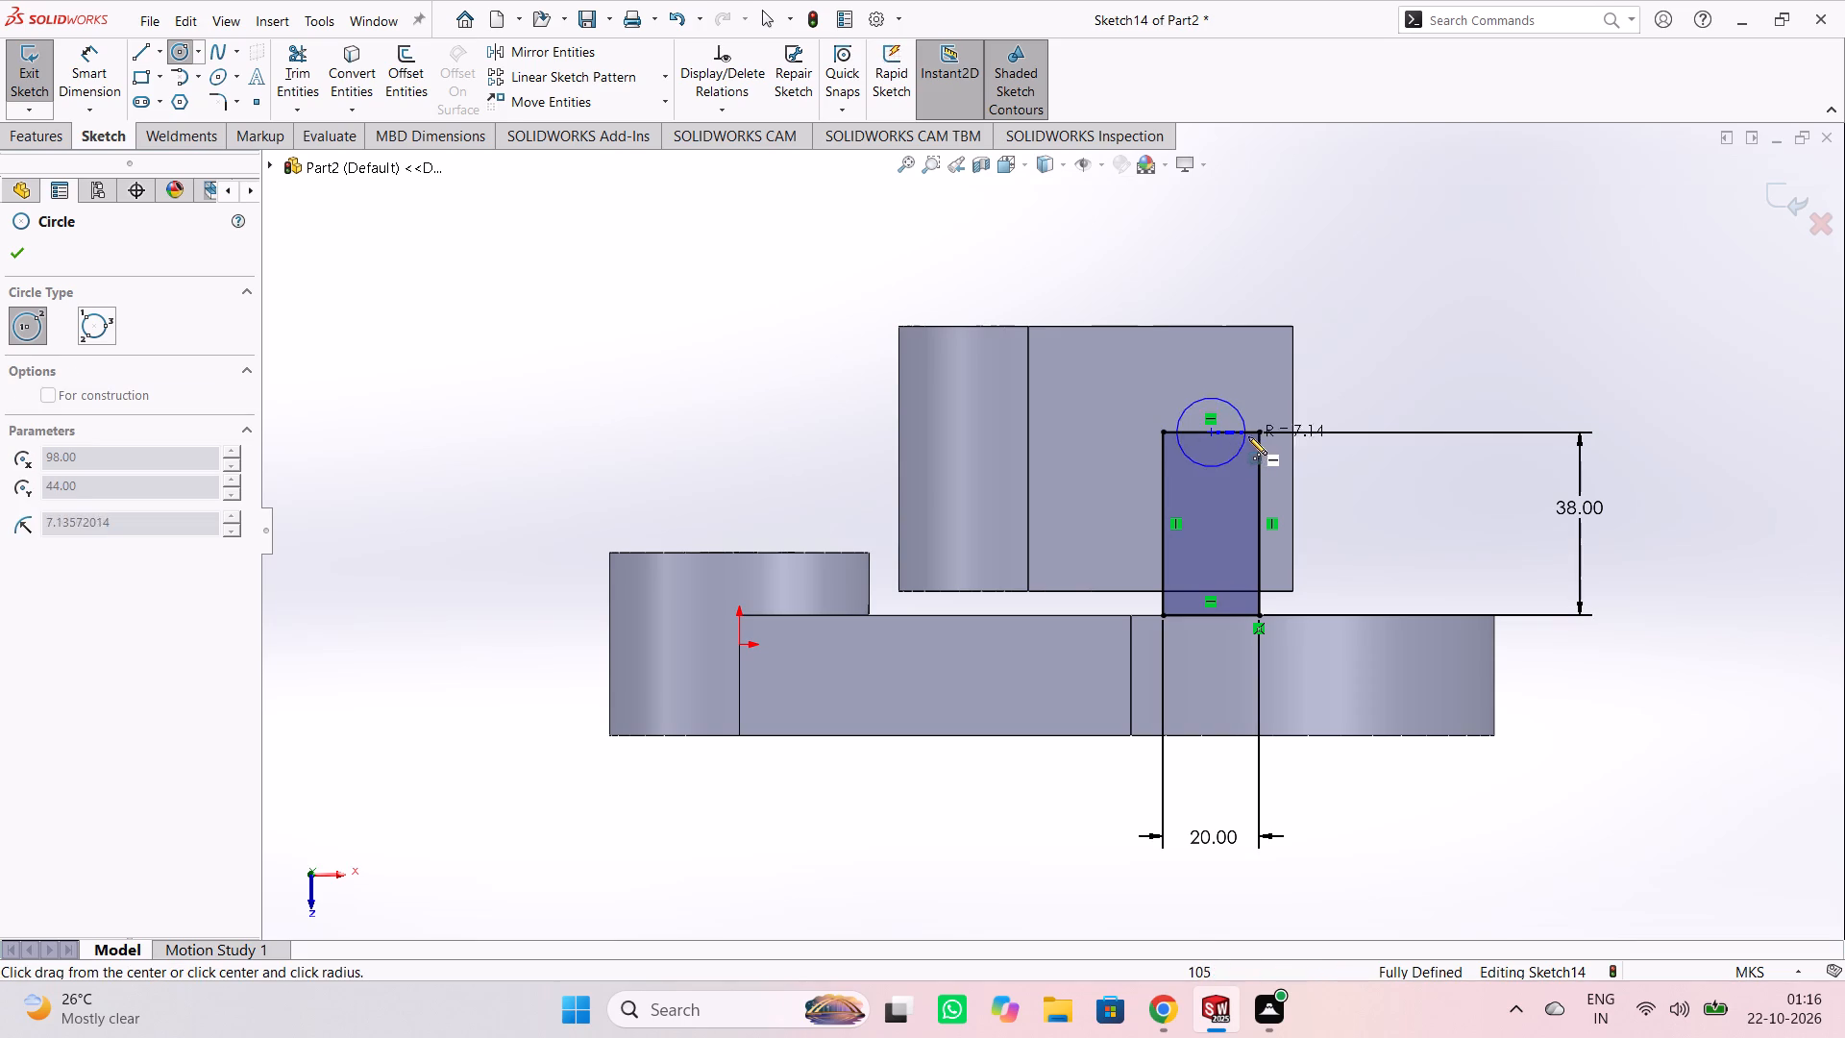
{"action": "left_click", "coordinate": [1258, 433]}
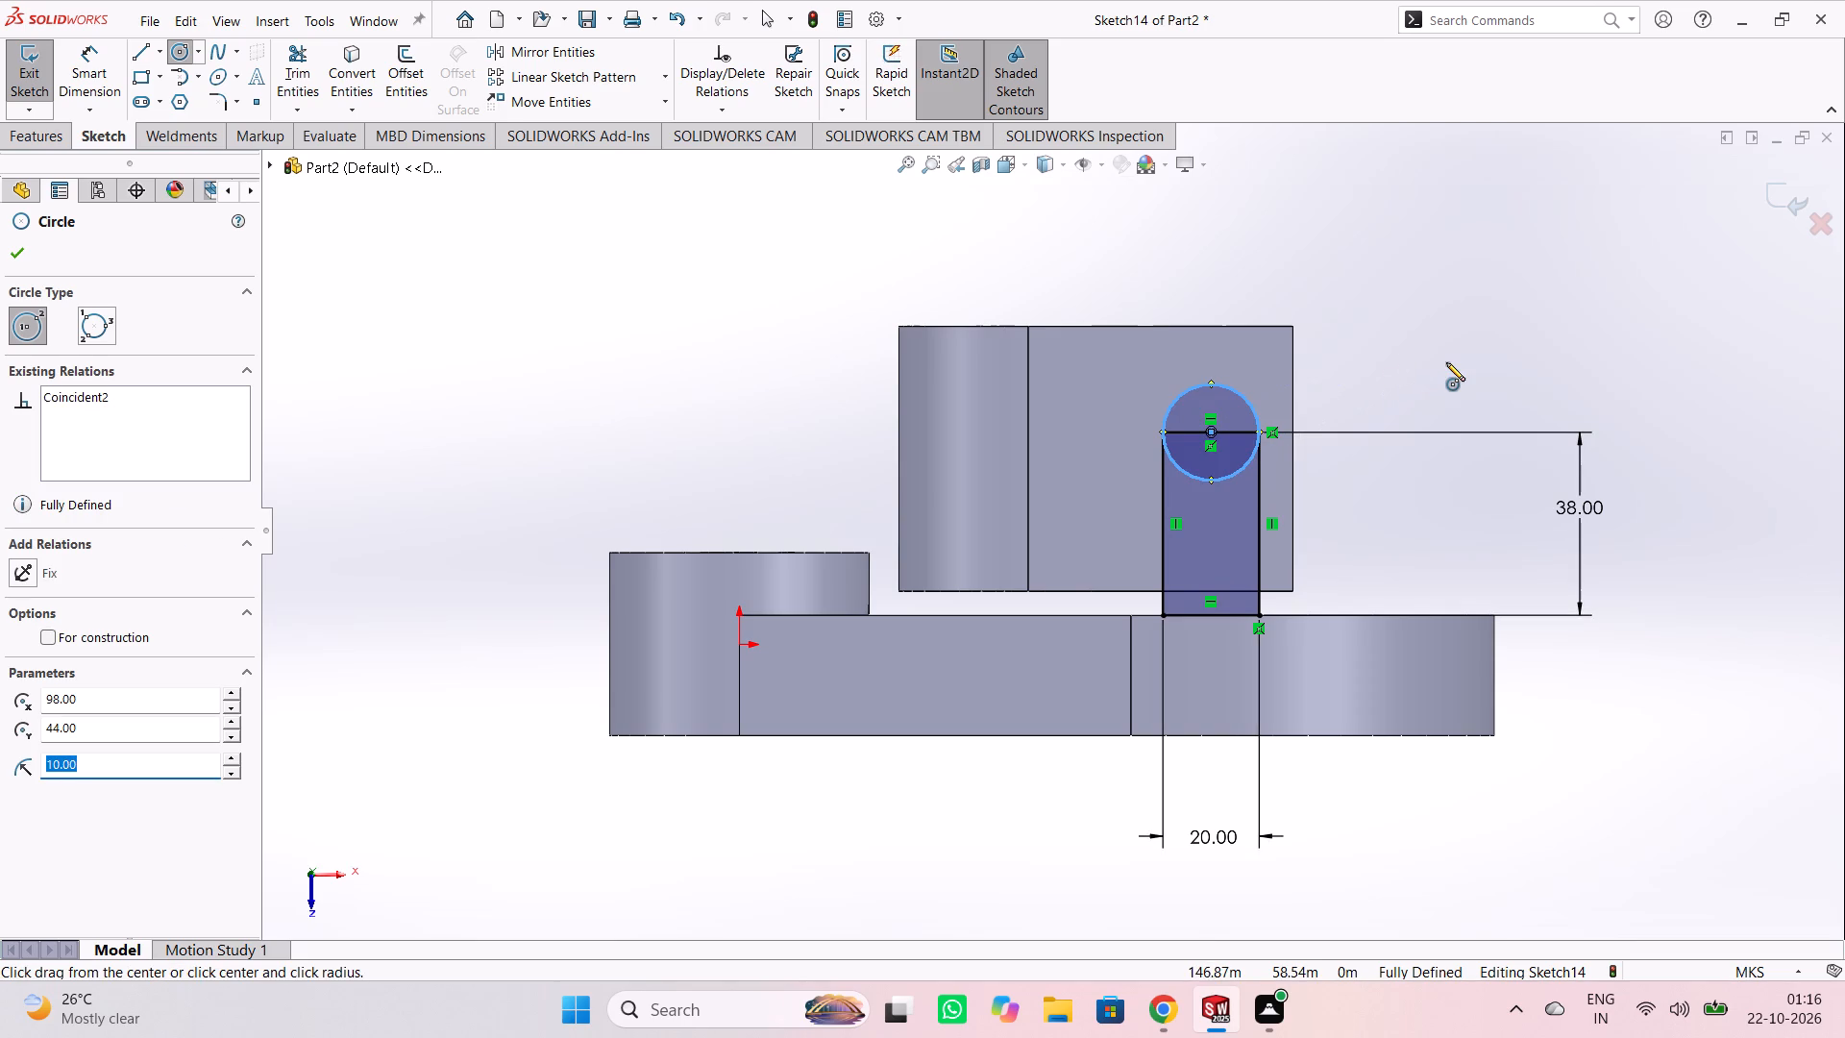
{"action": "key", "text": "Escape"}
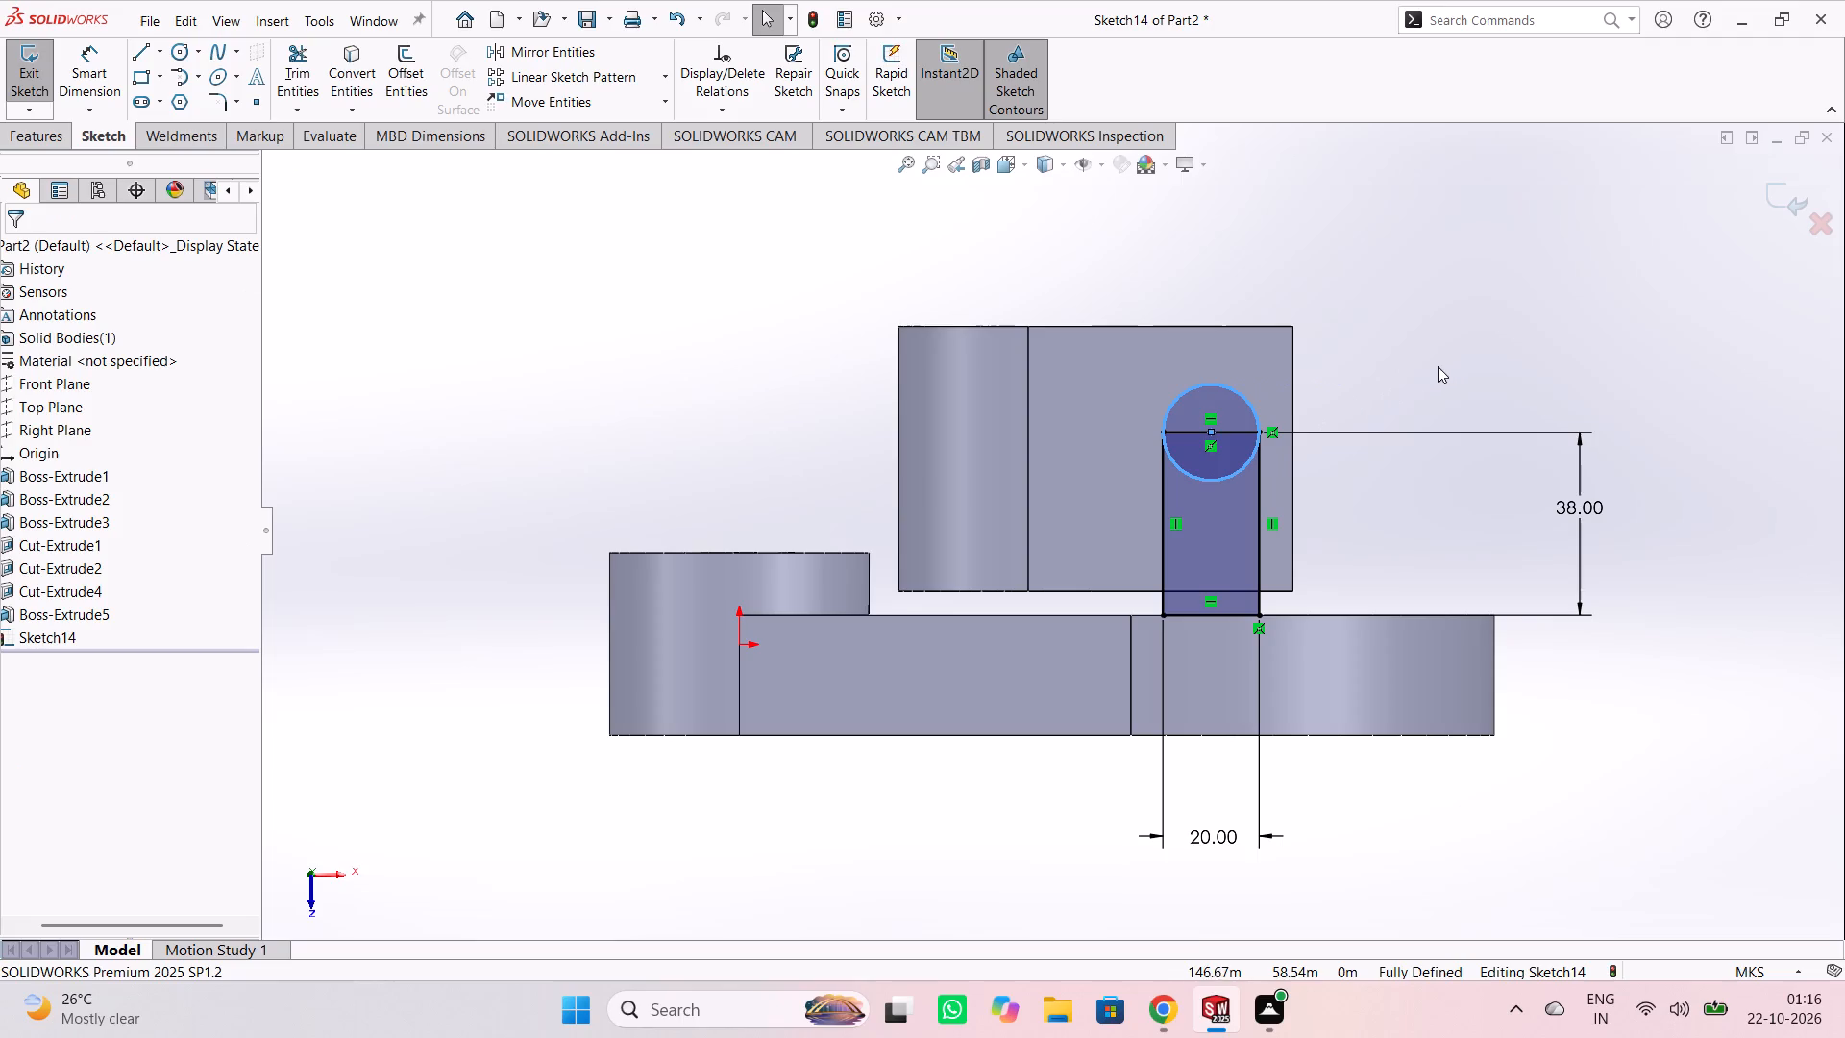
Trim the circle's inner half and the rectangle's short side crossing it to leave a round-ended profile.
{"action": "left_click", "coordinate": [306, 80]}
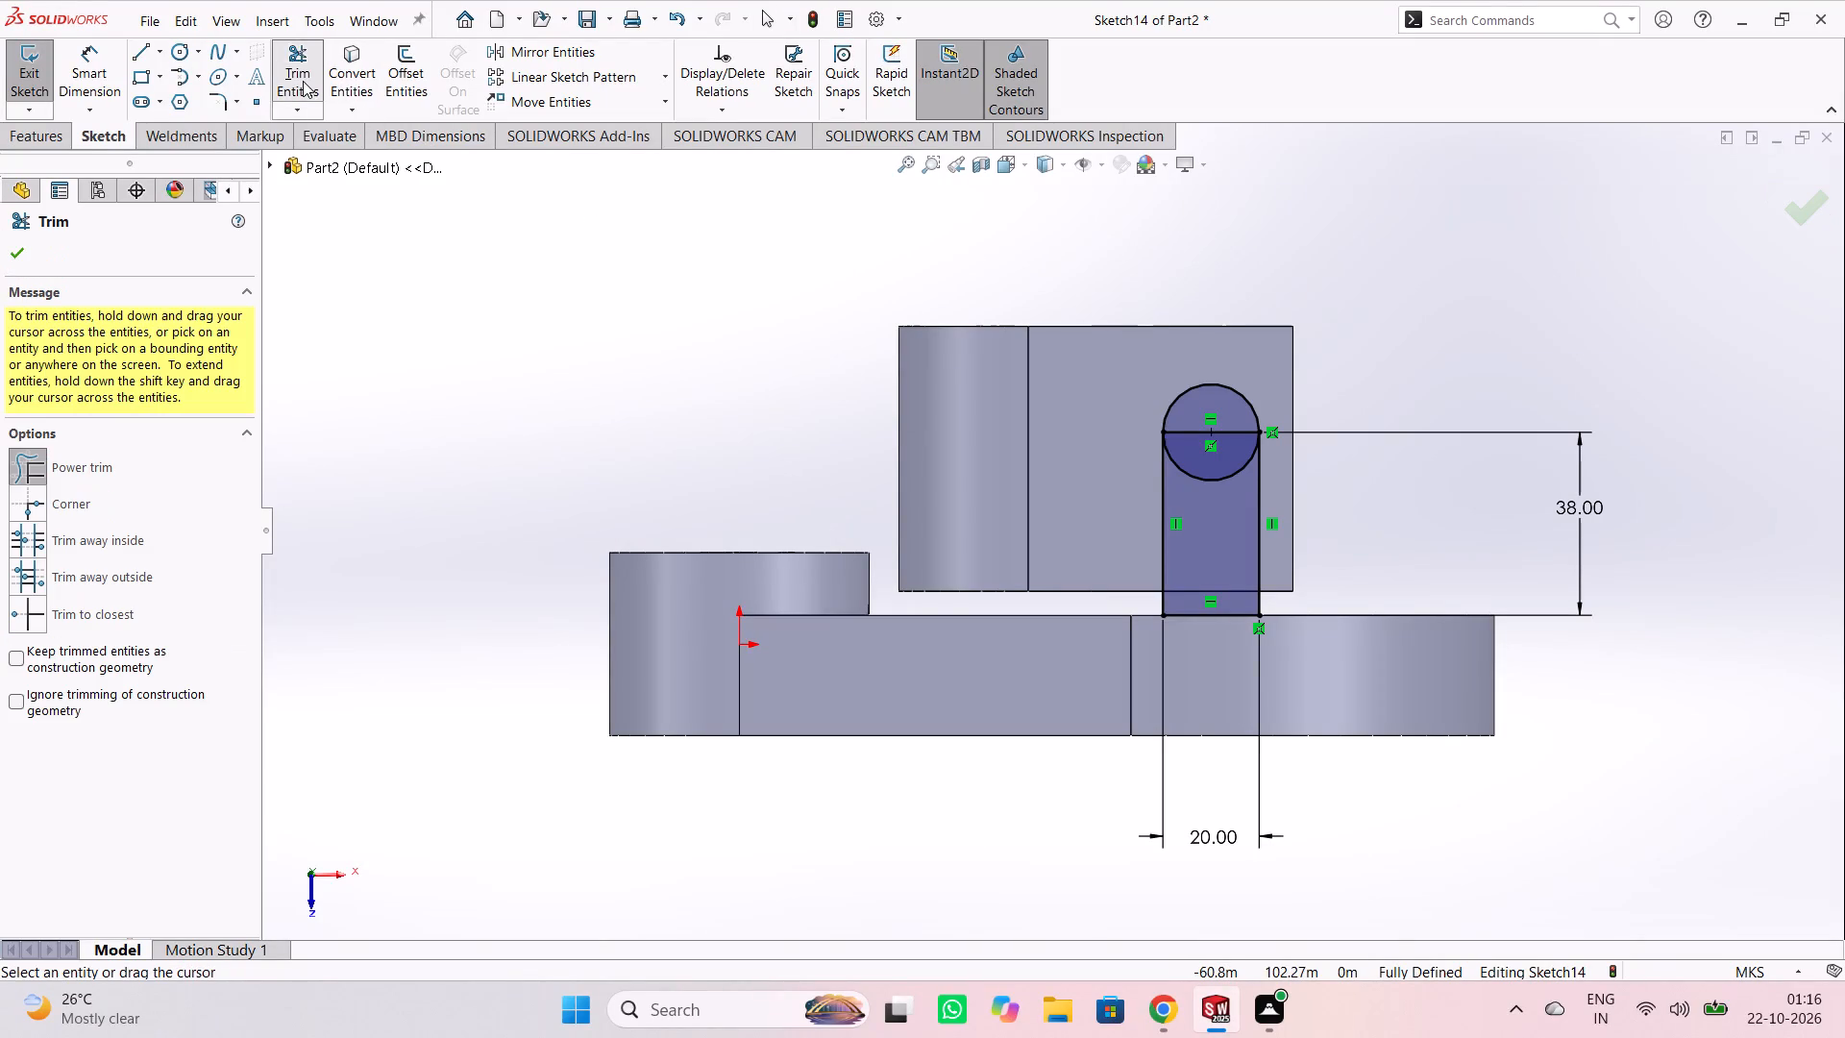
{"action": "left_click_drag", "start_coordinate": [1193, 460], "coordinate": [1201, 492]}
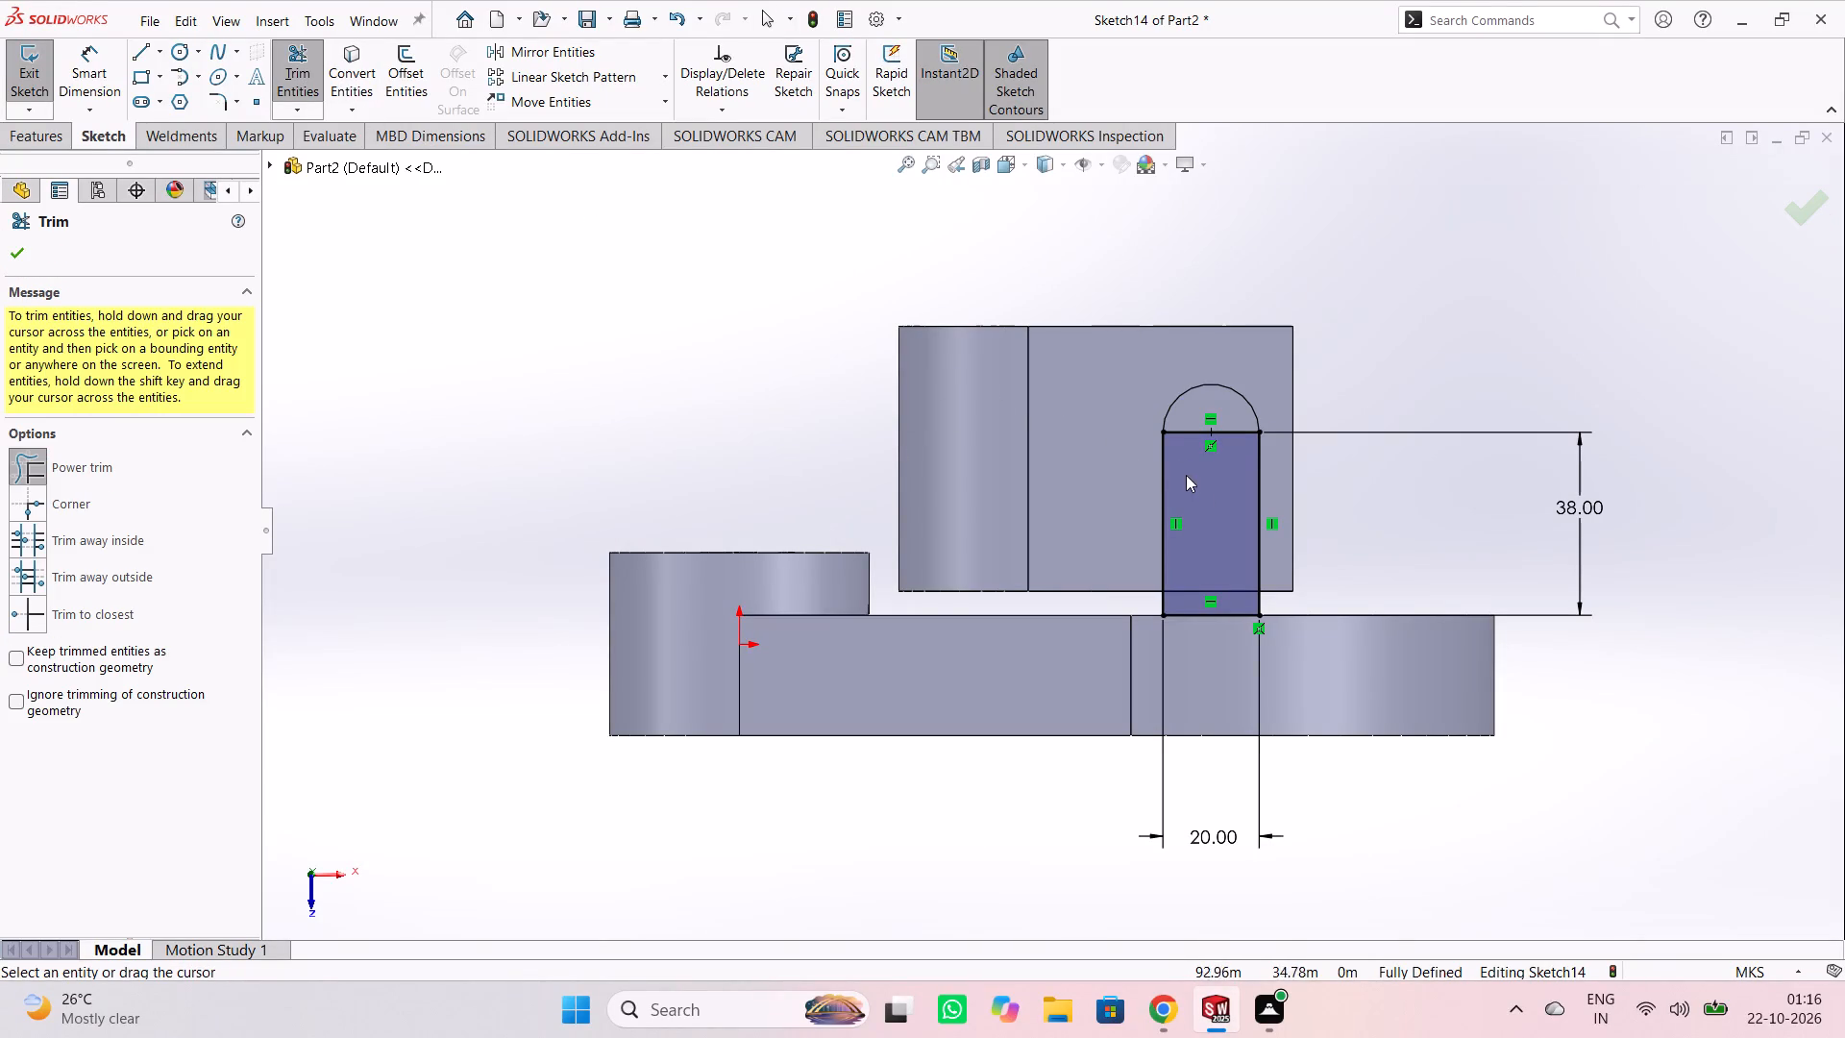
{"action": "left_click_drag", "start_coordinate": [1187, 417], "coordinate": [1189, 445]}
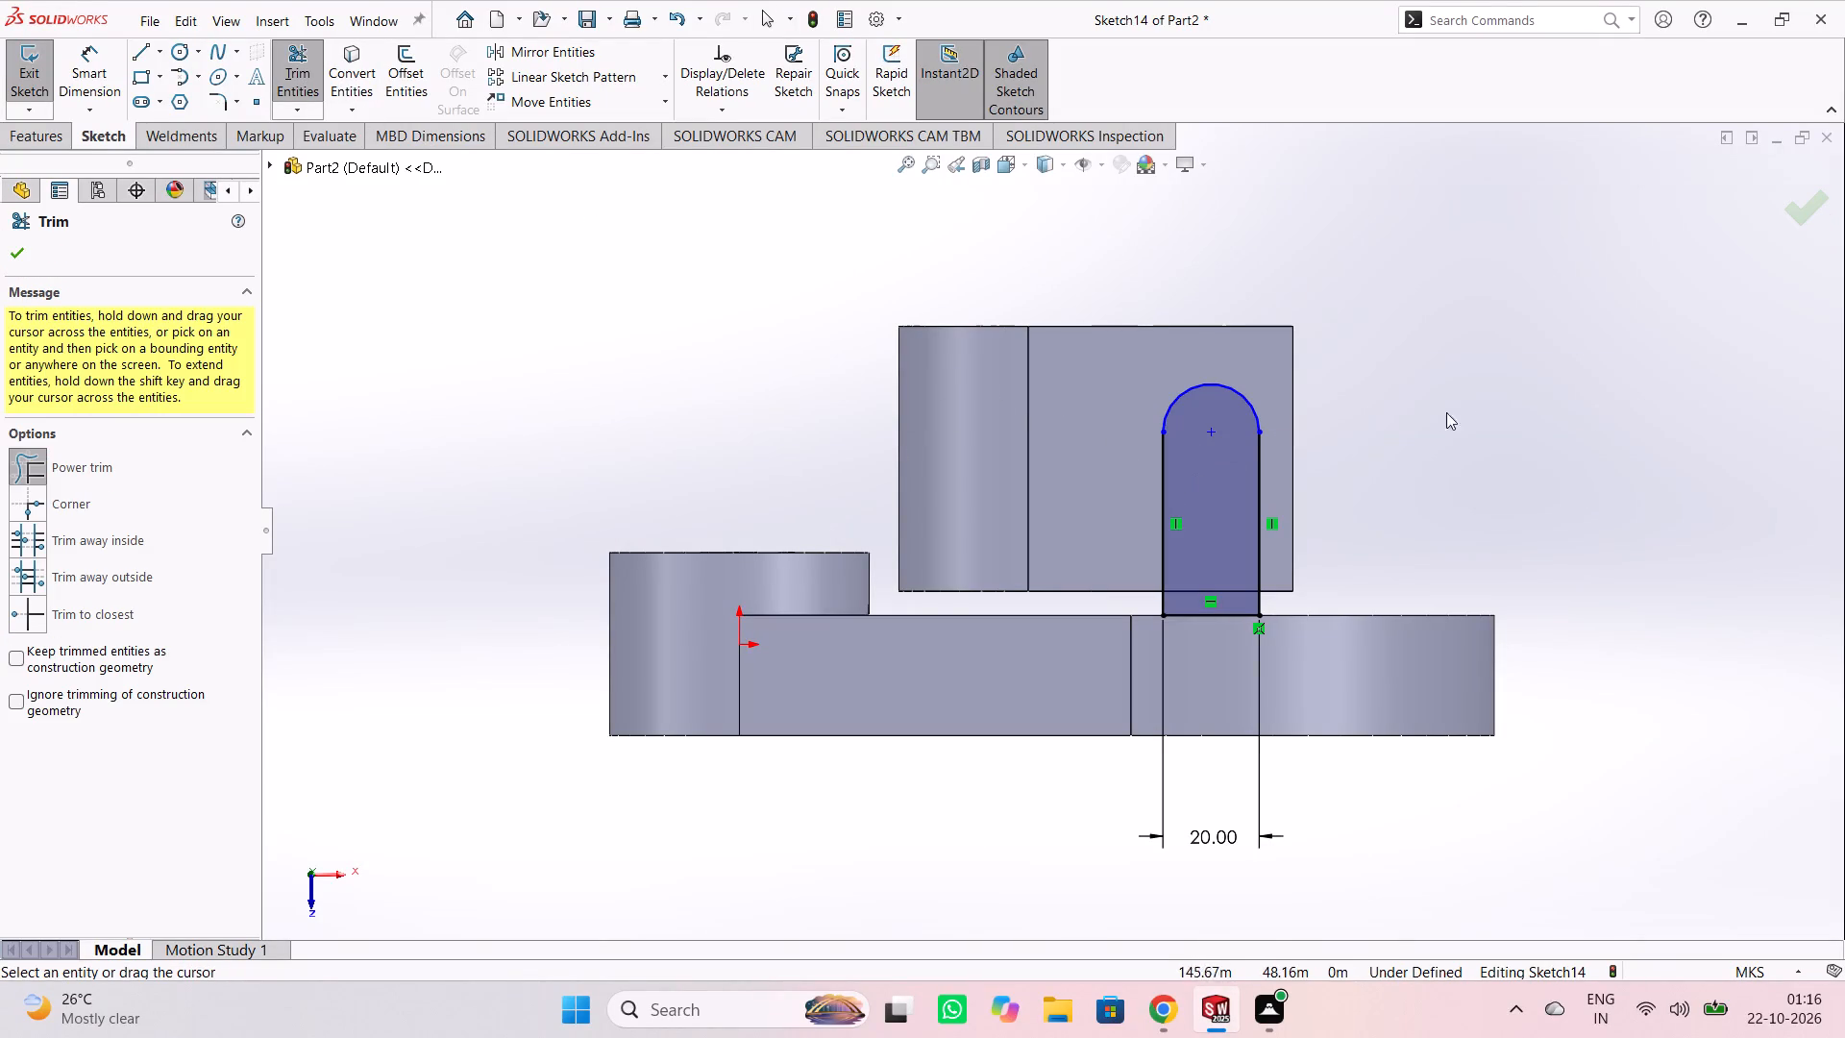
{"action": "left_click", "coordinate": [1547, 381]}
{"action": "key", "text": "Escape"}
Add a 10 m radius dimension to the profile's rounded end.
{"action": "right_click", "coordinate": [1660, 447]}
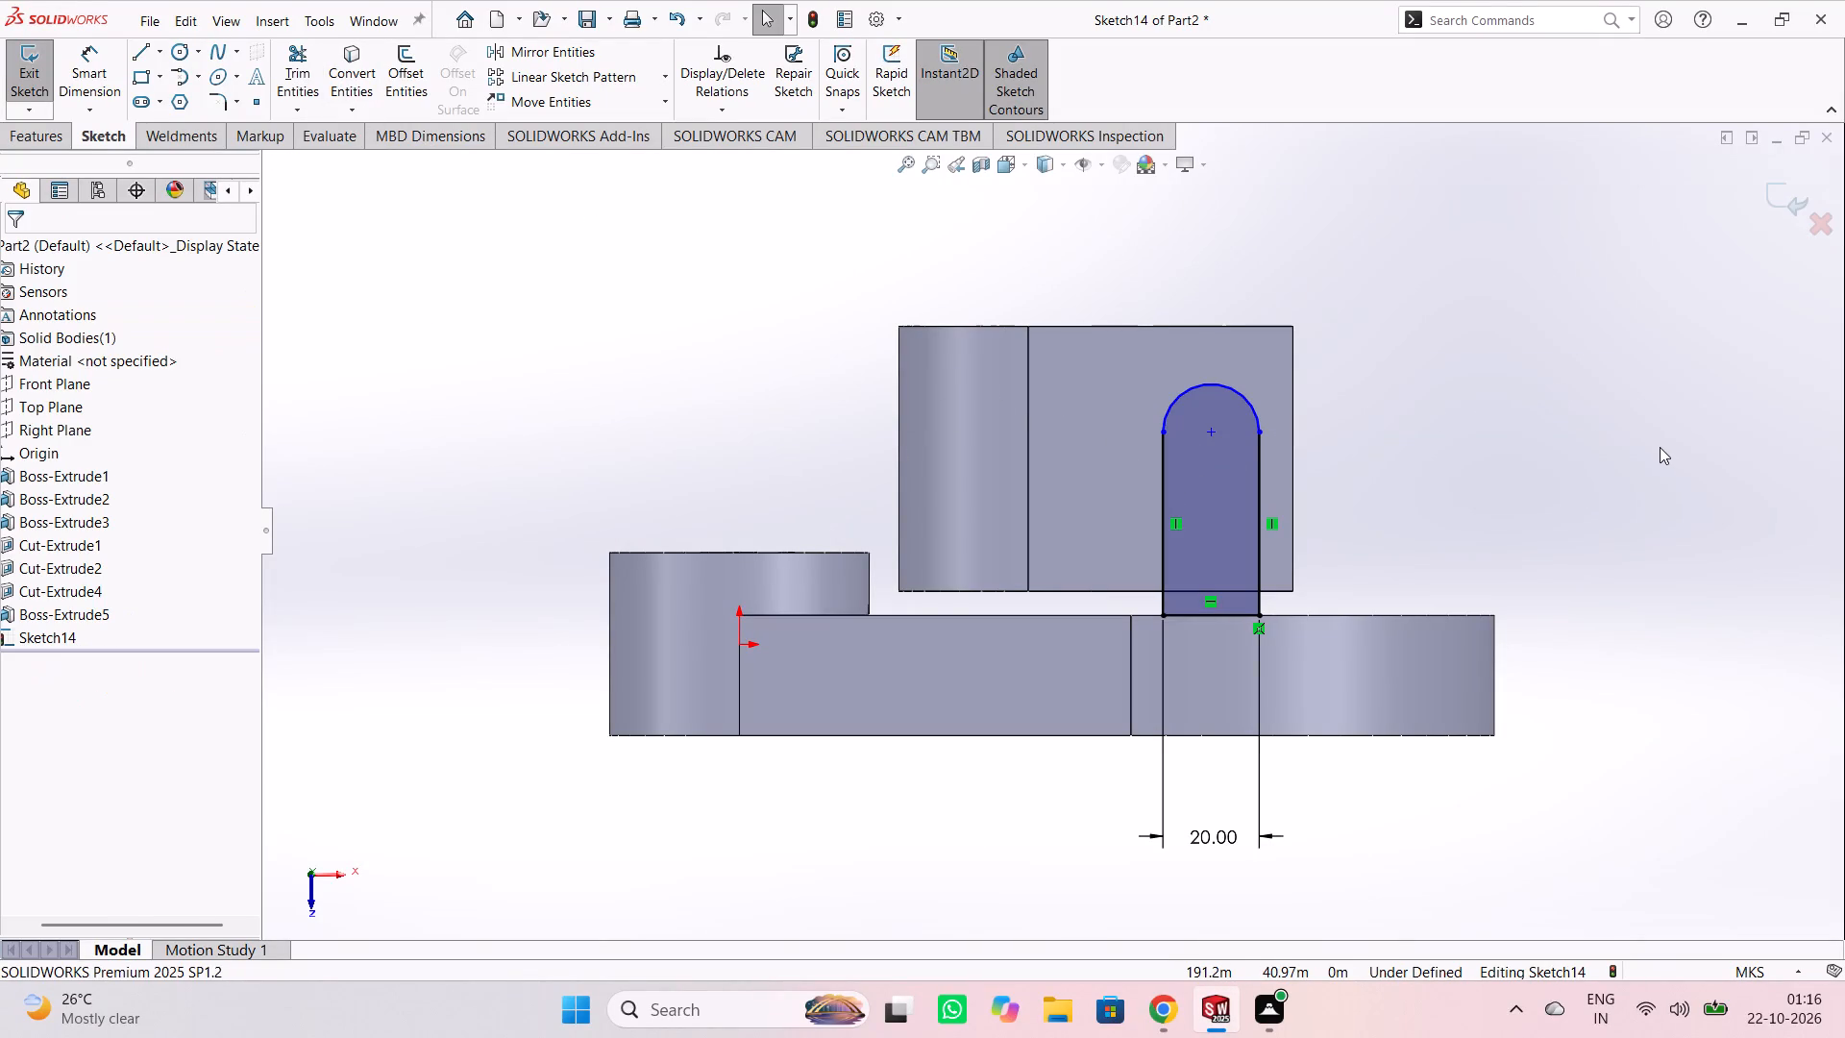
{"action": "left_click", "coordinate": [1766, 427]}
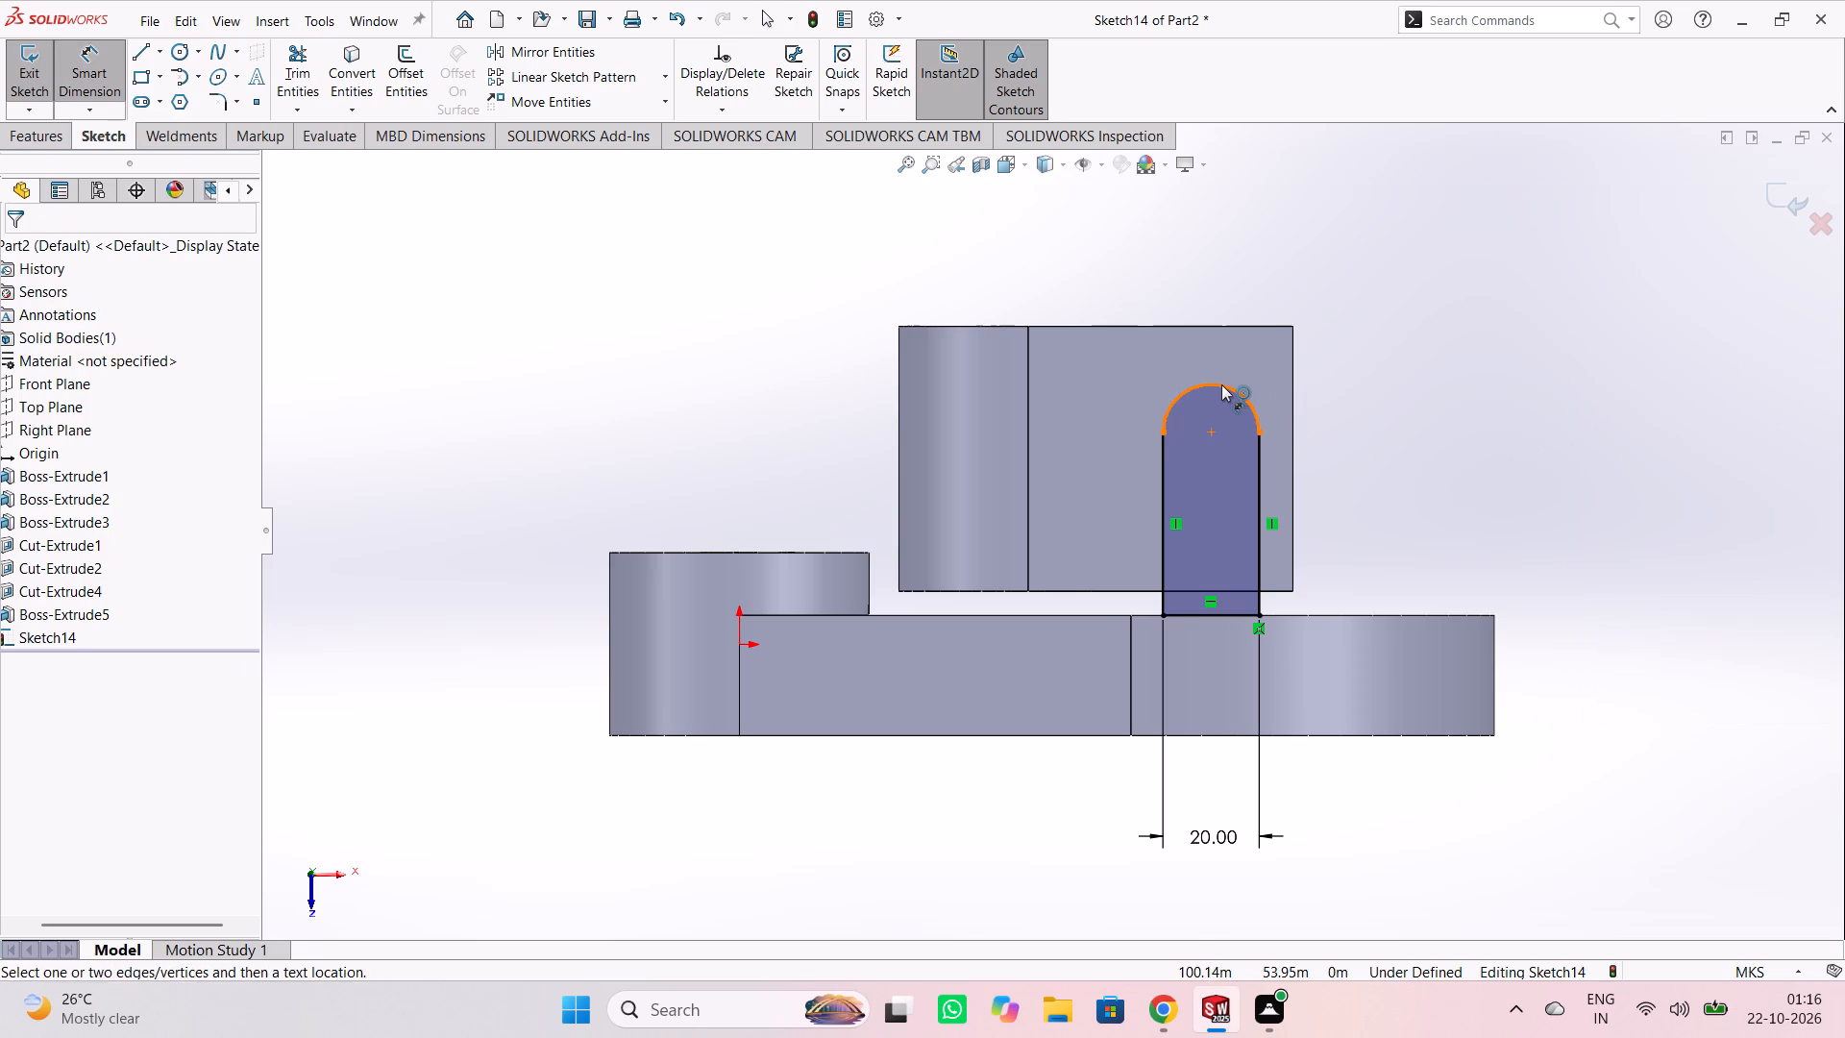
{"action": "left_click", "coordinate": [1221, 384]}
{"action": "left_click", "coordinate": [1420, 304]}
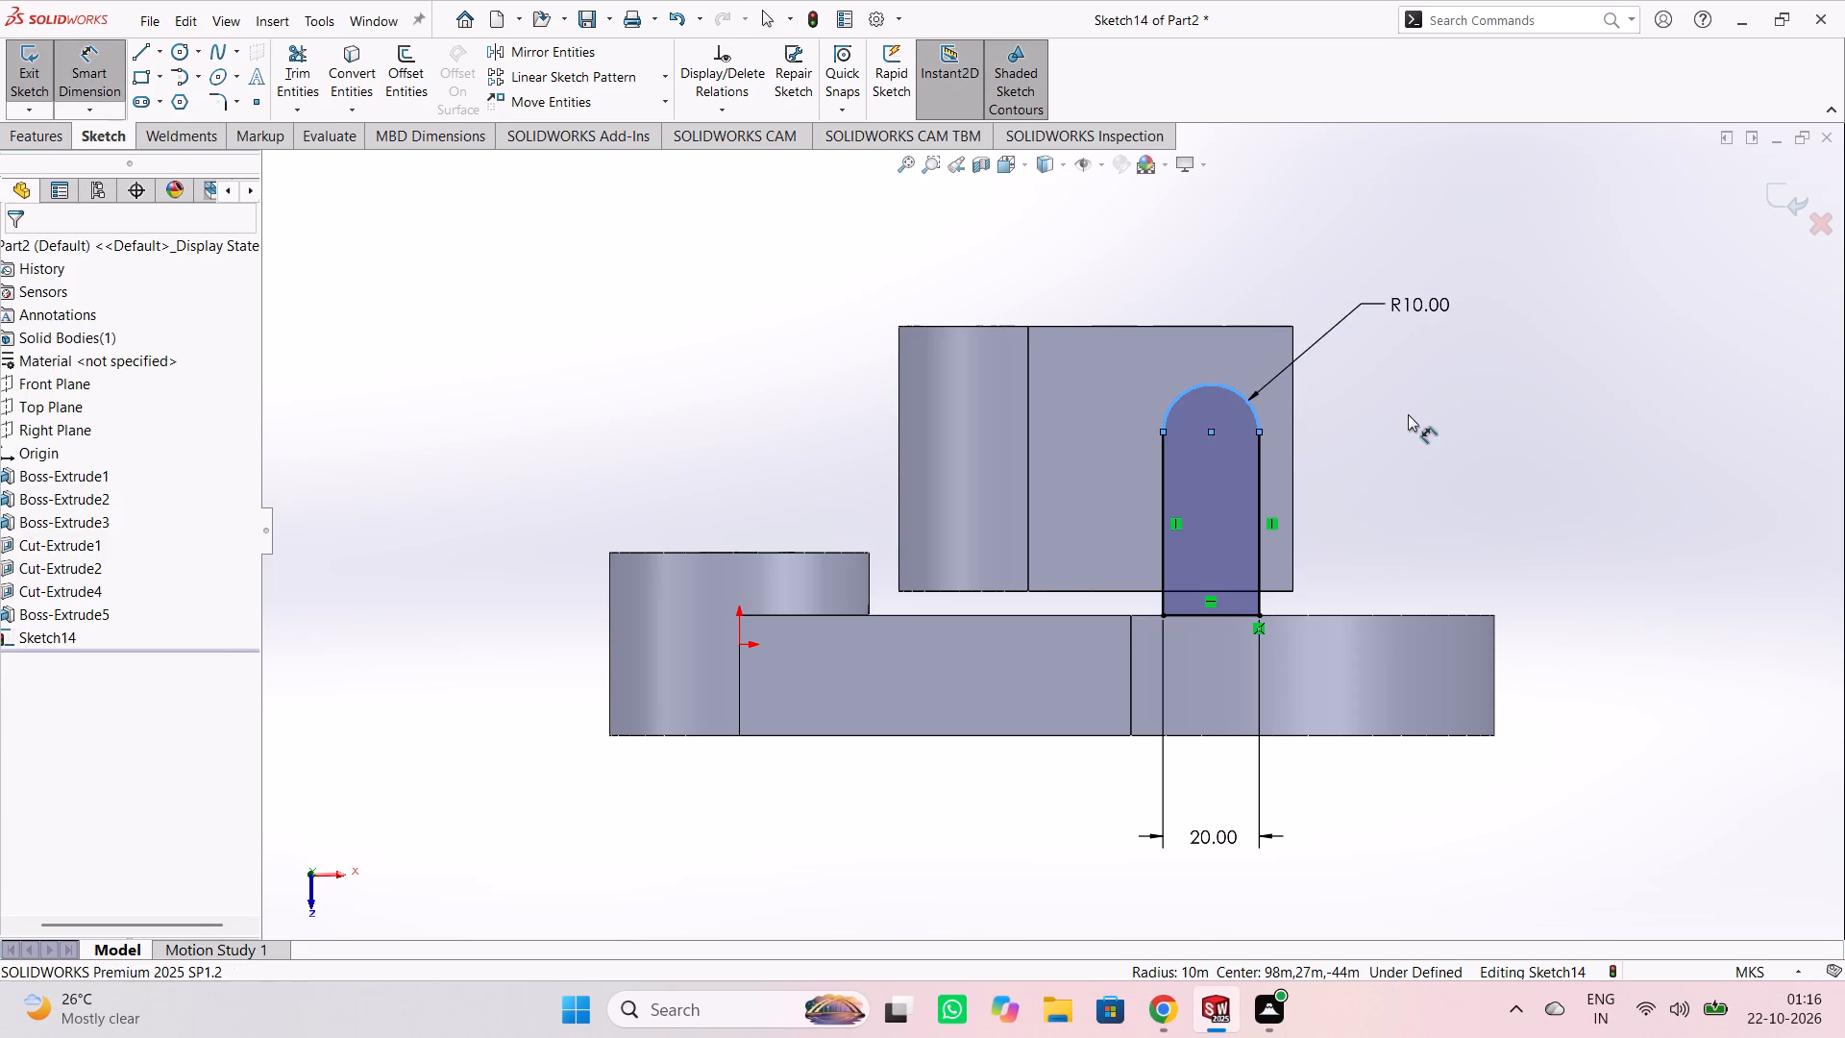
{"action": "left_click", "coordinate": [1330, 282]}
{"action": "left_click", "coordinate": [1471, 445]}
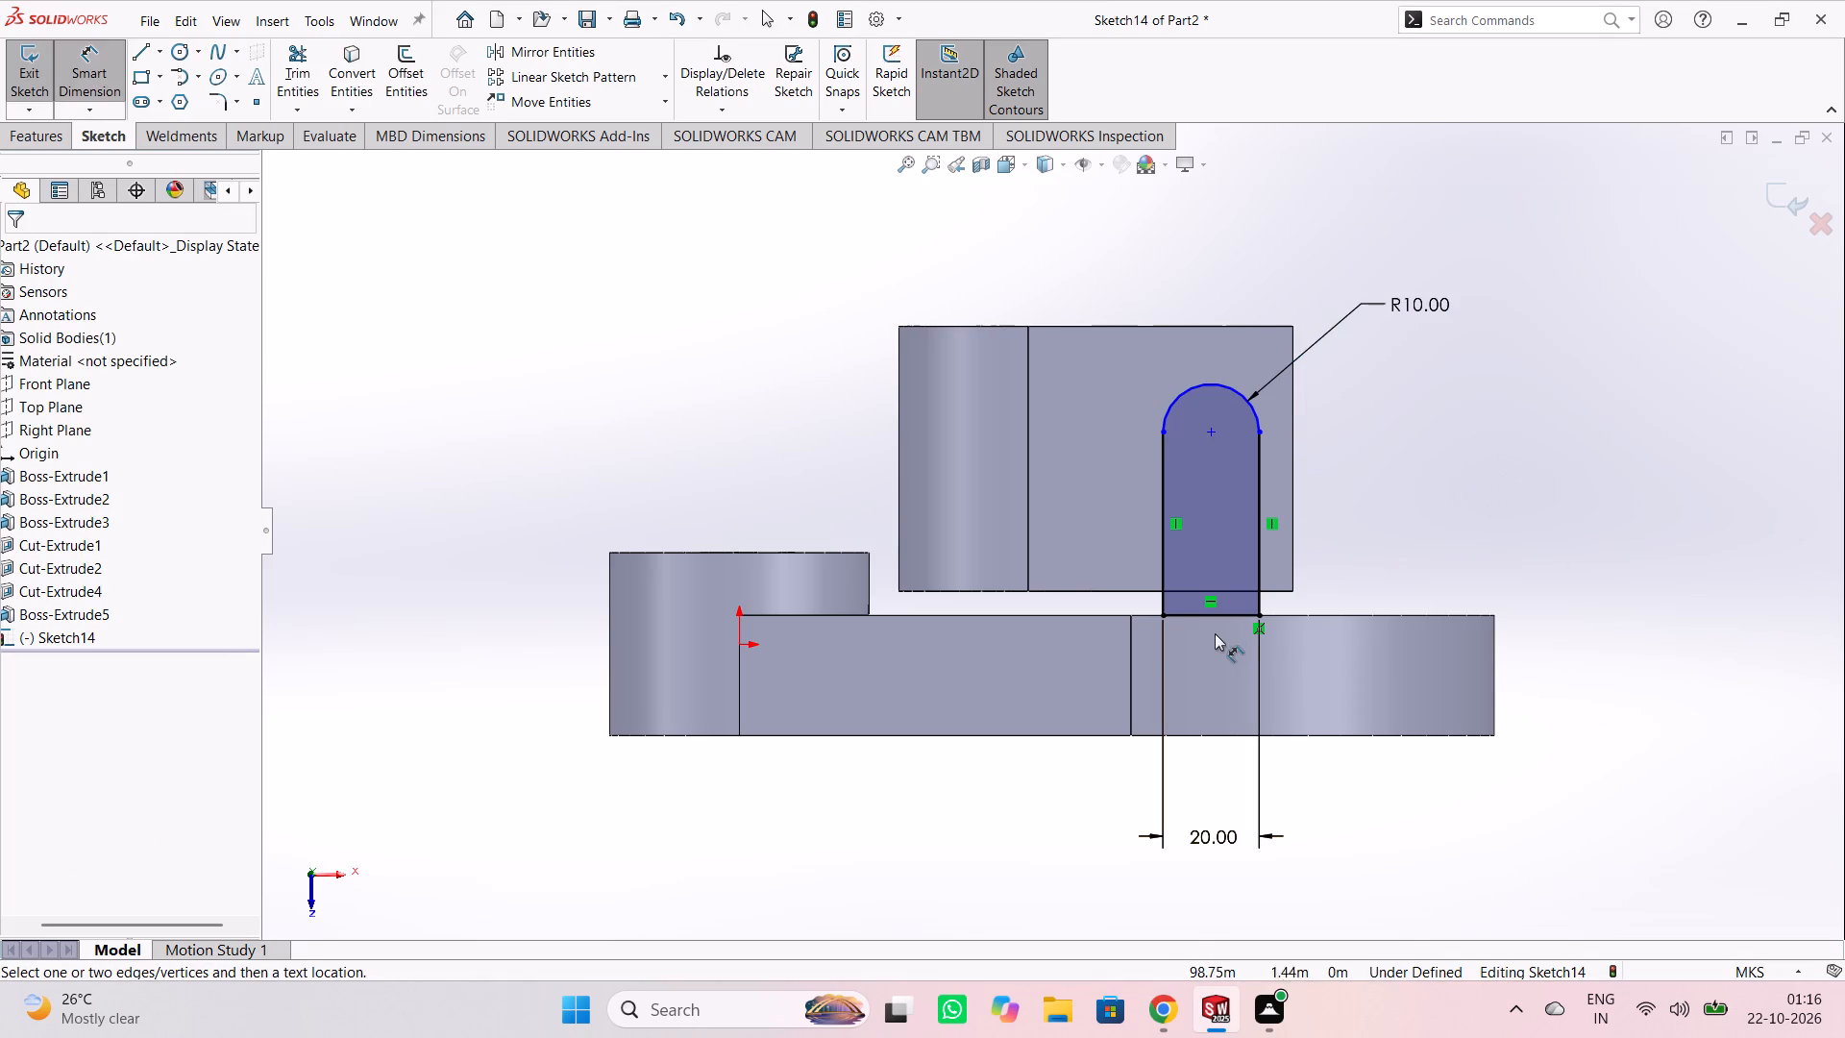
Dimension the distance from the rounded end's centre to the profile's straight edge on the plate as 38 m.
{"action": "left_click", "coordinate": [1213, 431]}
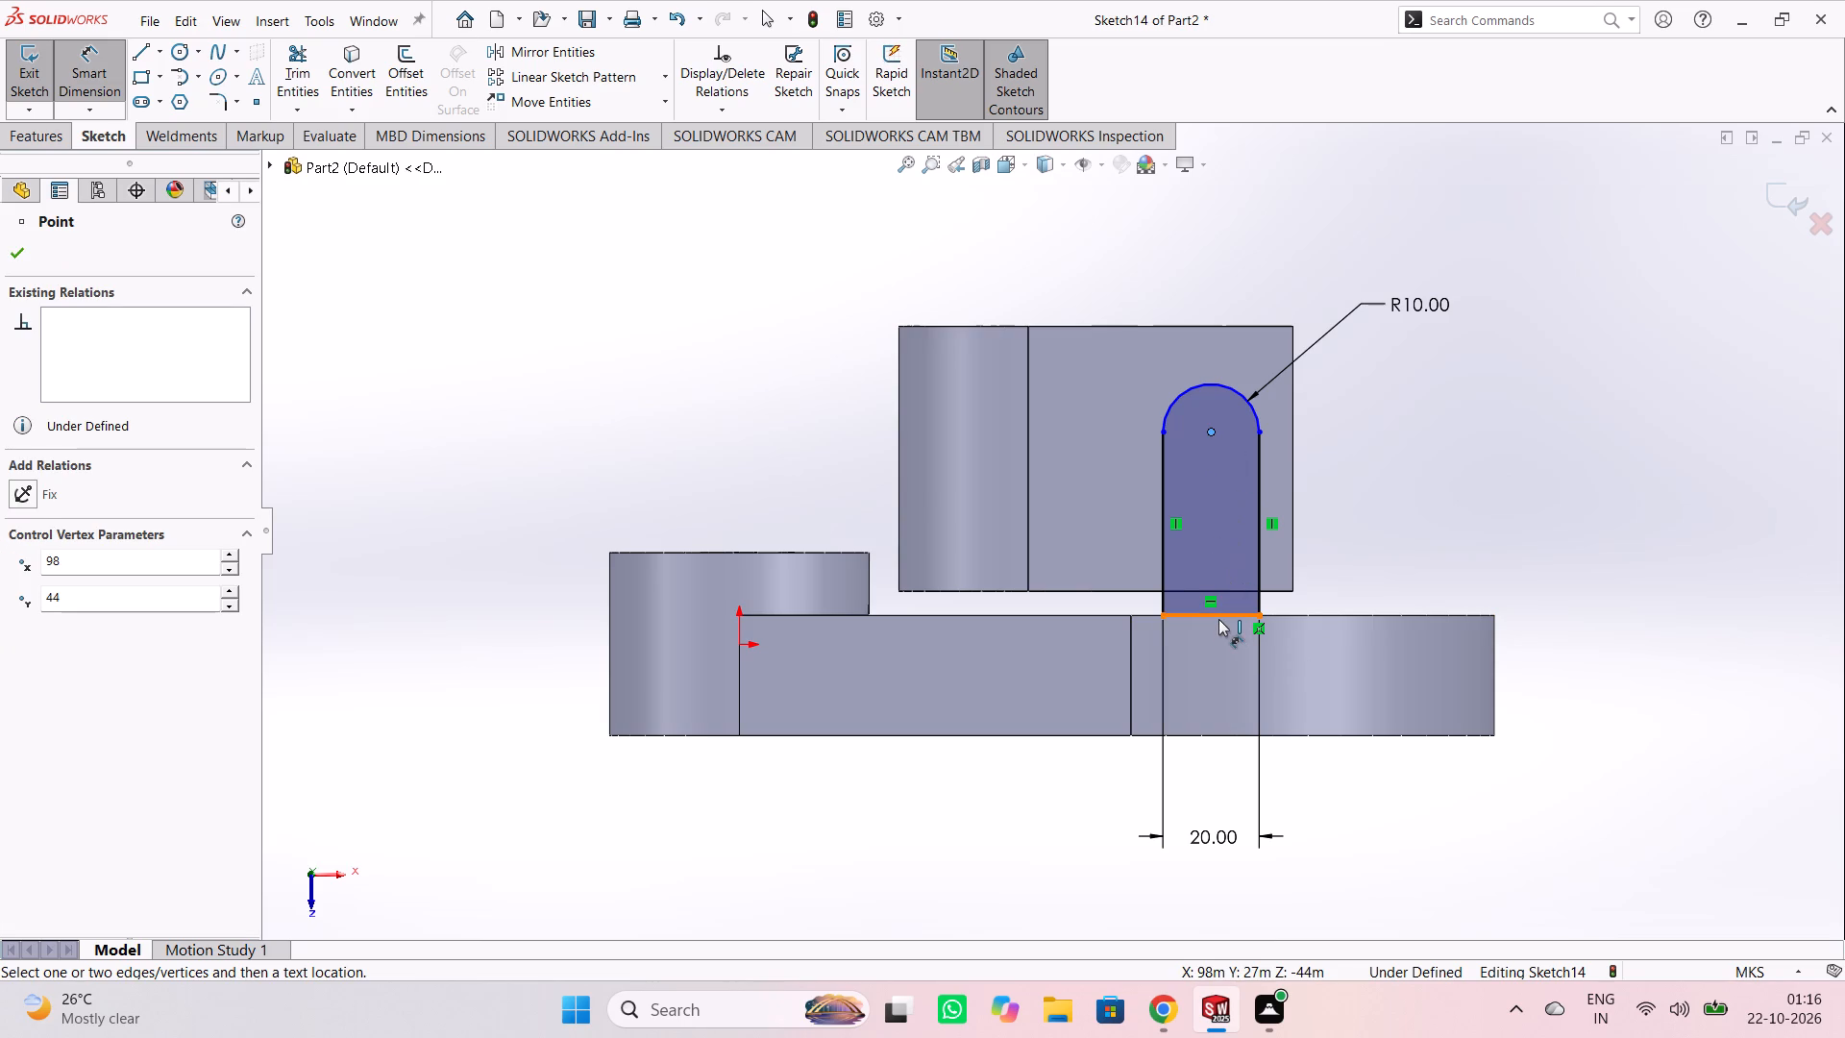
{"action": "left_click", "coordinate": [1218, 619]}
{"action": "left_click", "coordinate": [1400, 511]}
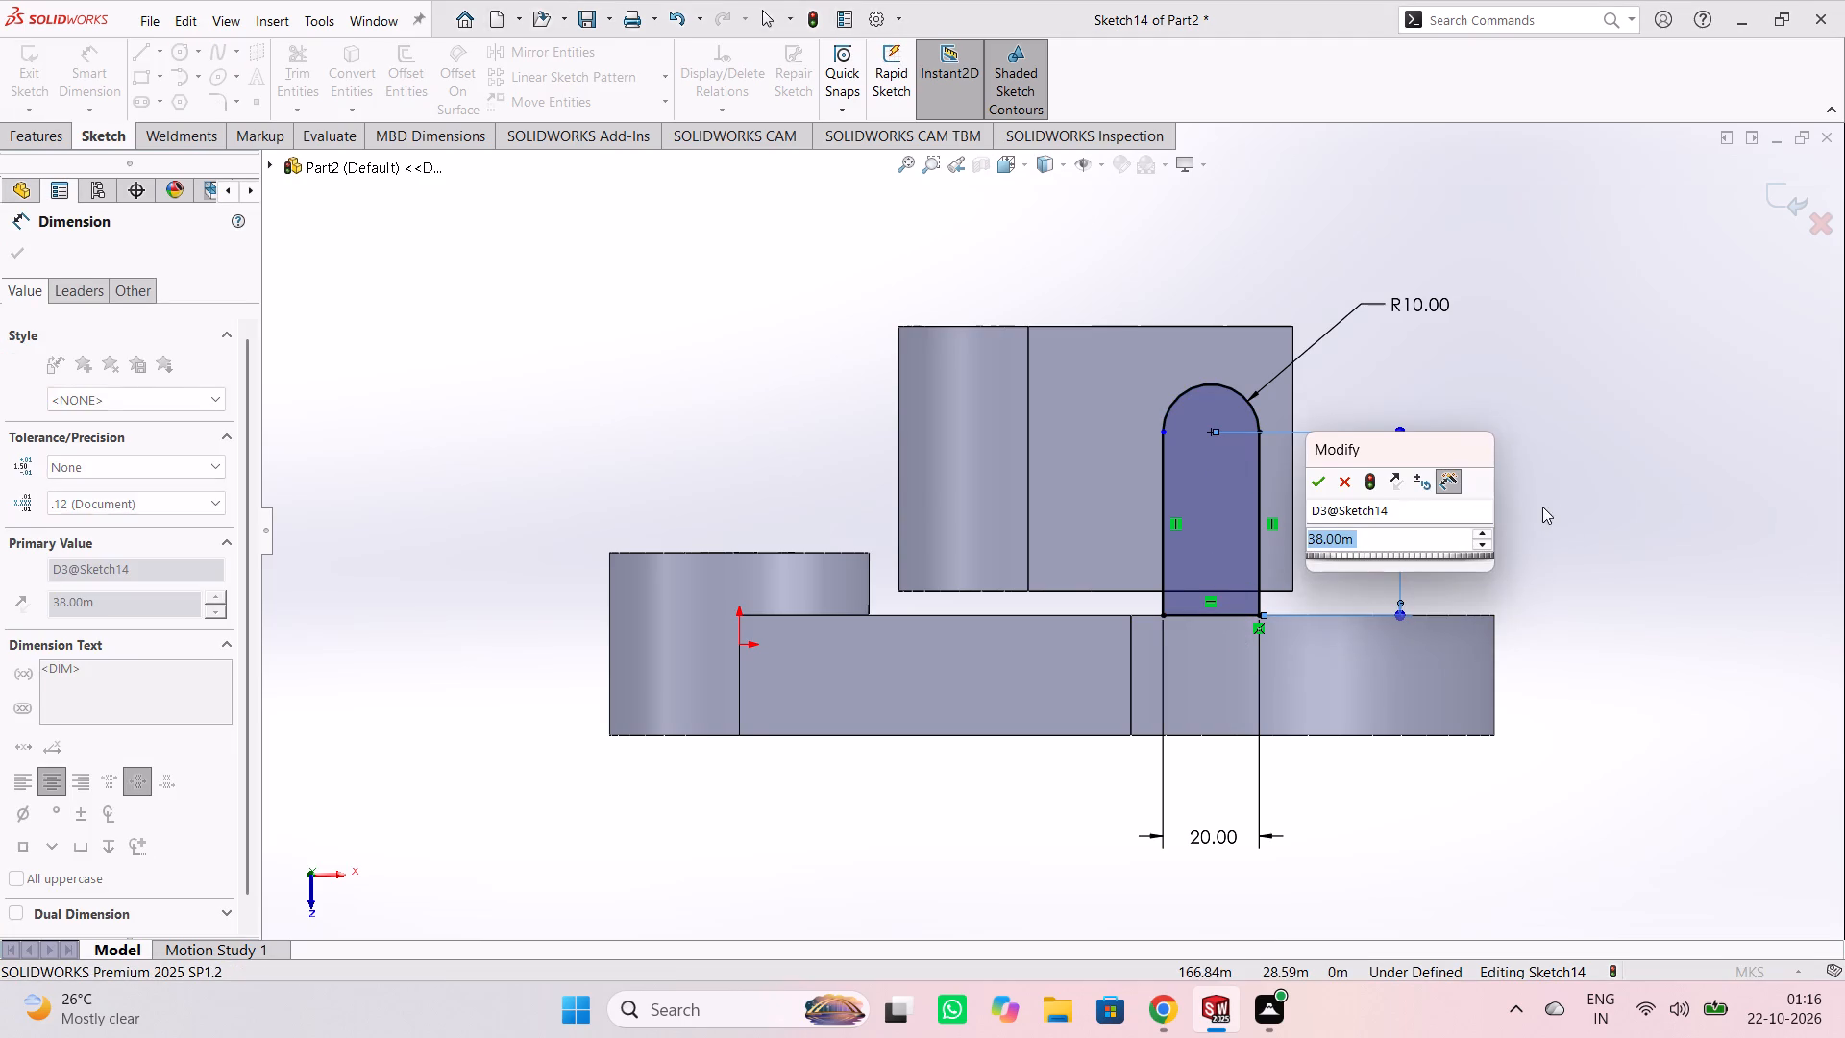
{"action": "left_click", "coordinate": [1321, 482]}
{"action": "left_click", "coordinate": [1633, 516]}
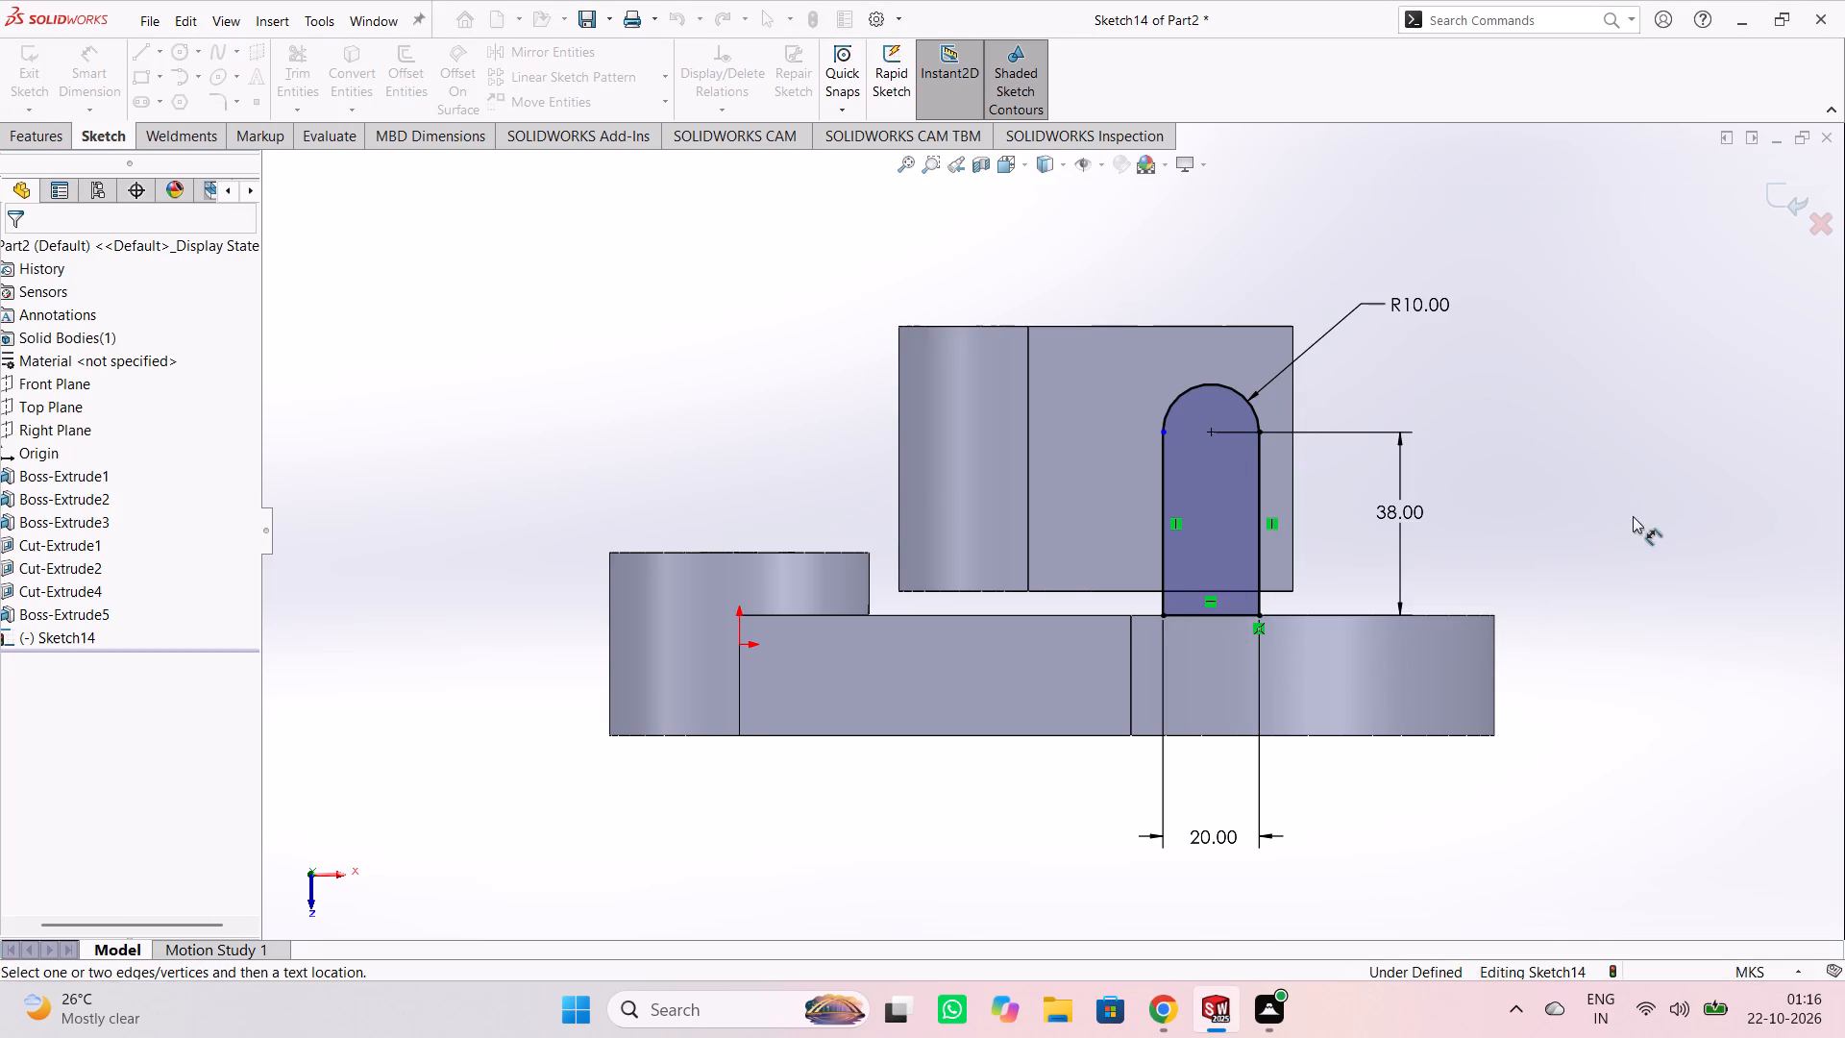
Extrude the round-ended profile 12 m blind, outward from the D-shaped boss's flat face, merged with the body.
{"action": "scroll", "coordinate": [561, 293], "scroll_direction": "up", "scroll_amount": 1}
{"action": "middle_click_drag", "start_coordinate": [561, 293], "coordinate": [695, 478]}
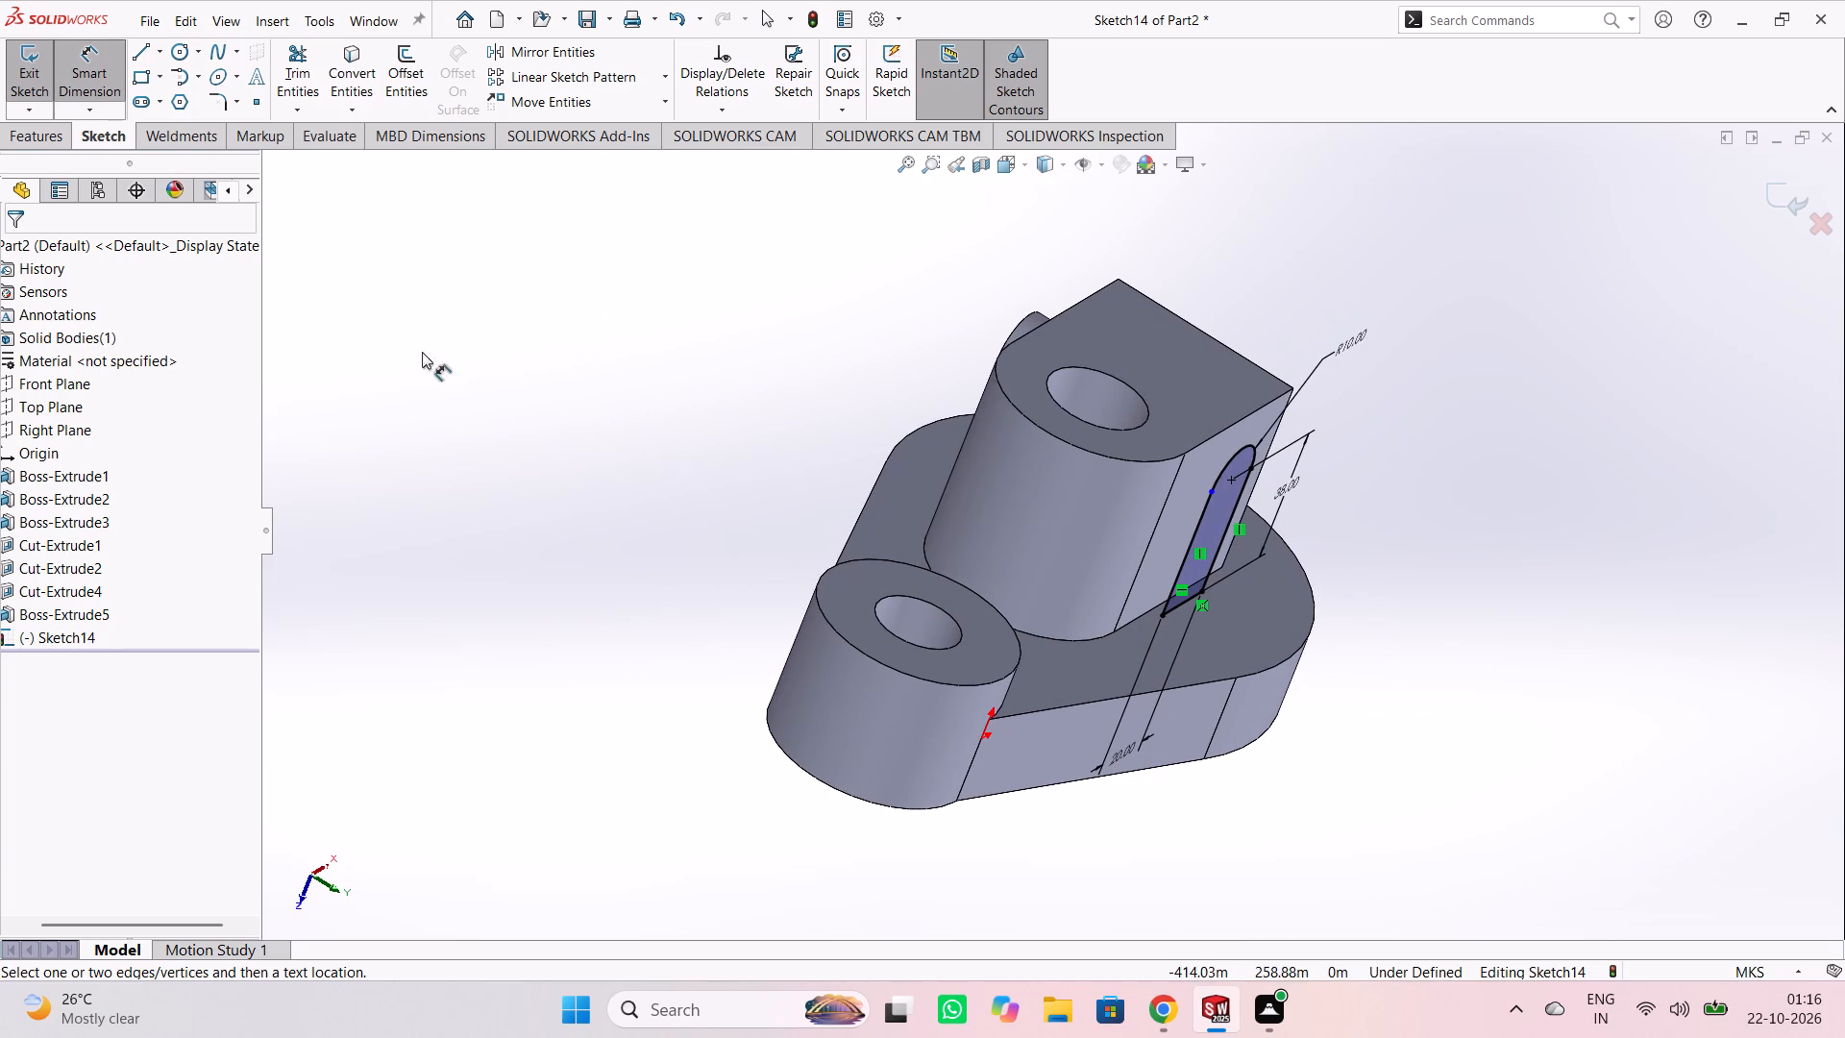
{"action": "left_click", "coordinate": [33, 76]}
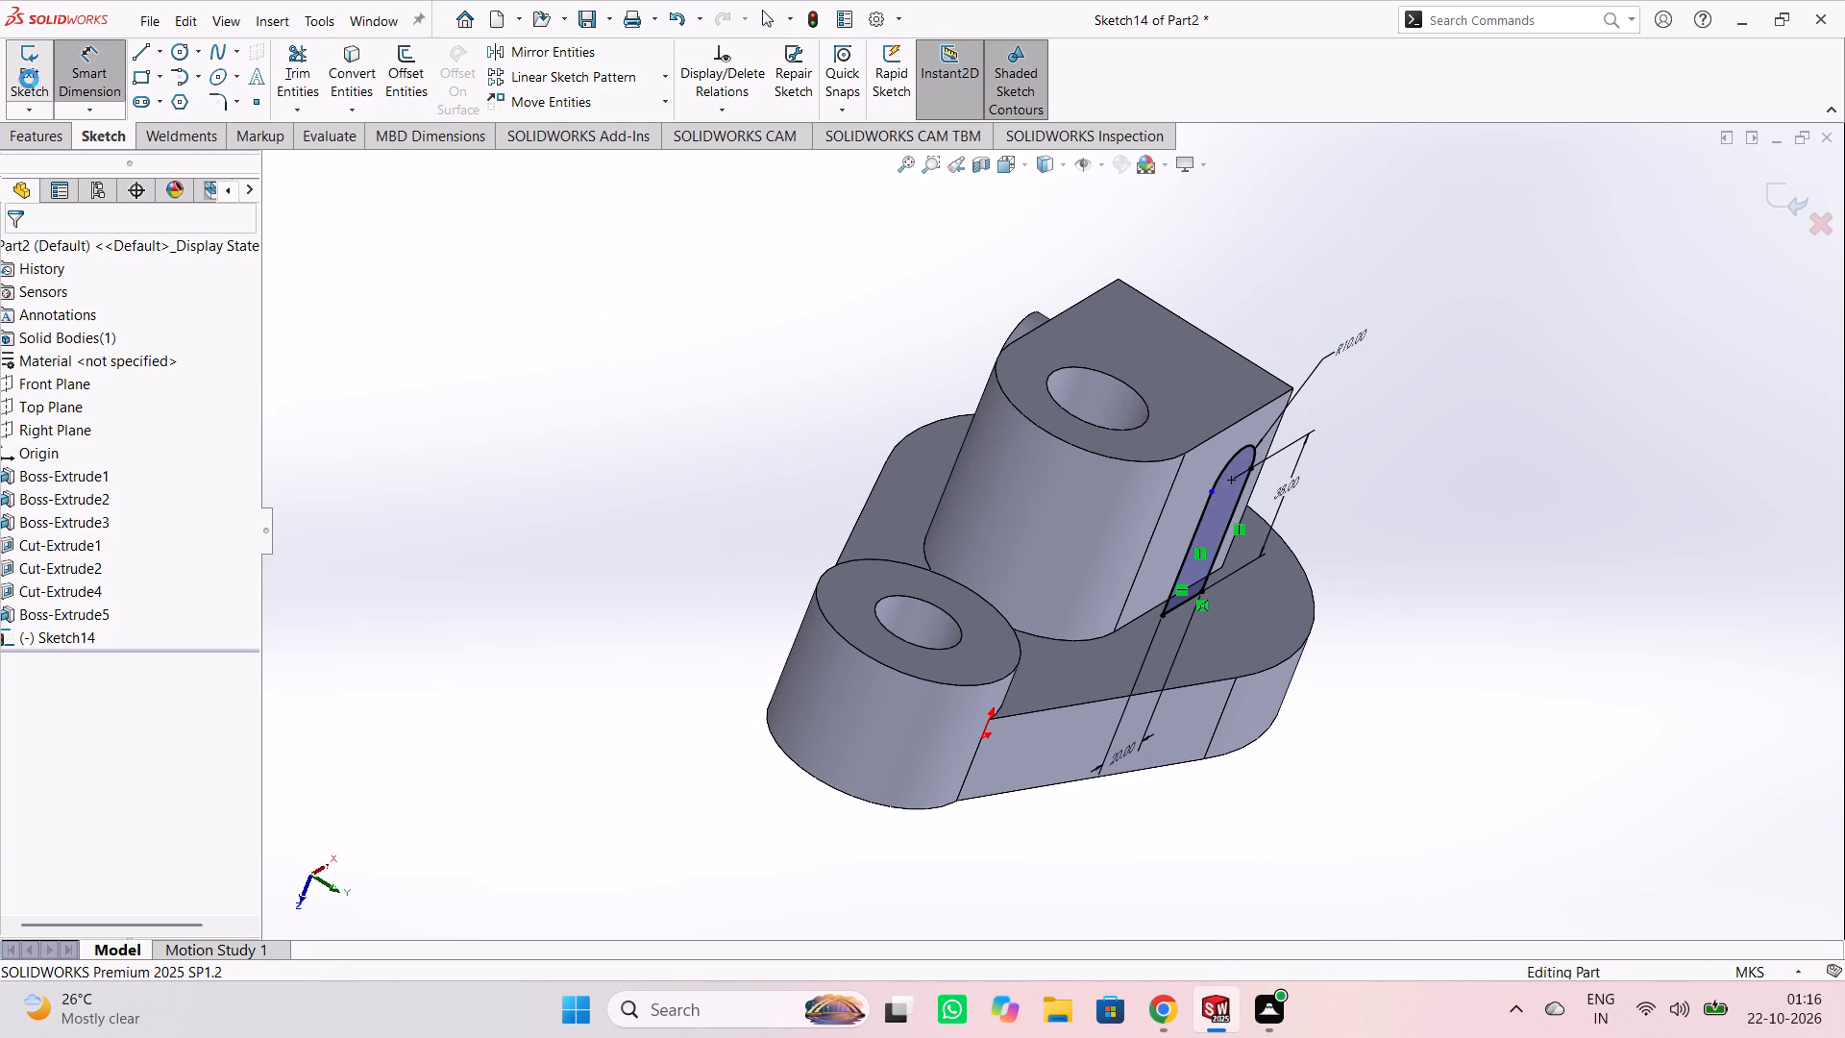
{"action": "left_click", "coordinate": [37, 67]}
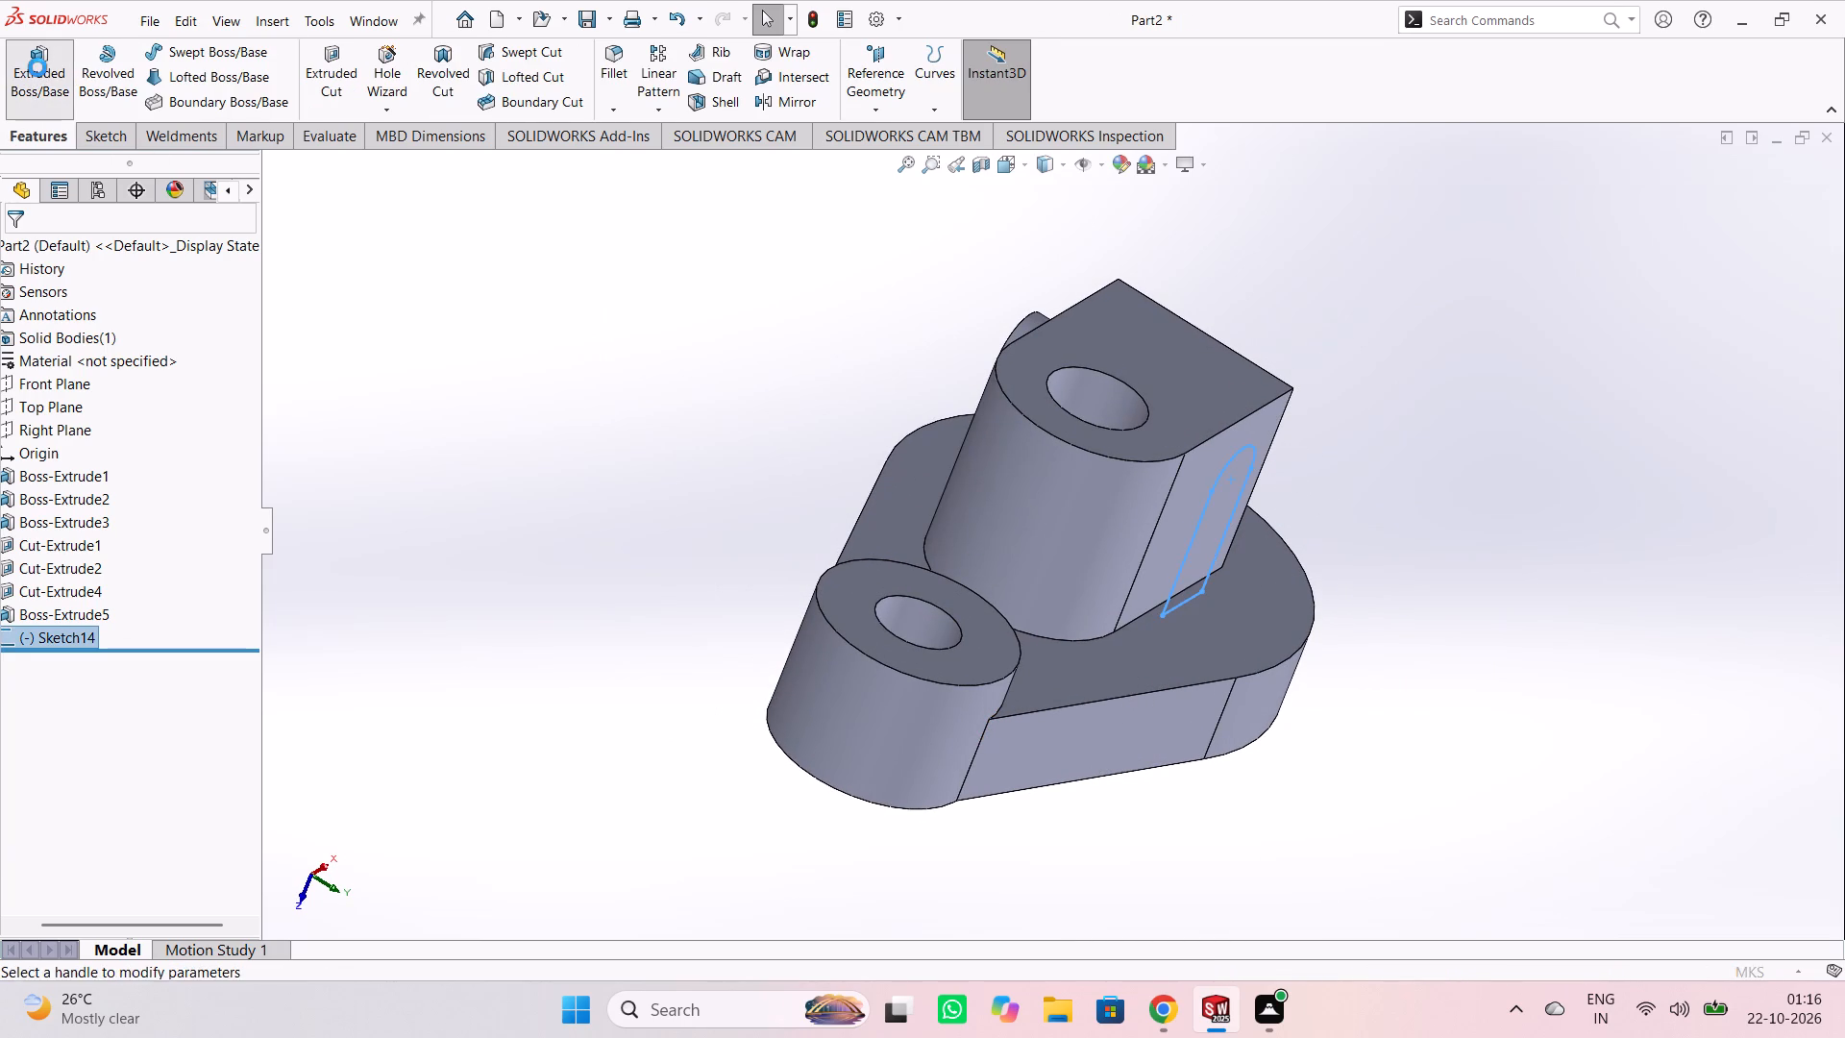
{"action": "left_click", "coordinate": [29, 256]}
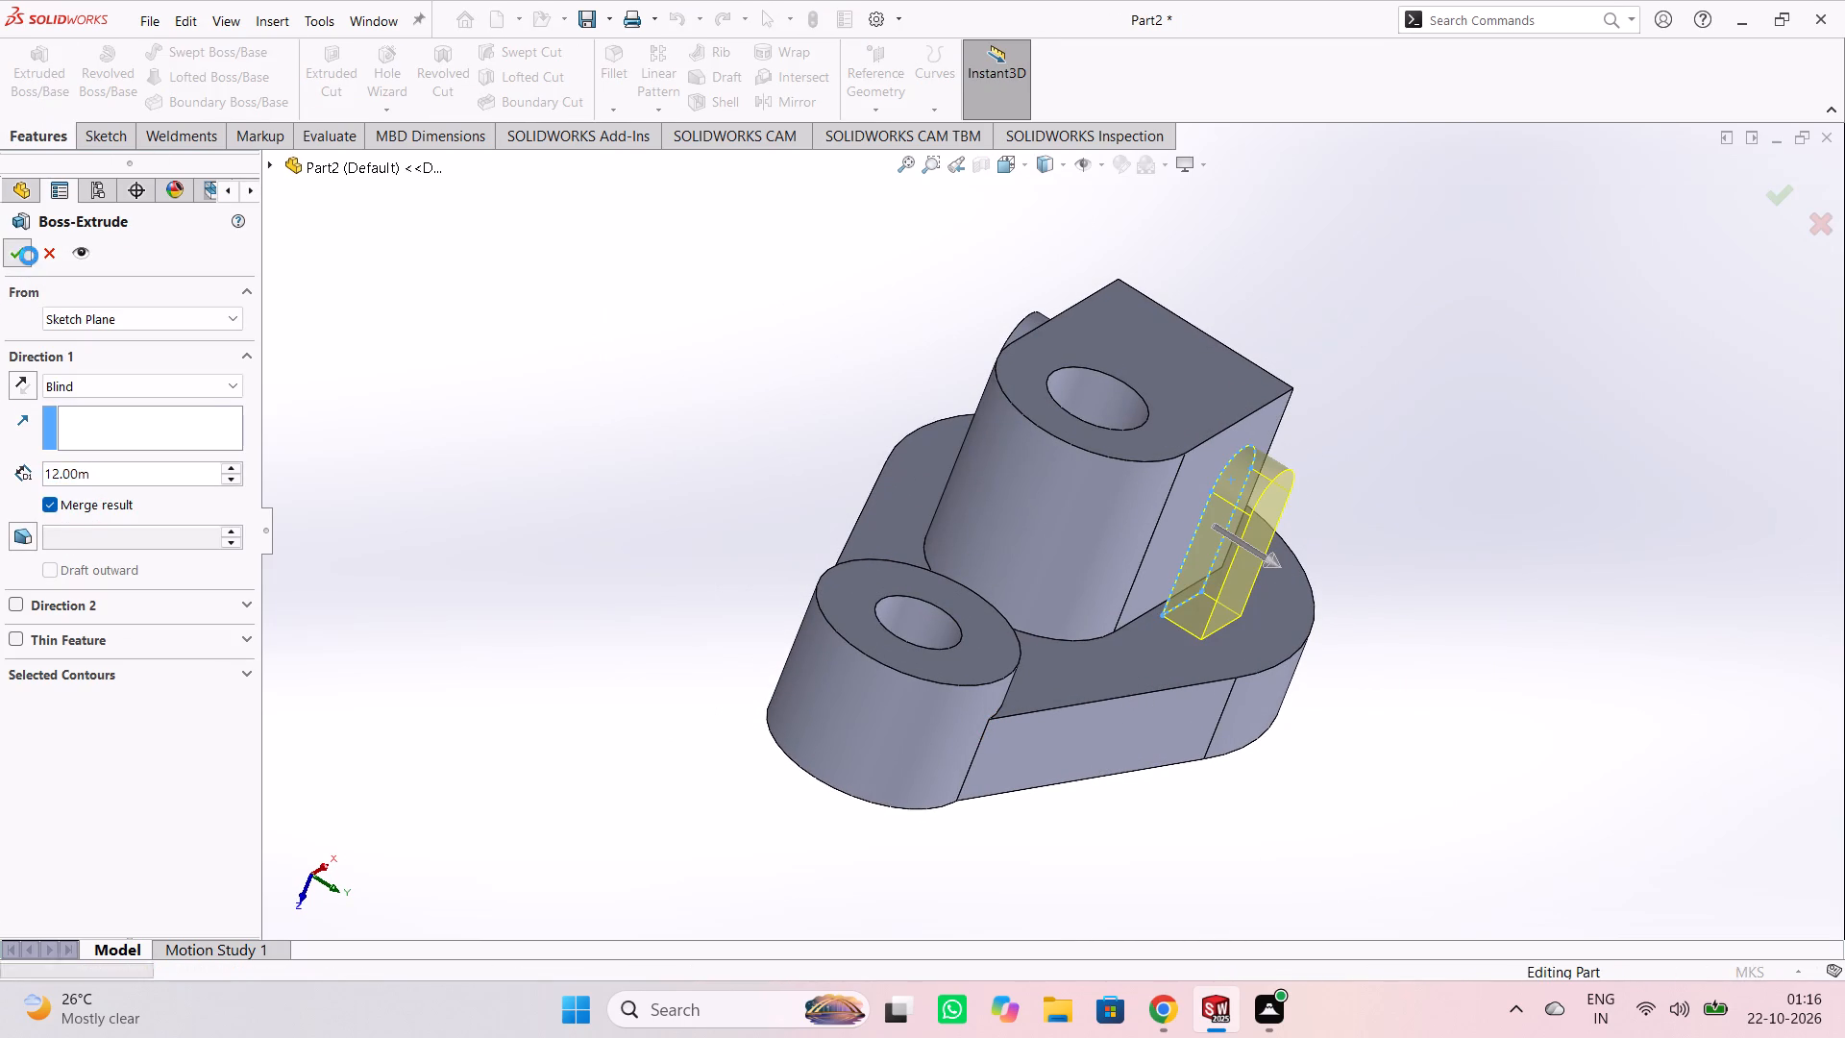
{"action": "left_click", "coordinate": [612, 383]}
On the new round-ended extrusion's outer face, sketch a circle about 11.3 m in diameter, concentric with the rounded end.
{"action": "middle_click_drag", "start_coordinate": [665, 457], "coordinate": [634, 440]}
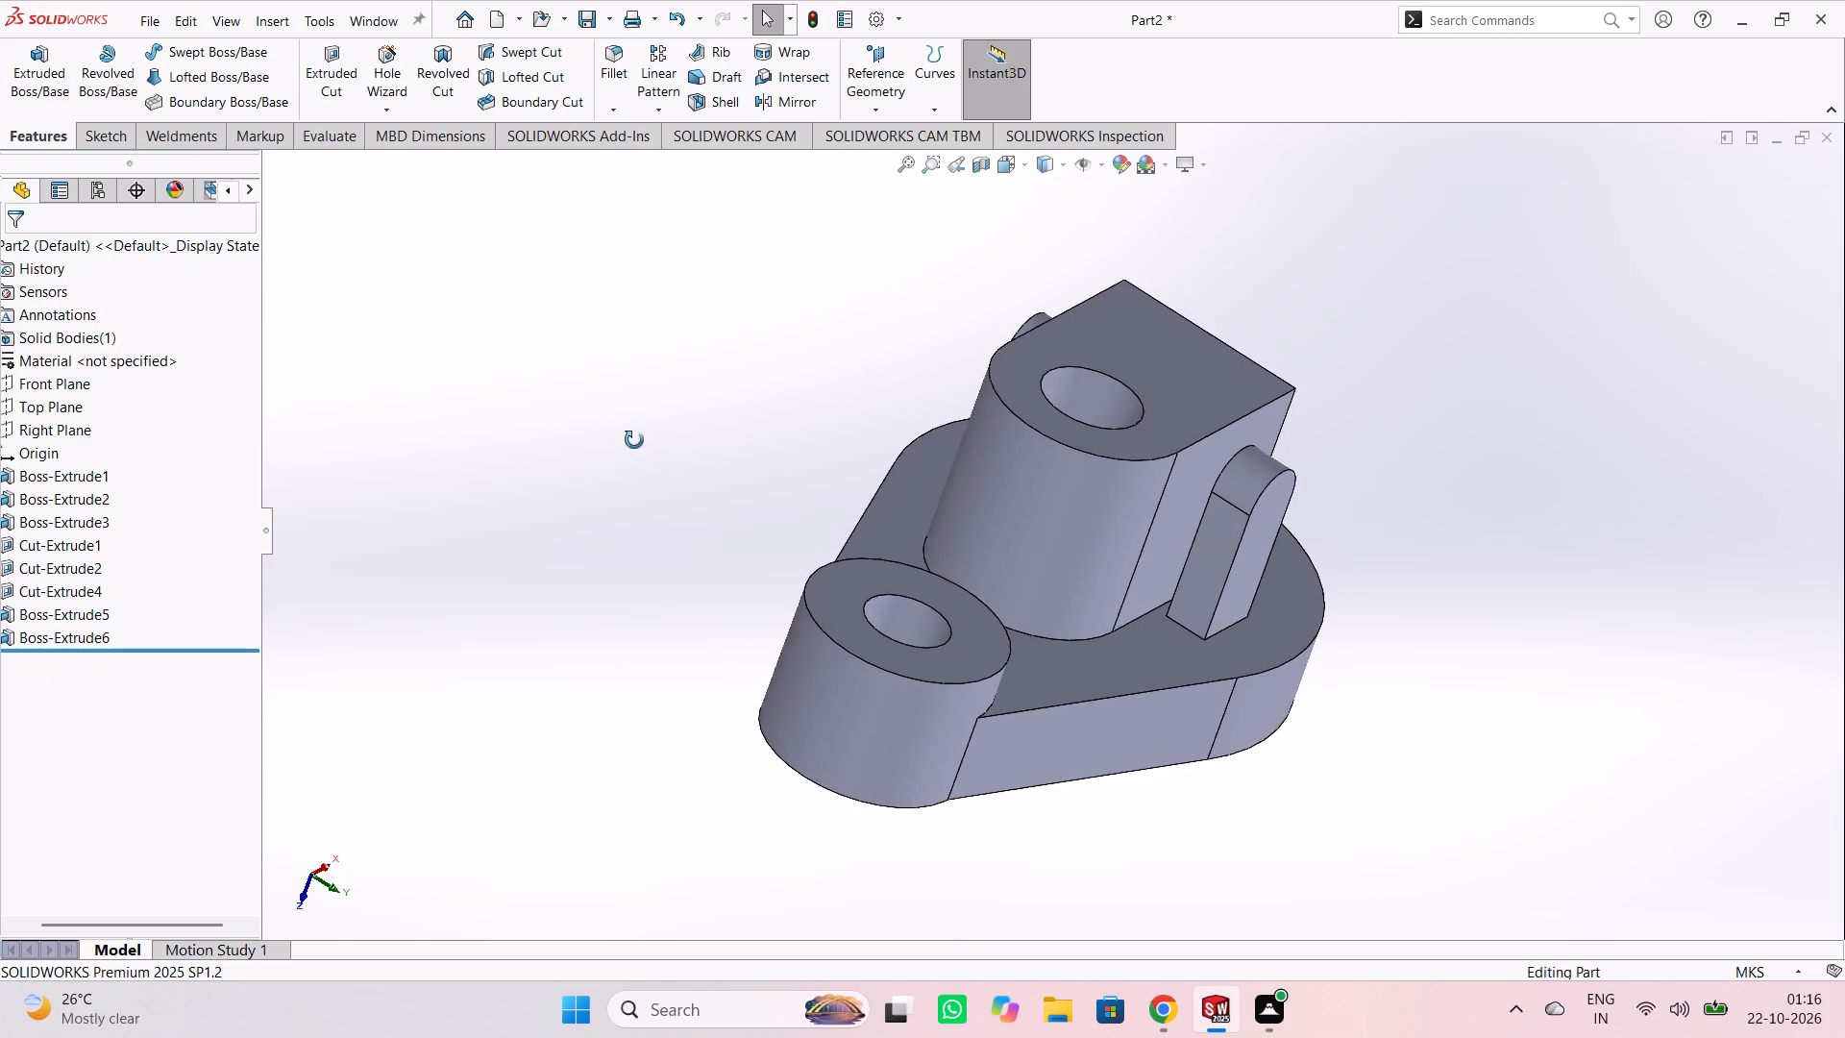
{"action": "middle_click_drag", "start_coordinate": [634, 440], "coordinate": [563, 370]}
{"action": "left_click", "coordinate": [1224, 545]}
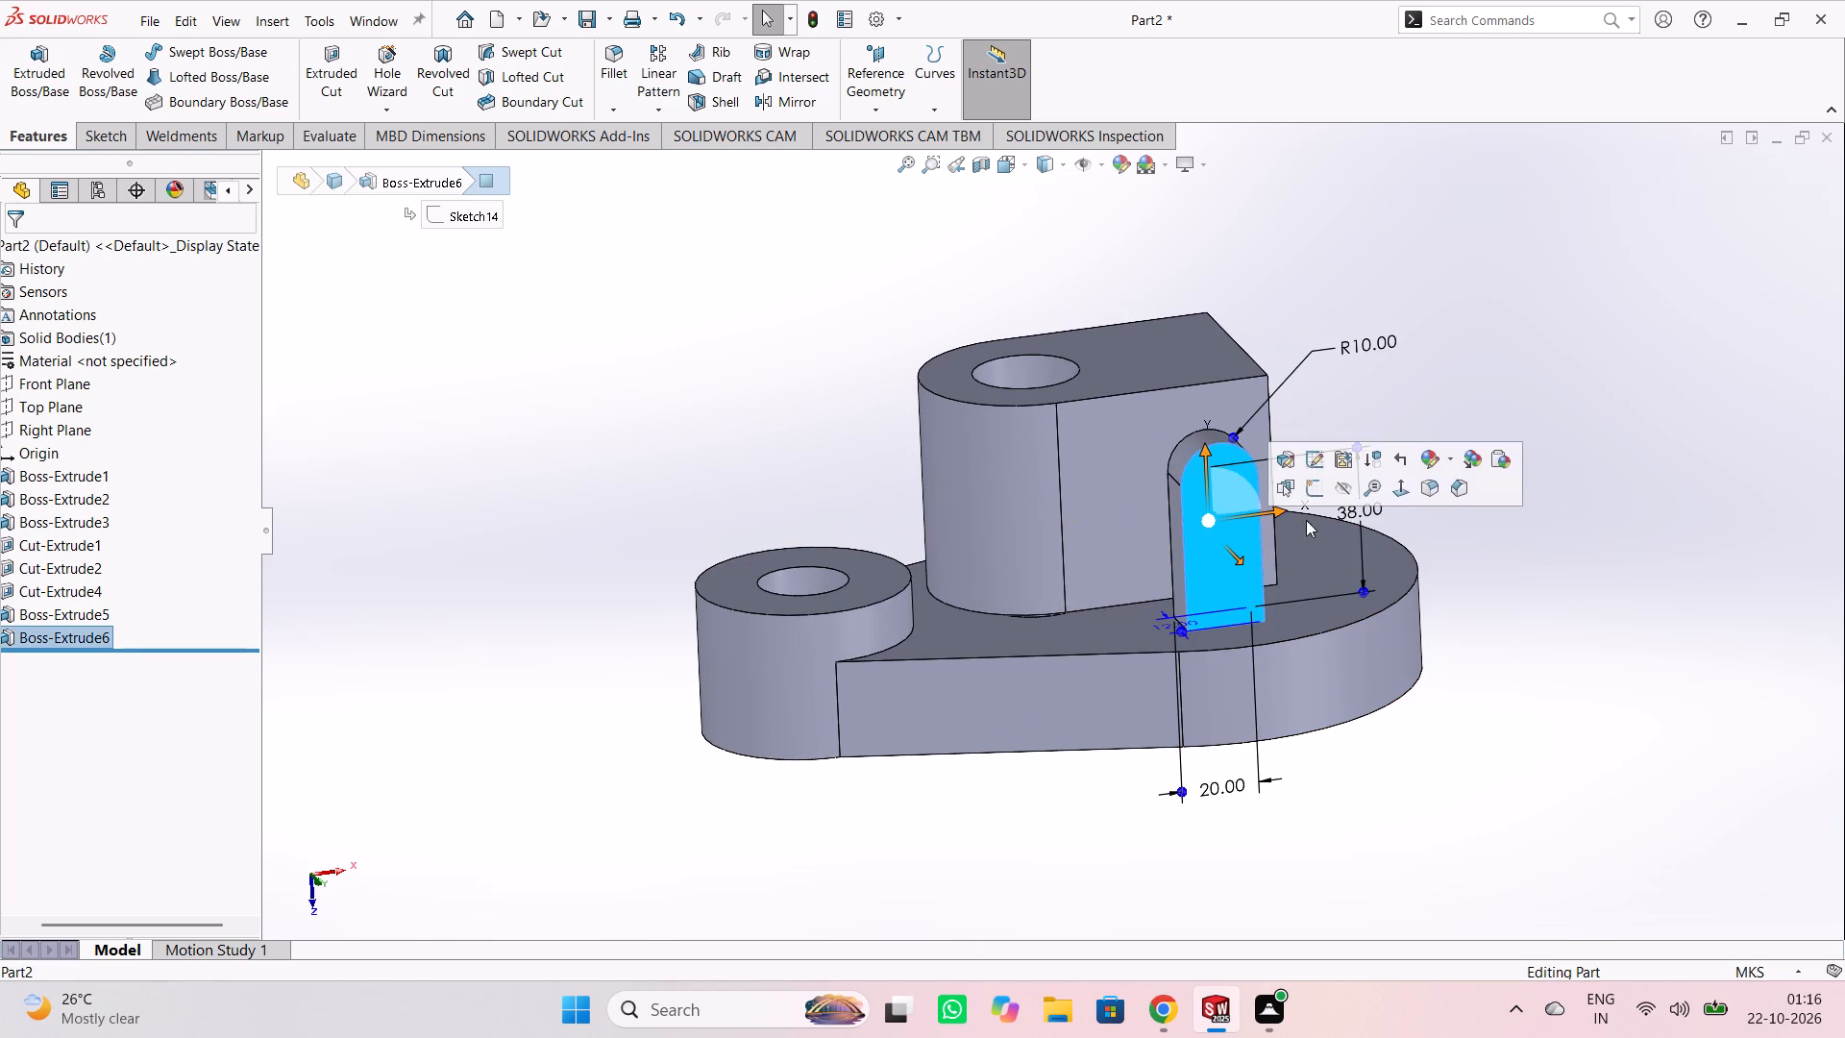
{"action": "left_click", "coordinate": [1319, 492]}
{"action": "left_click", "coordinate": [1582, 431]}
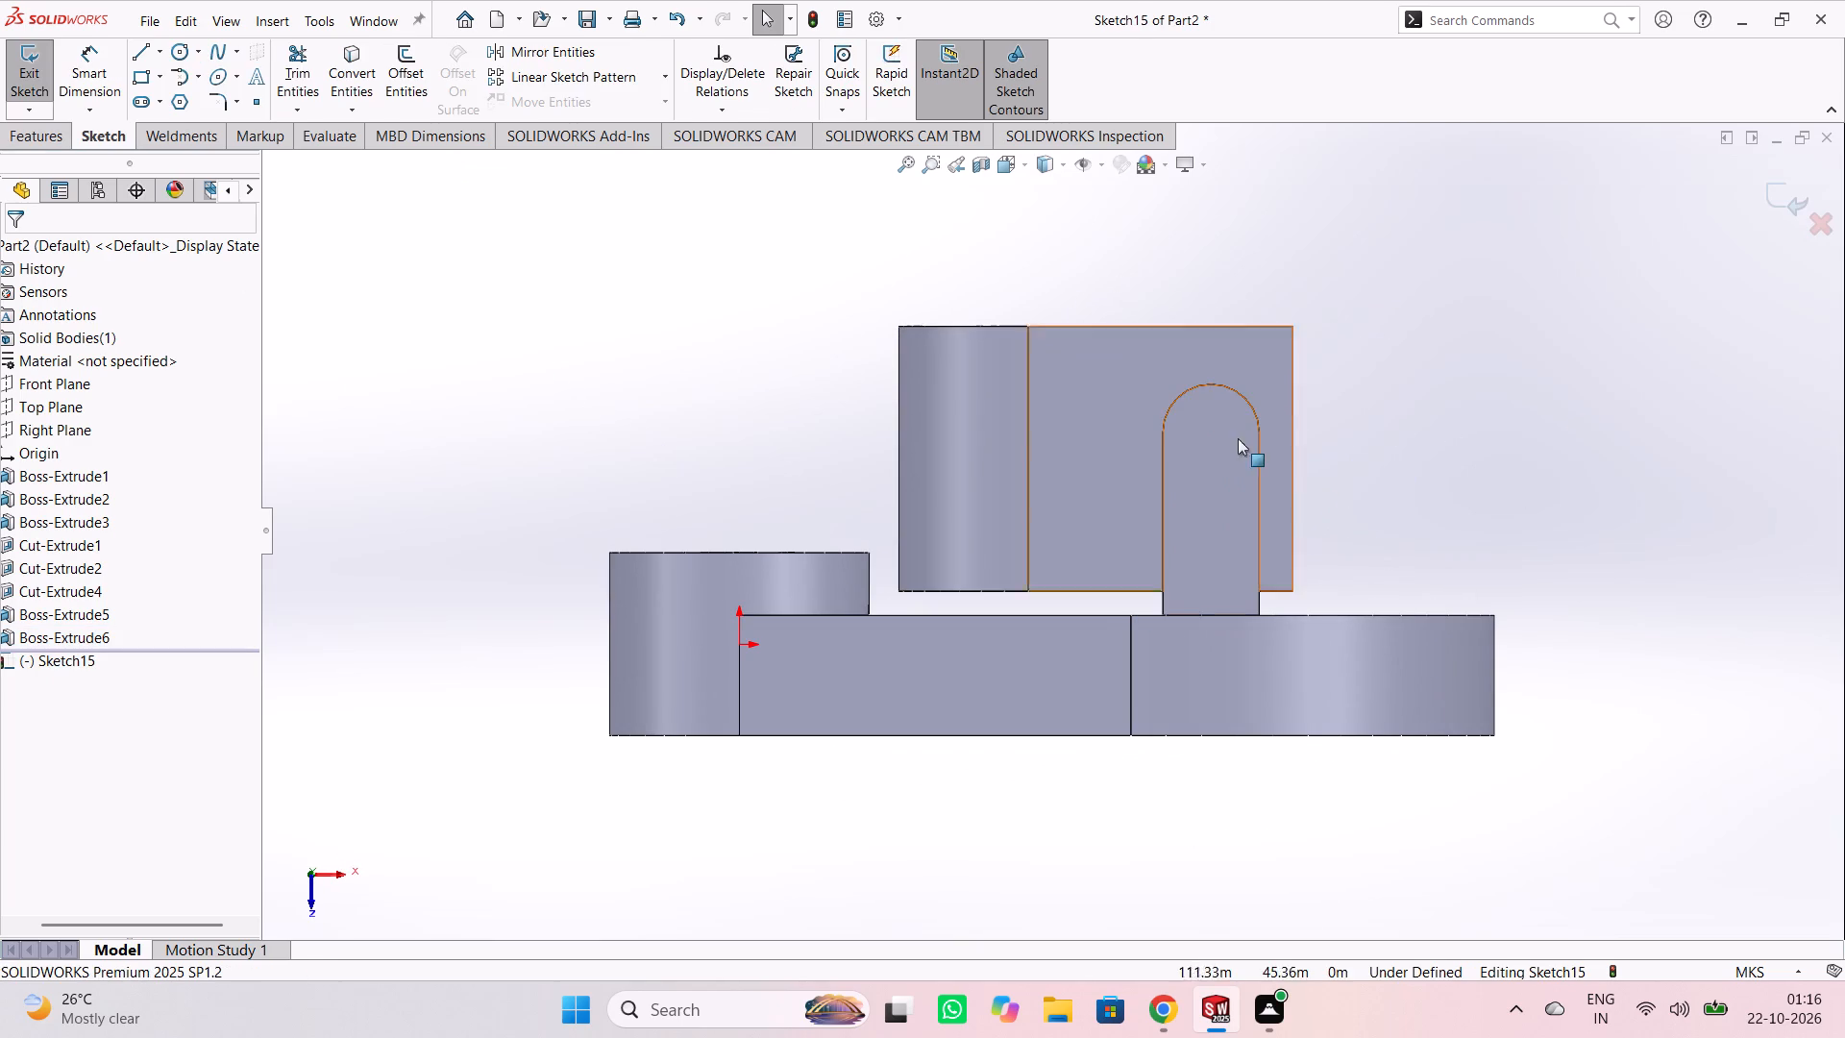
{"action": "left_click", "coordinate": [189, 59]}
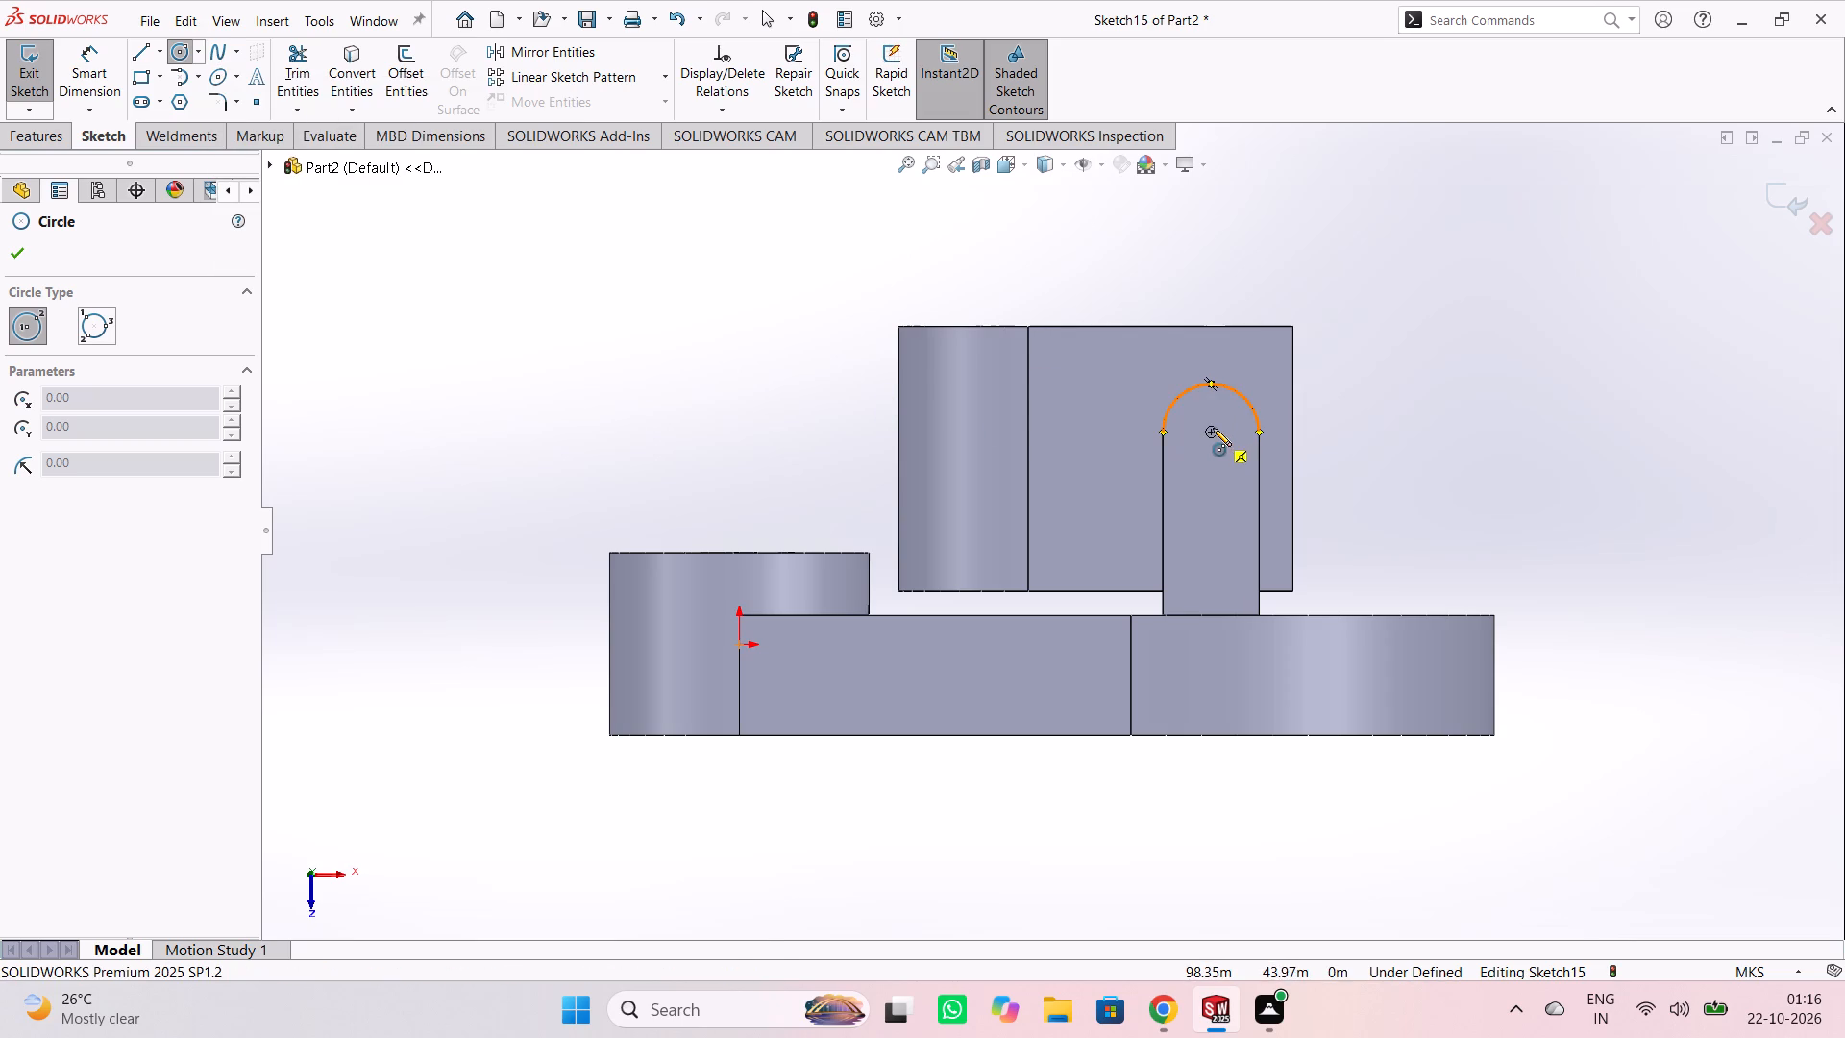
{"action": "left_click", "coordinate": [1211, 432]}
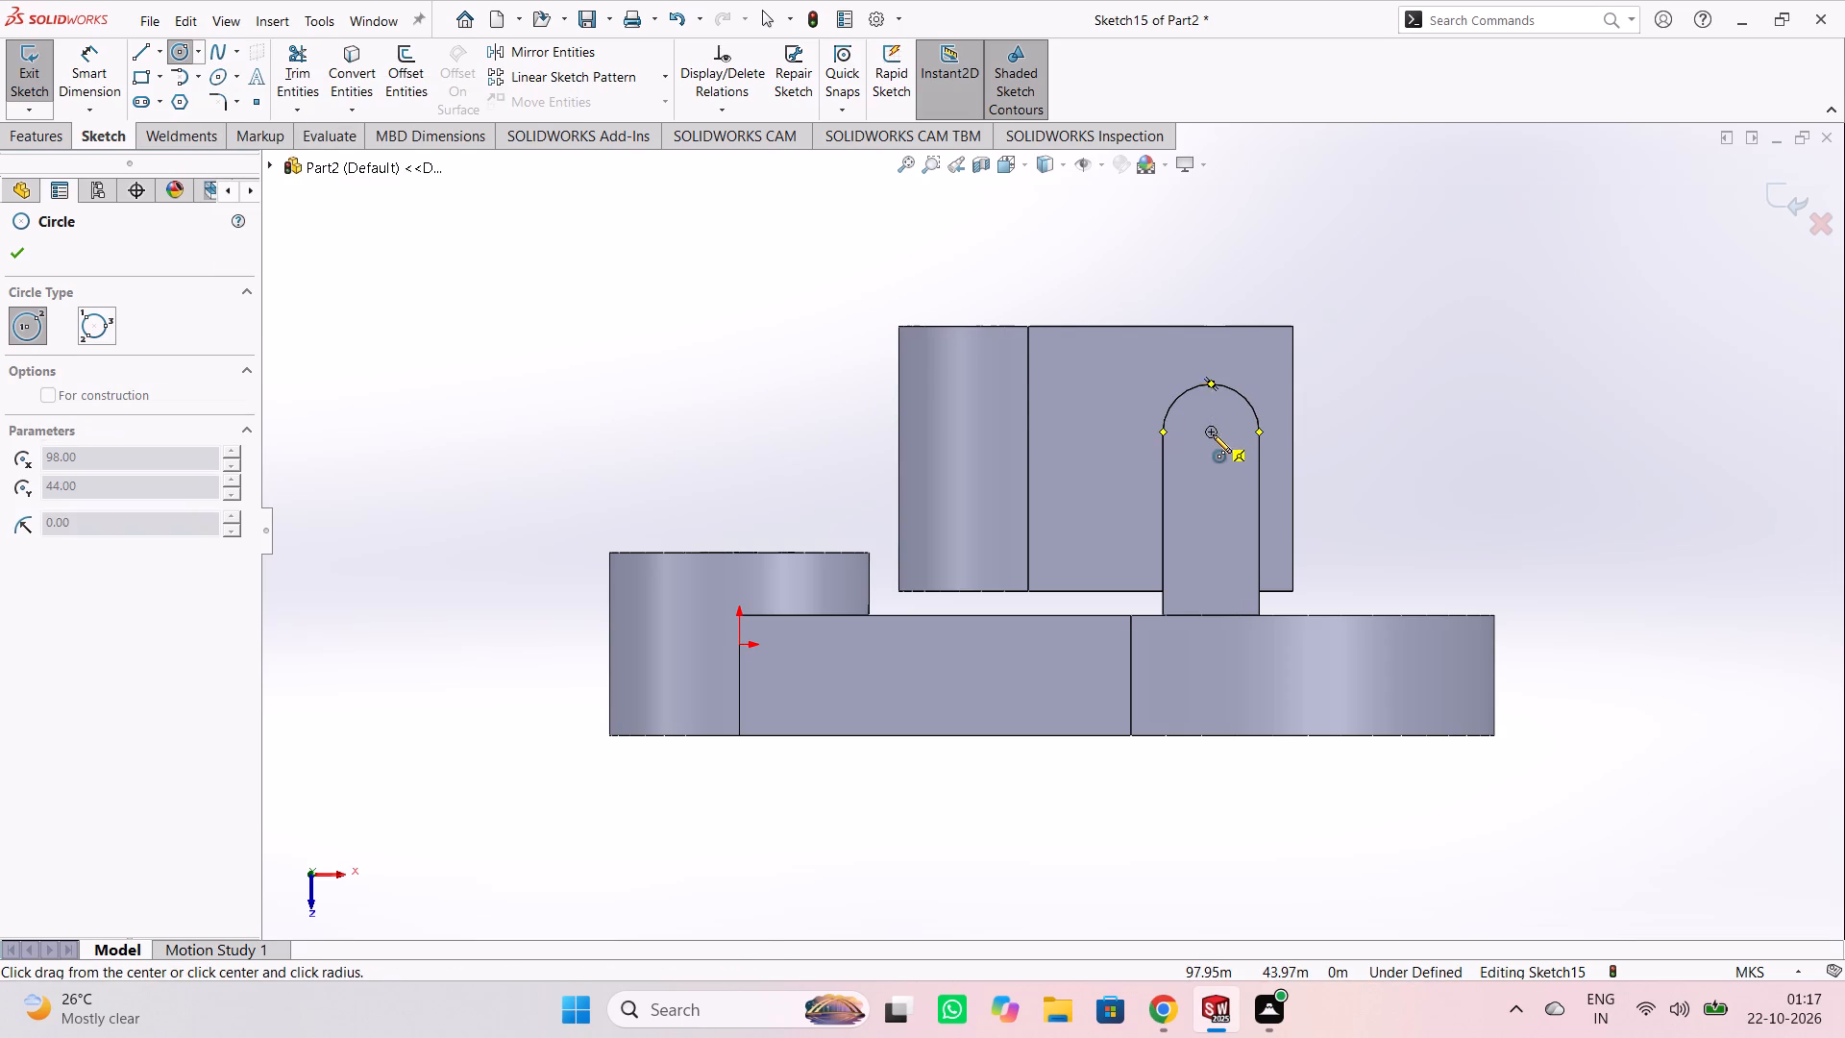
{"action": "left_click", "coordinate": [1218, 458]}
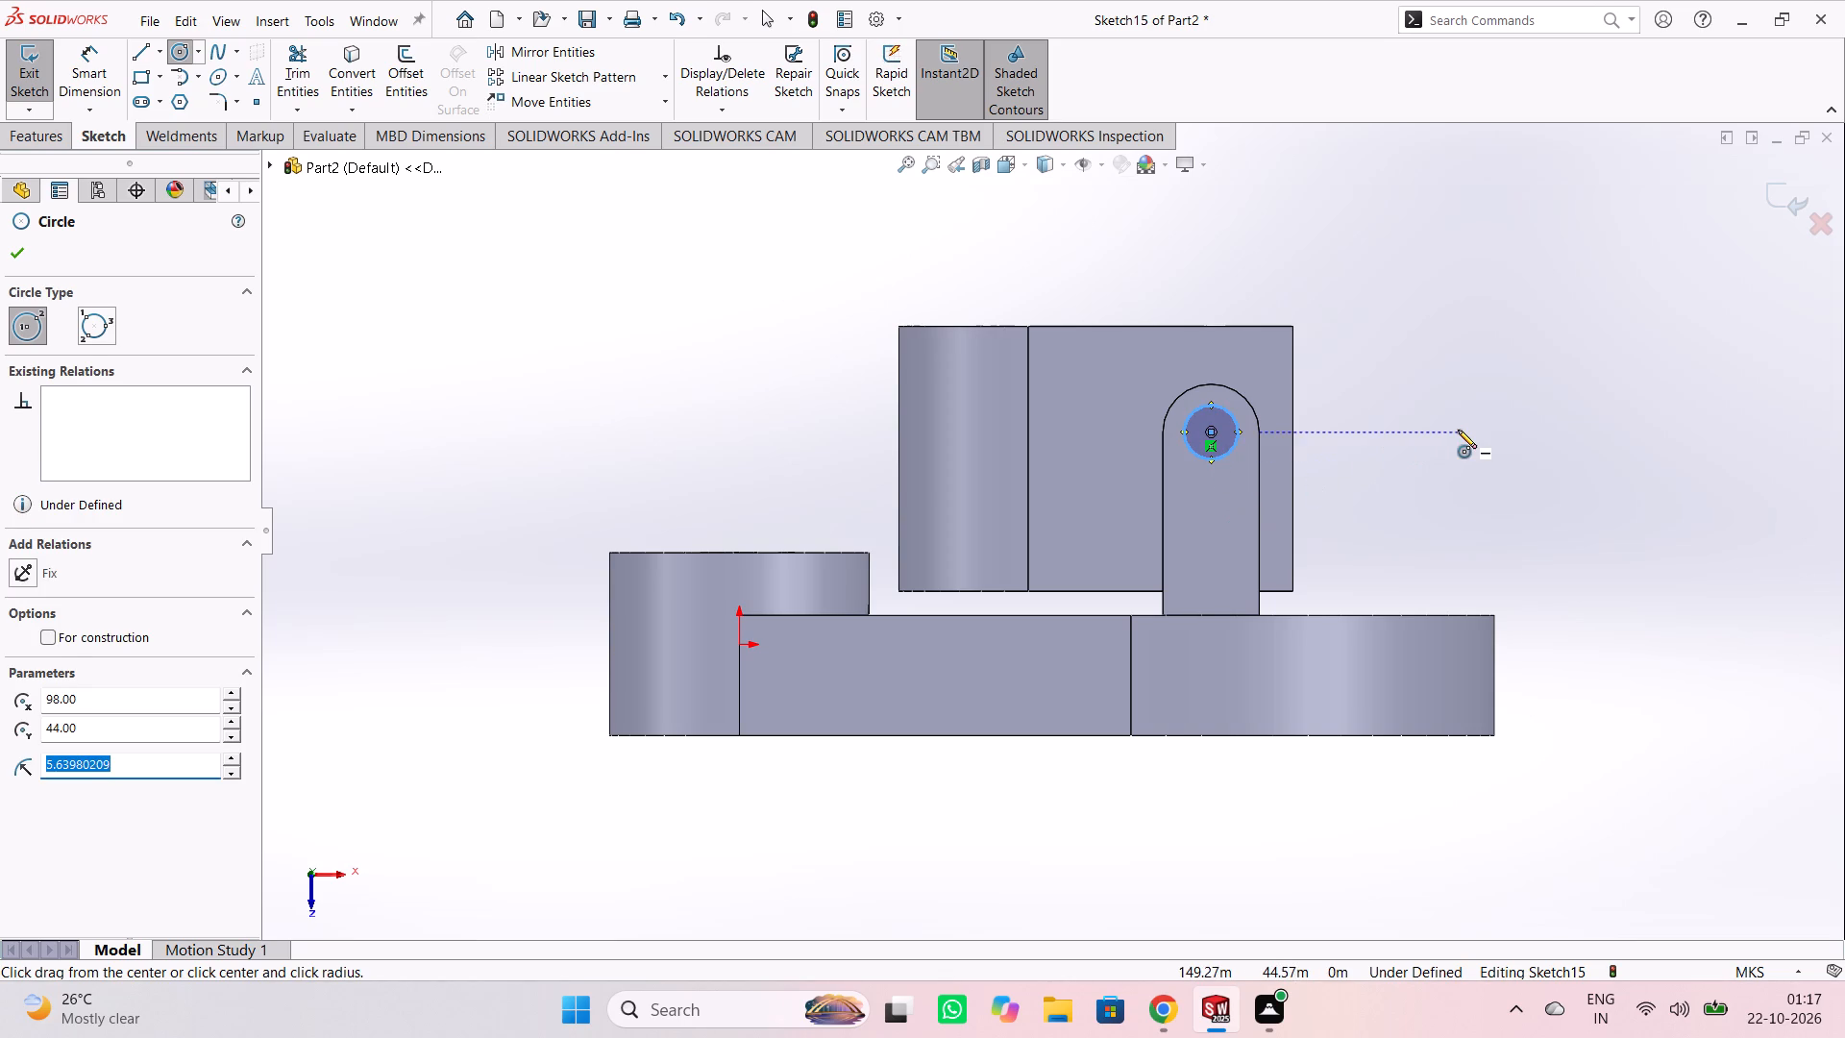
{"action": "key", "text": "Escape"}
Dimension the circle's diameter as 12 m.
{"action": "right_click", "coordinate": [962, 236]}
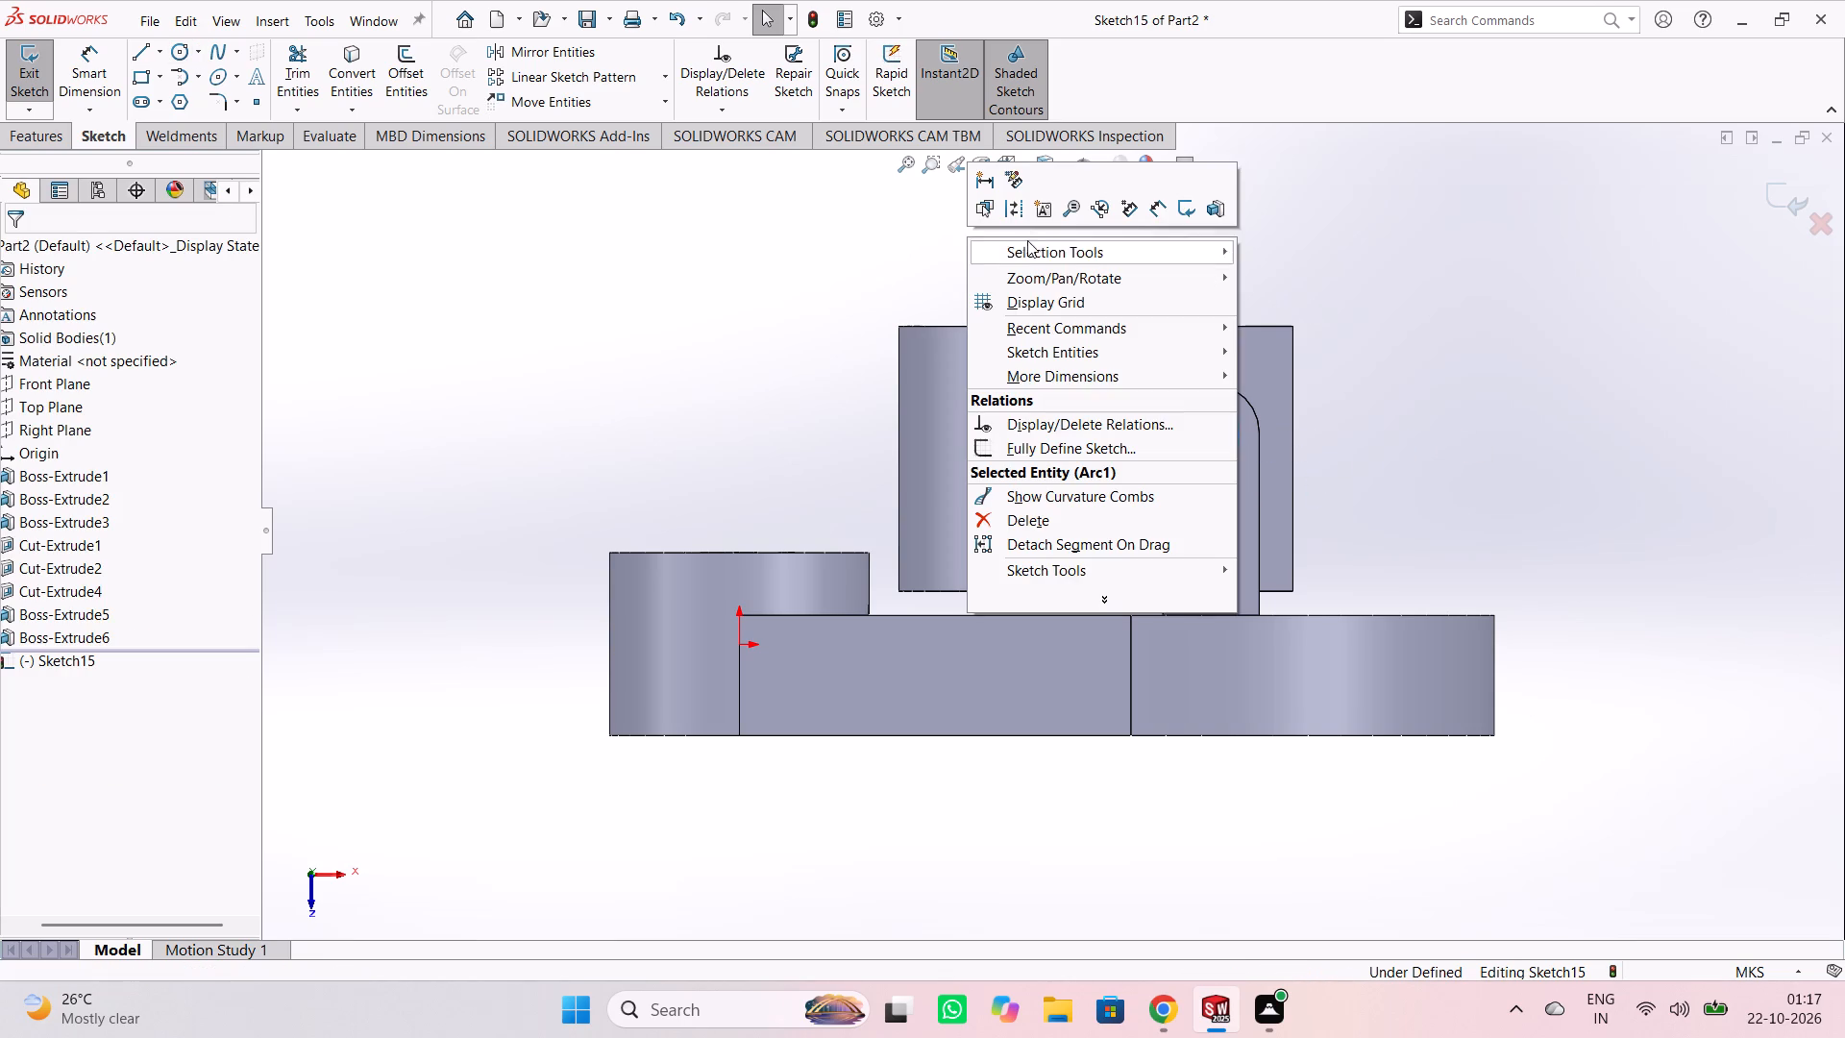
{"action": "left_click", "coordinate": [1148, 206]}
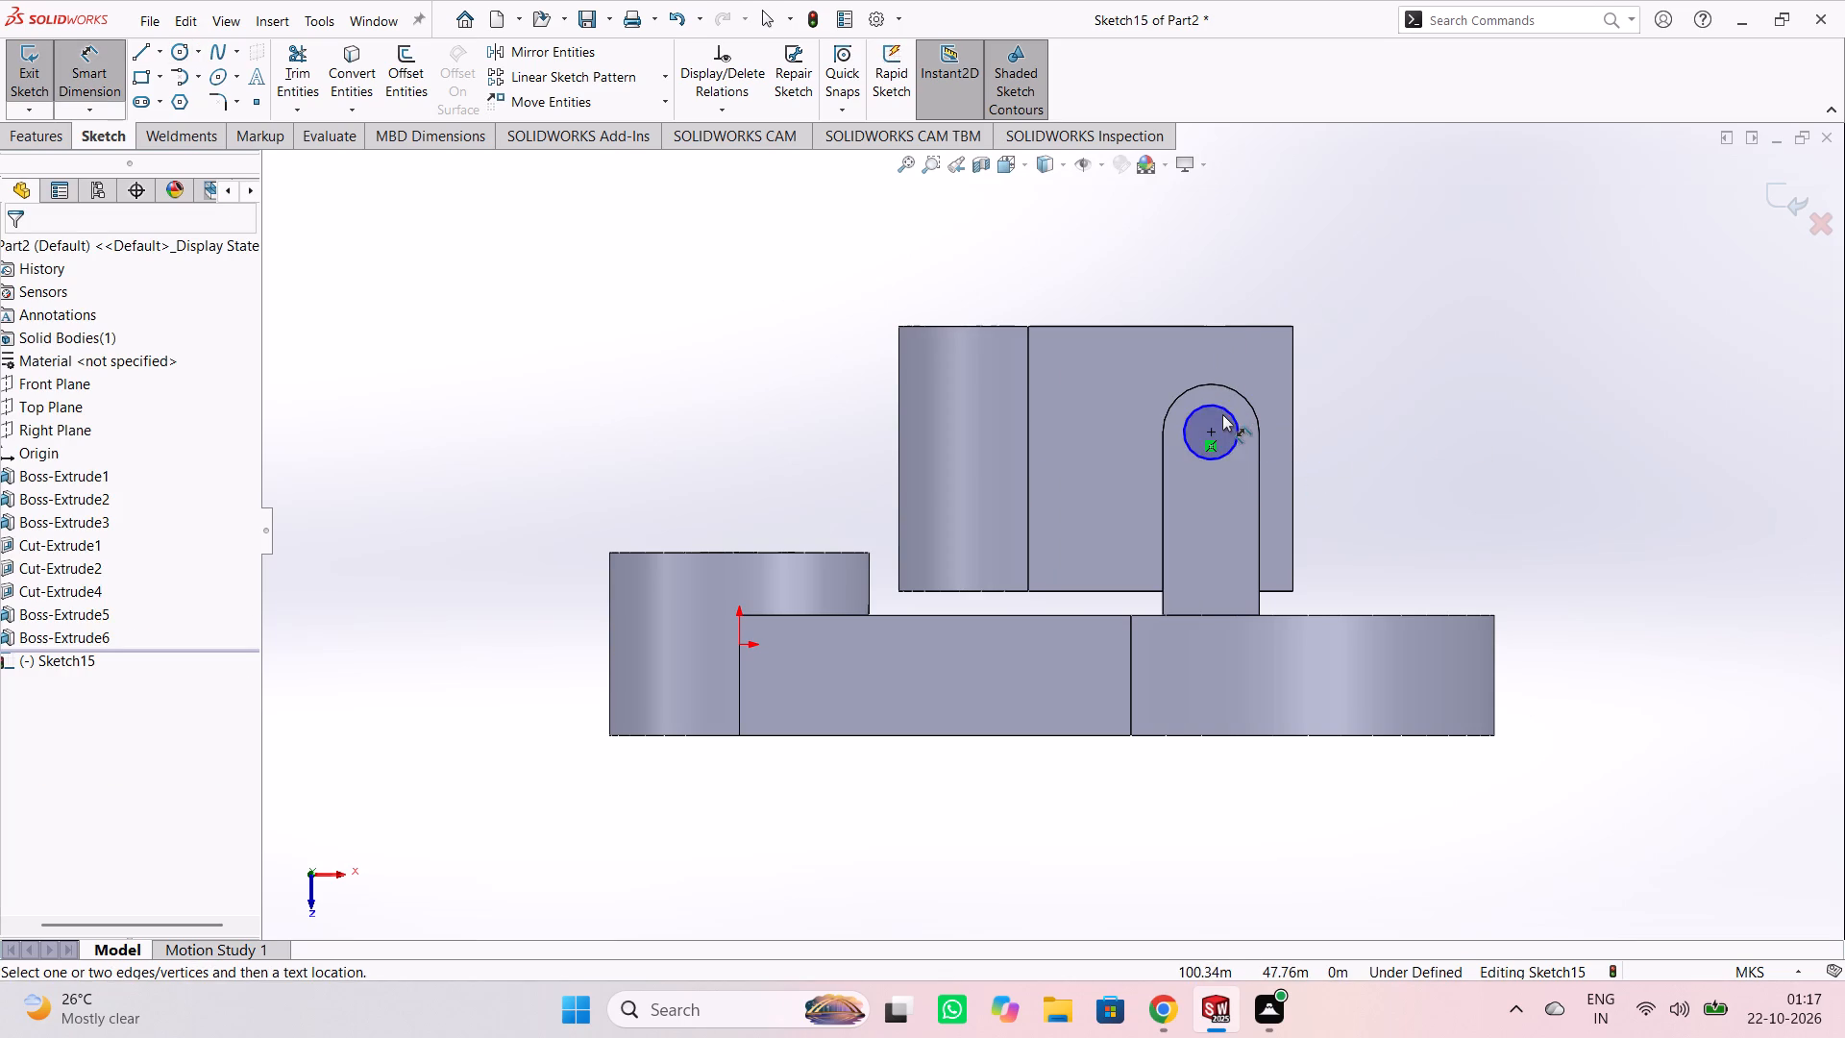
{"action": "left_click", "coordinate": [1222, 408]}
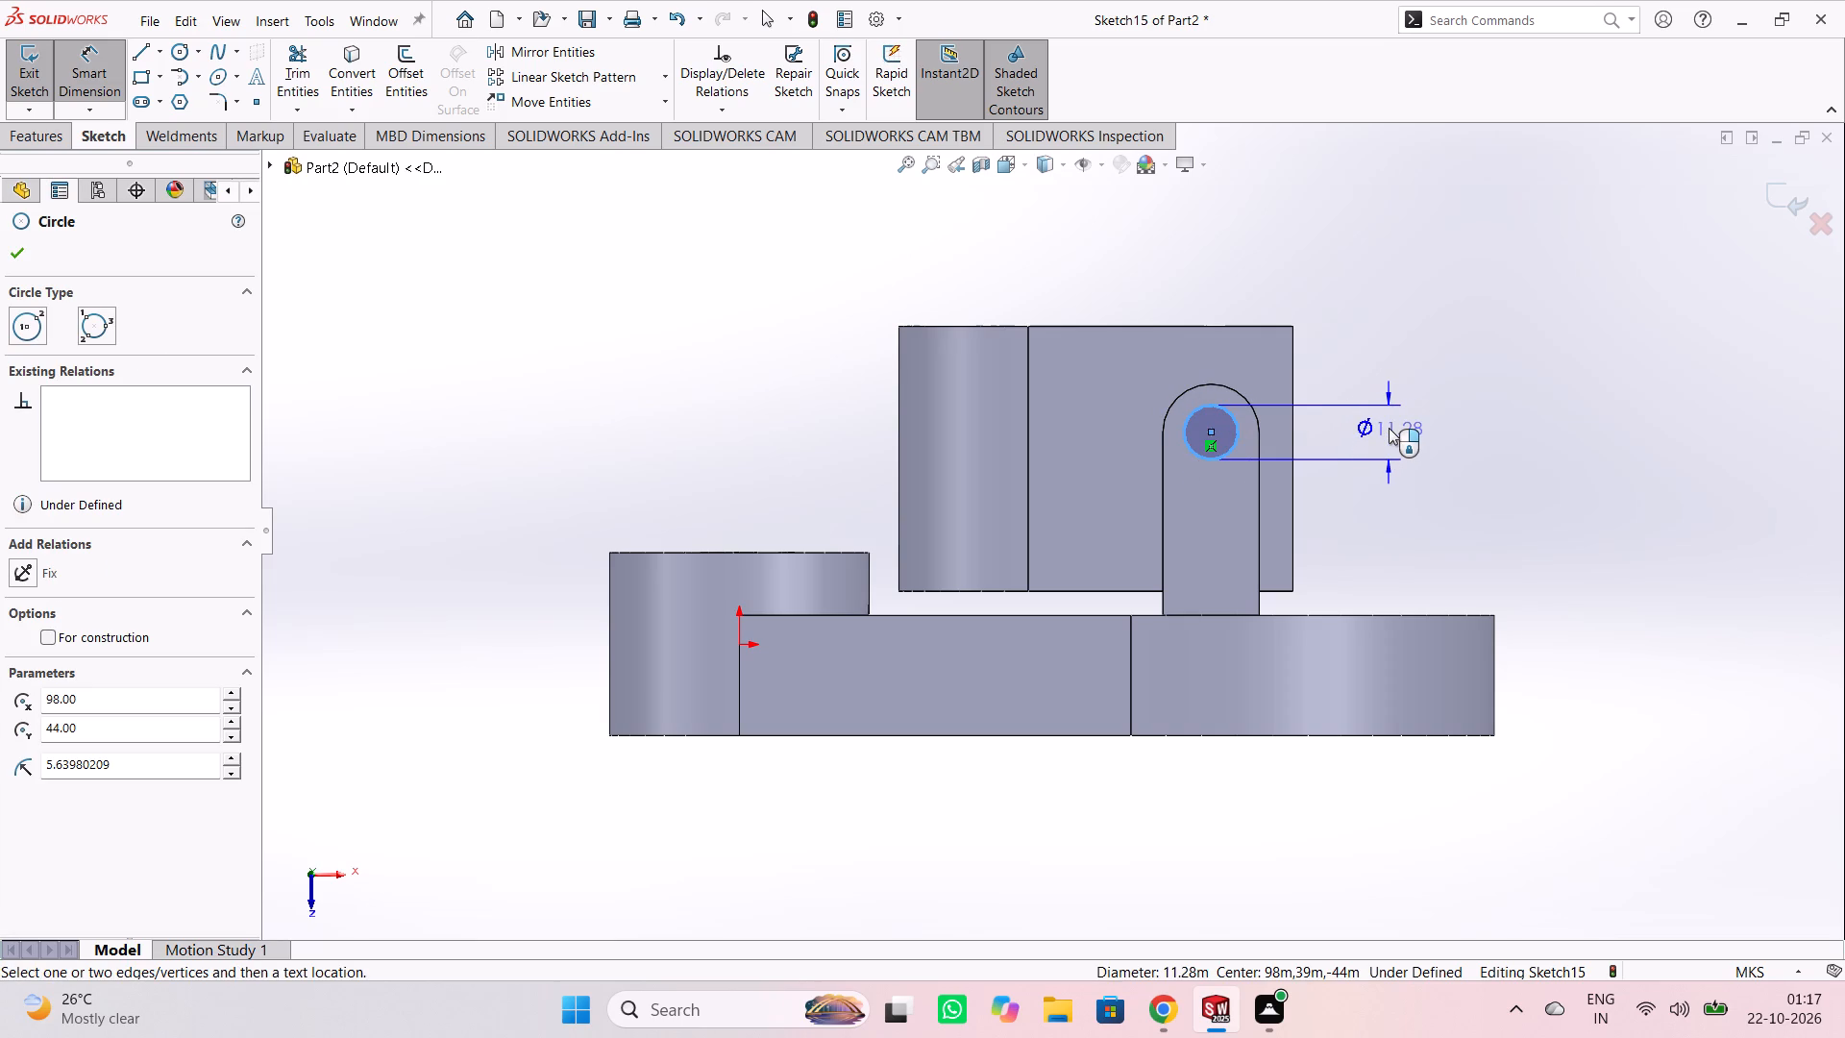
{"action": "left_click", "coordinate": [1389, 428]}
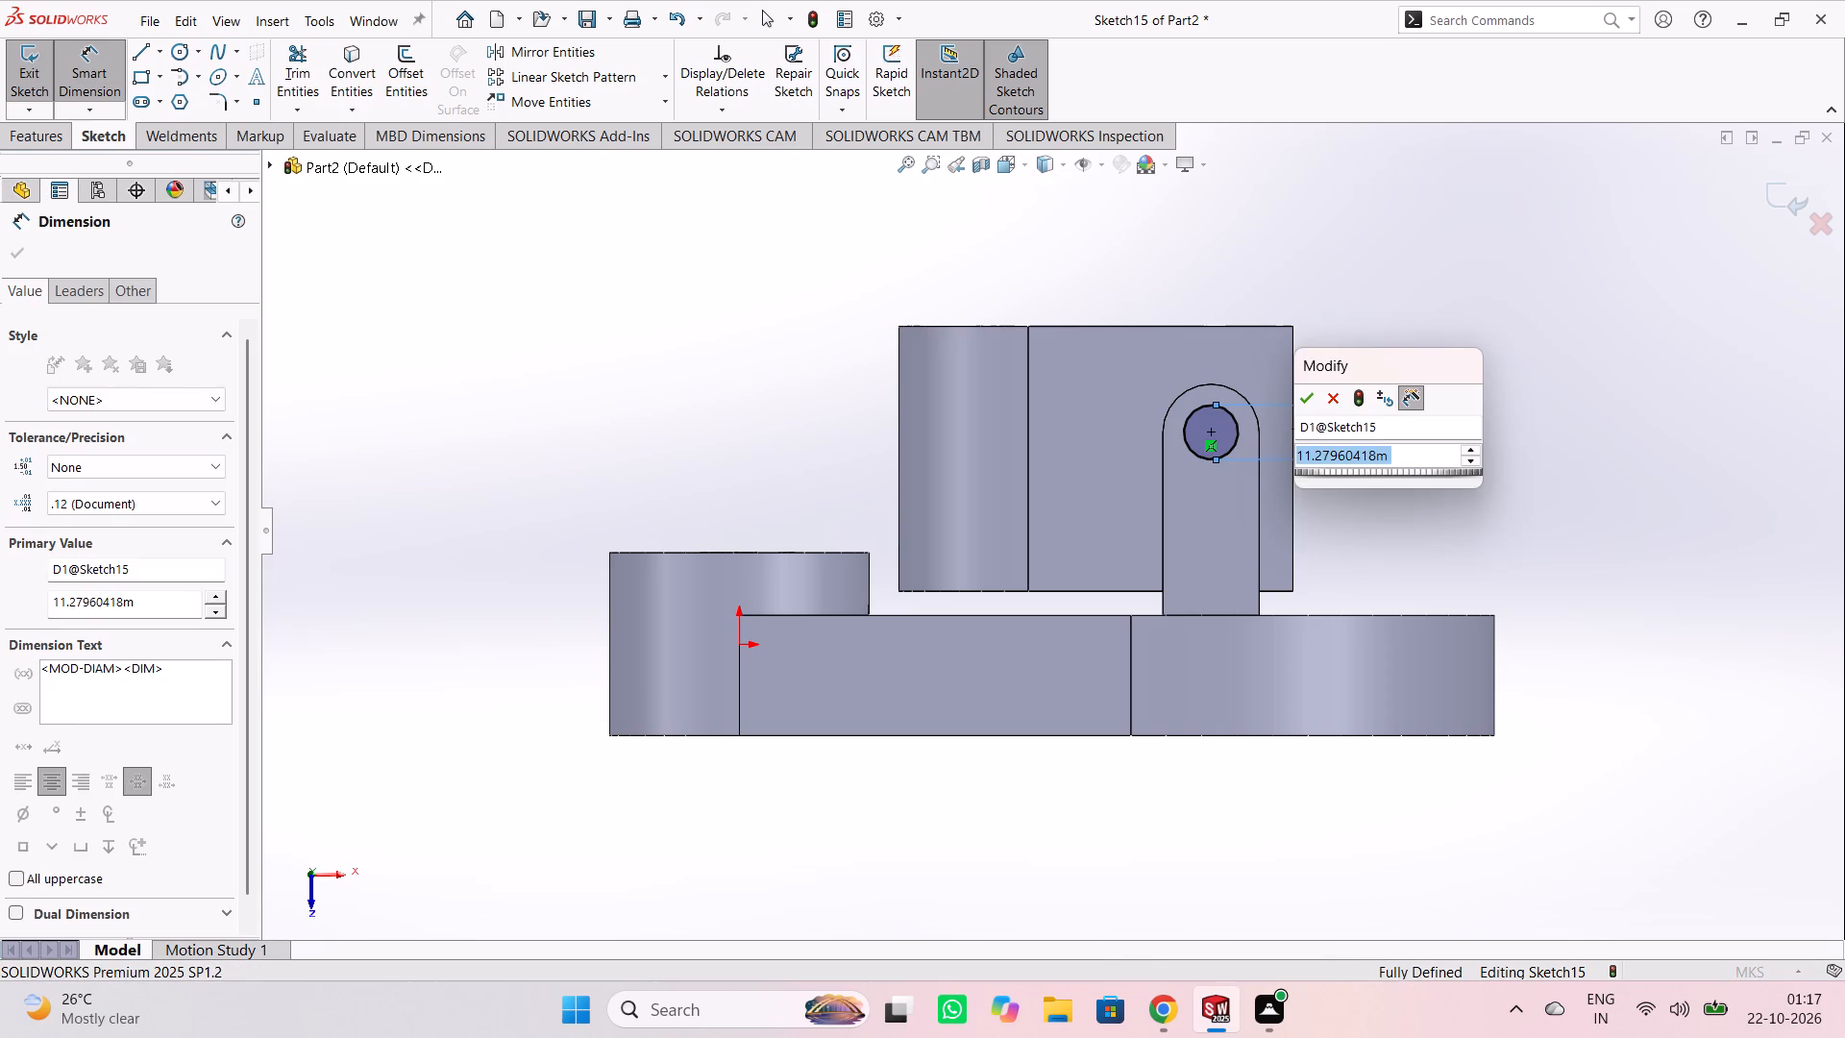
{"action": "type", "text": "12"}
{"action": "key", "text": "Return"}
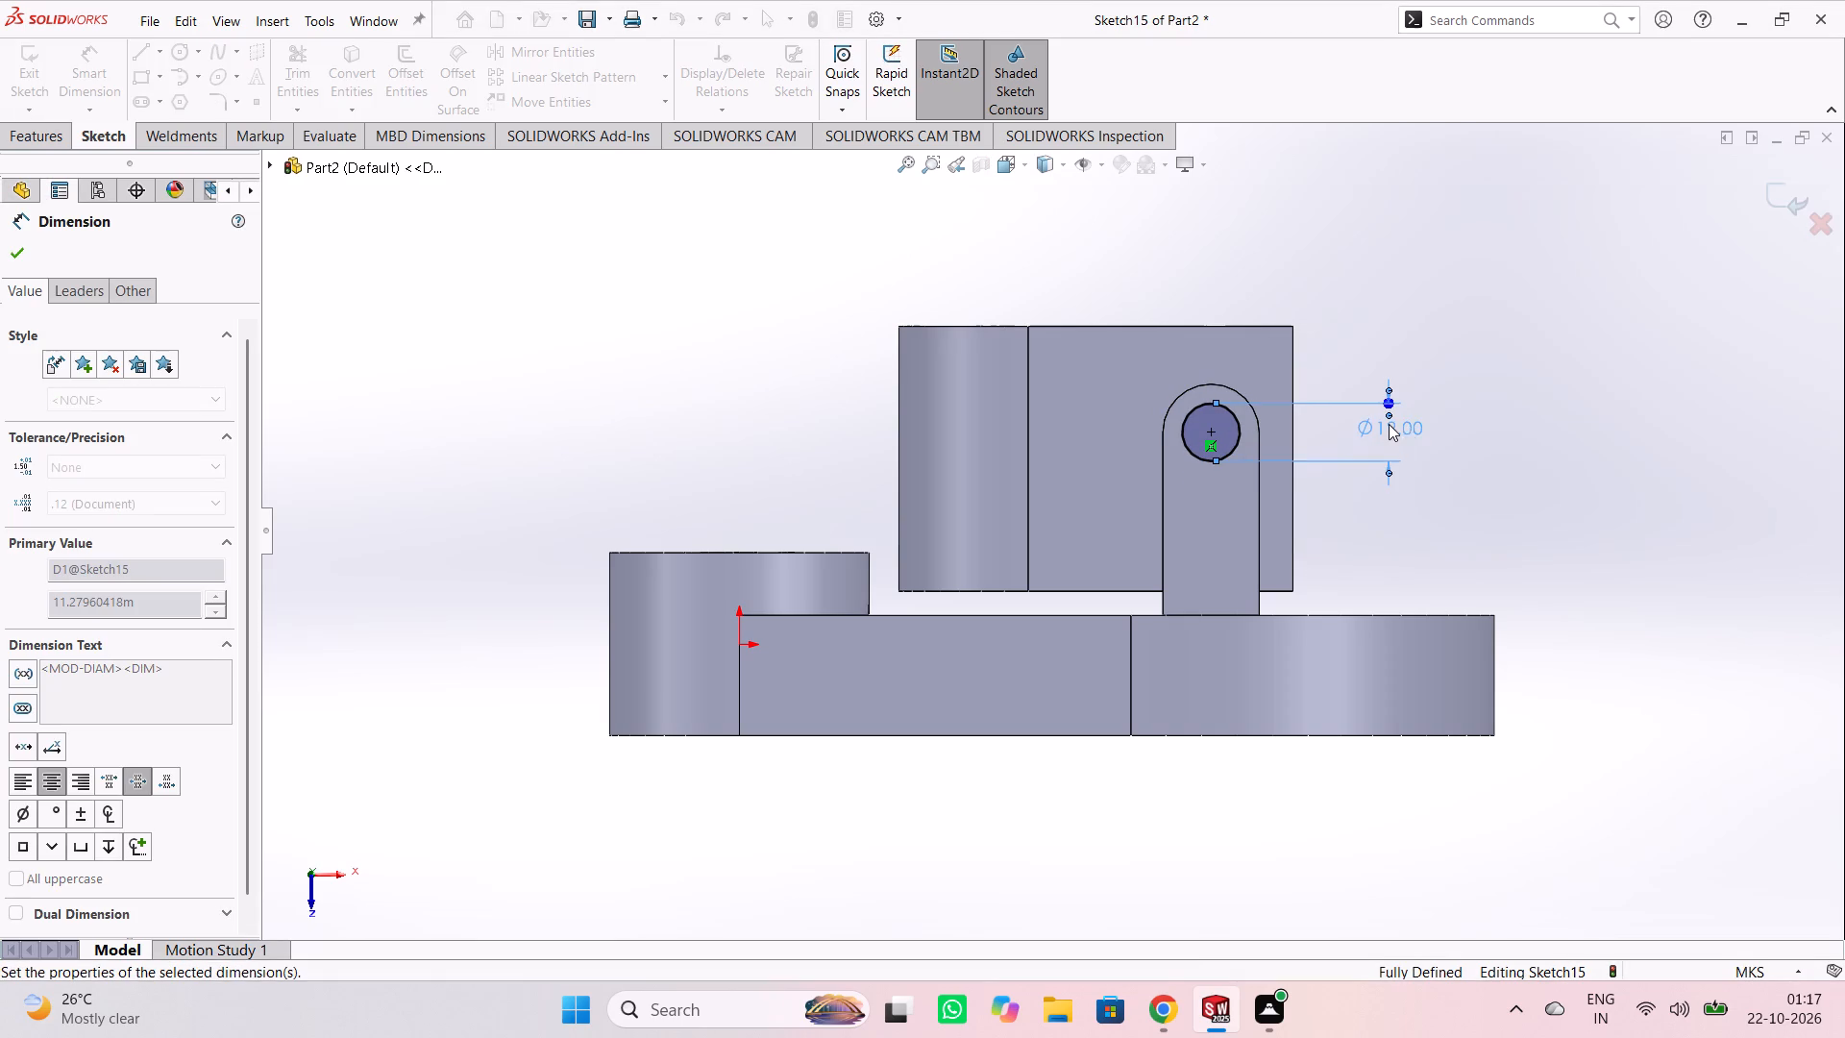
{"action": "left_click", "coordinate": [1582, 529]}
{"action": "middle_click", "coordinate": [1652, 461]}
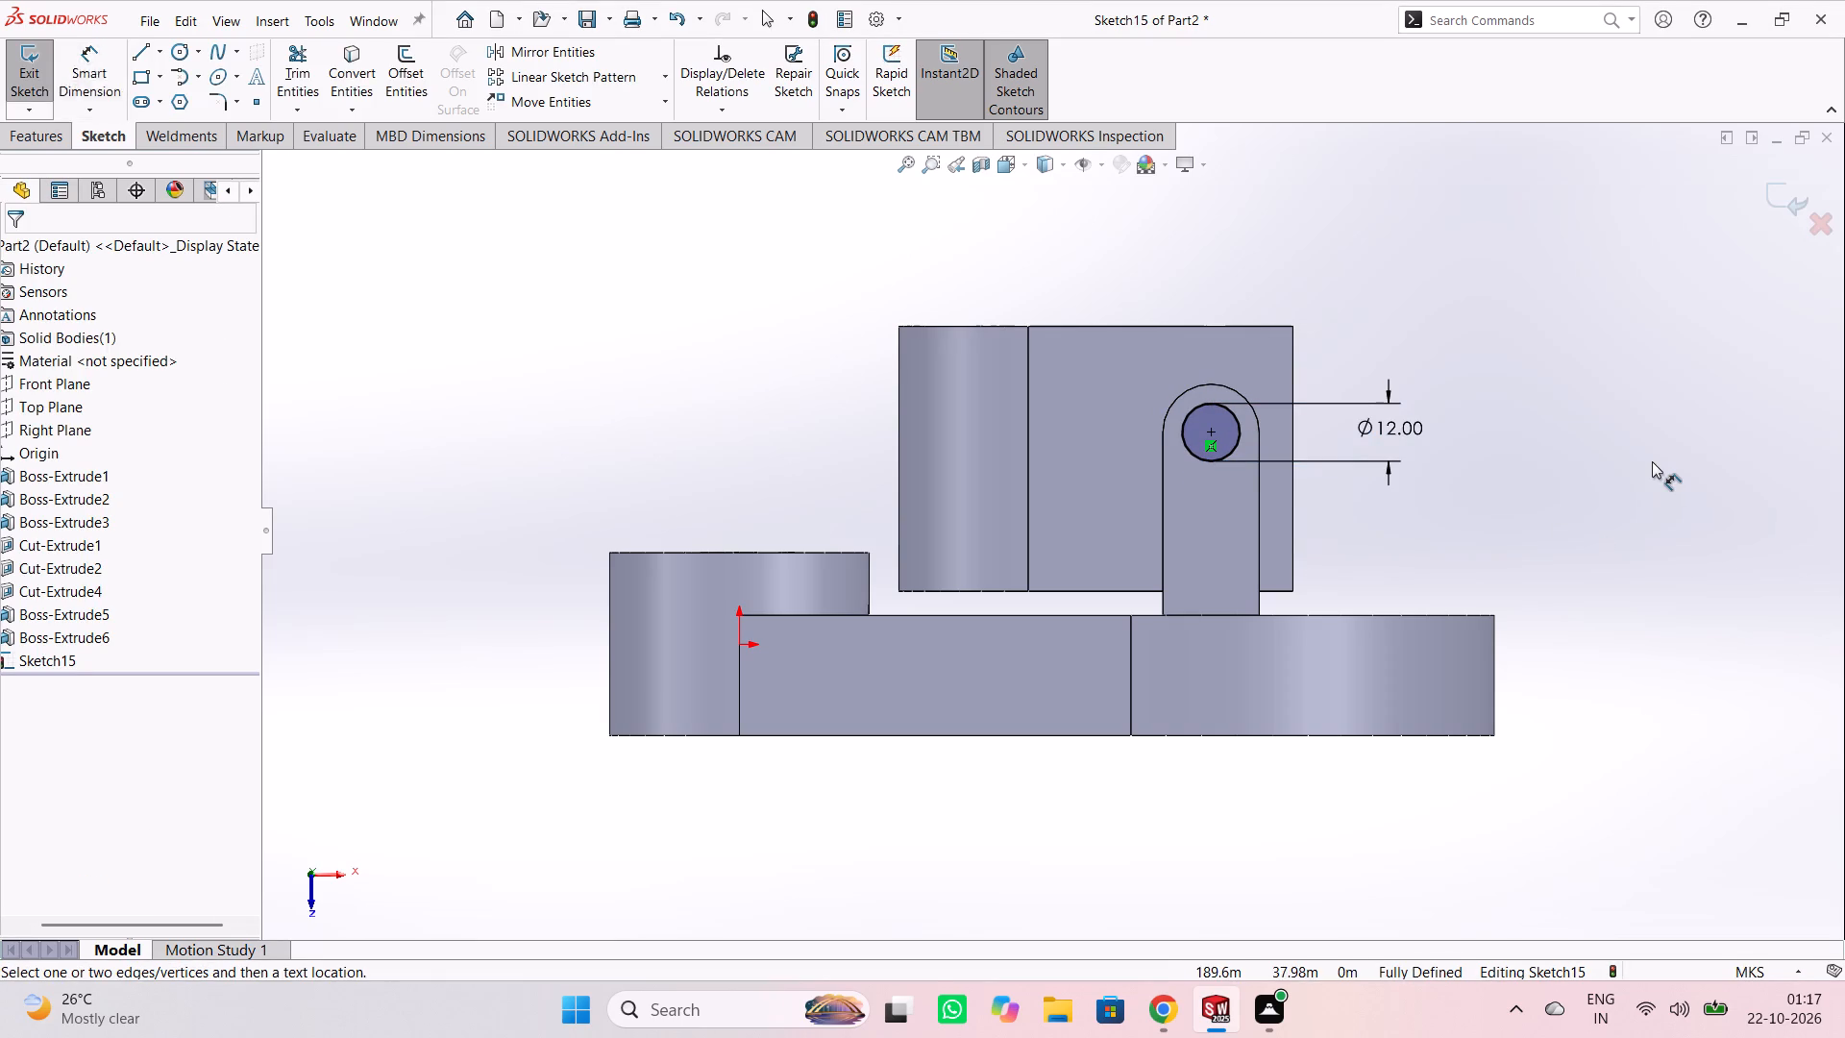
{"action": "key", "text": "Escape"}
Cut-extrude the 12 m circle Through All, across the D-shaped boss and both round-ended extrusions.
{"action": "middle_click_drag", "start_coordinate": [1662, 444], "coordinate": [1581, 552]}
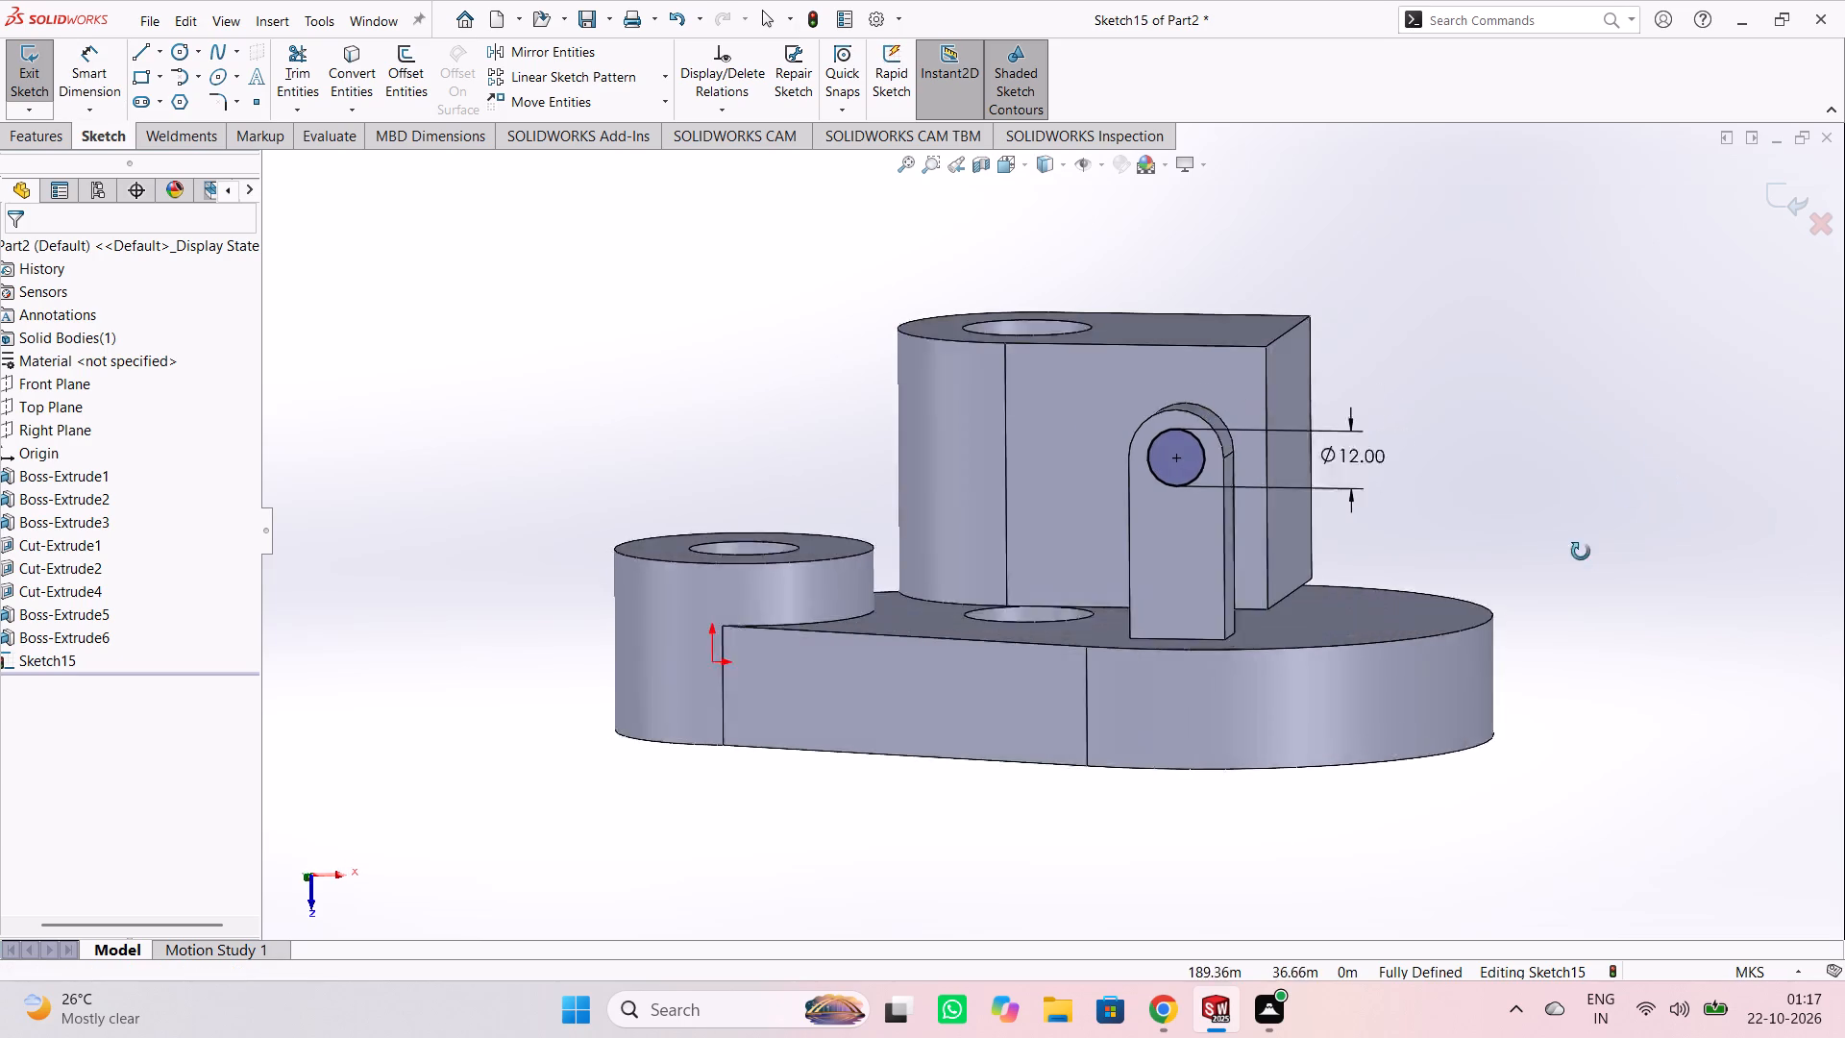
{"action": "middle_click_drag", "start_coordinate": [1581, 552], "coordinate": [1545, 577]}
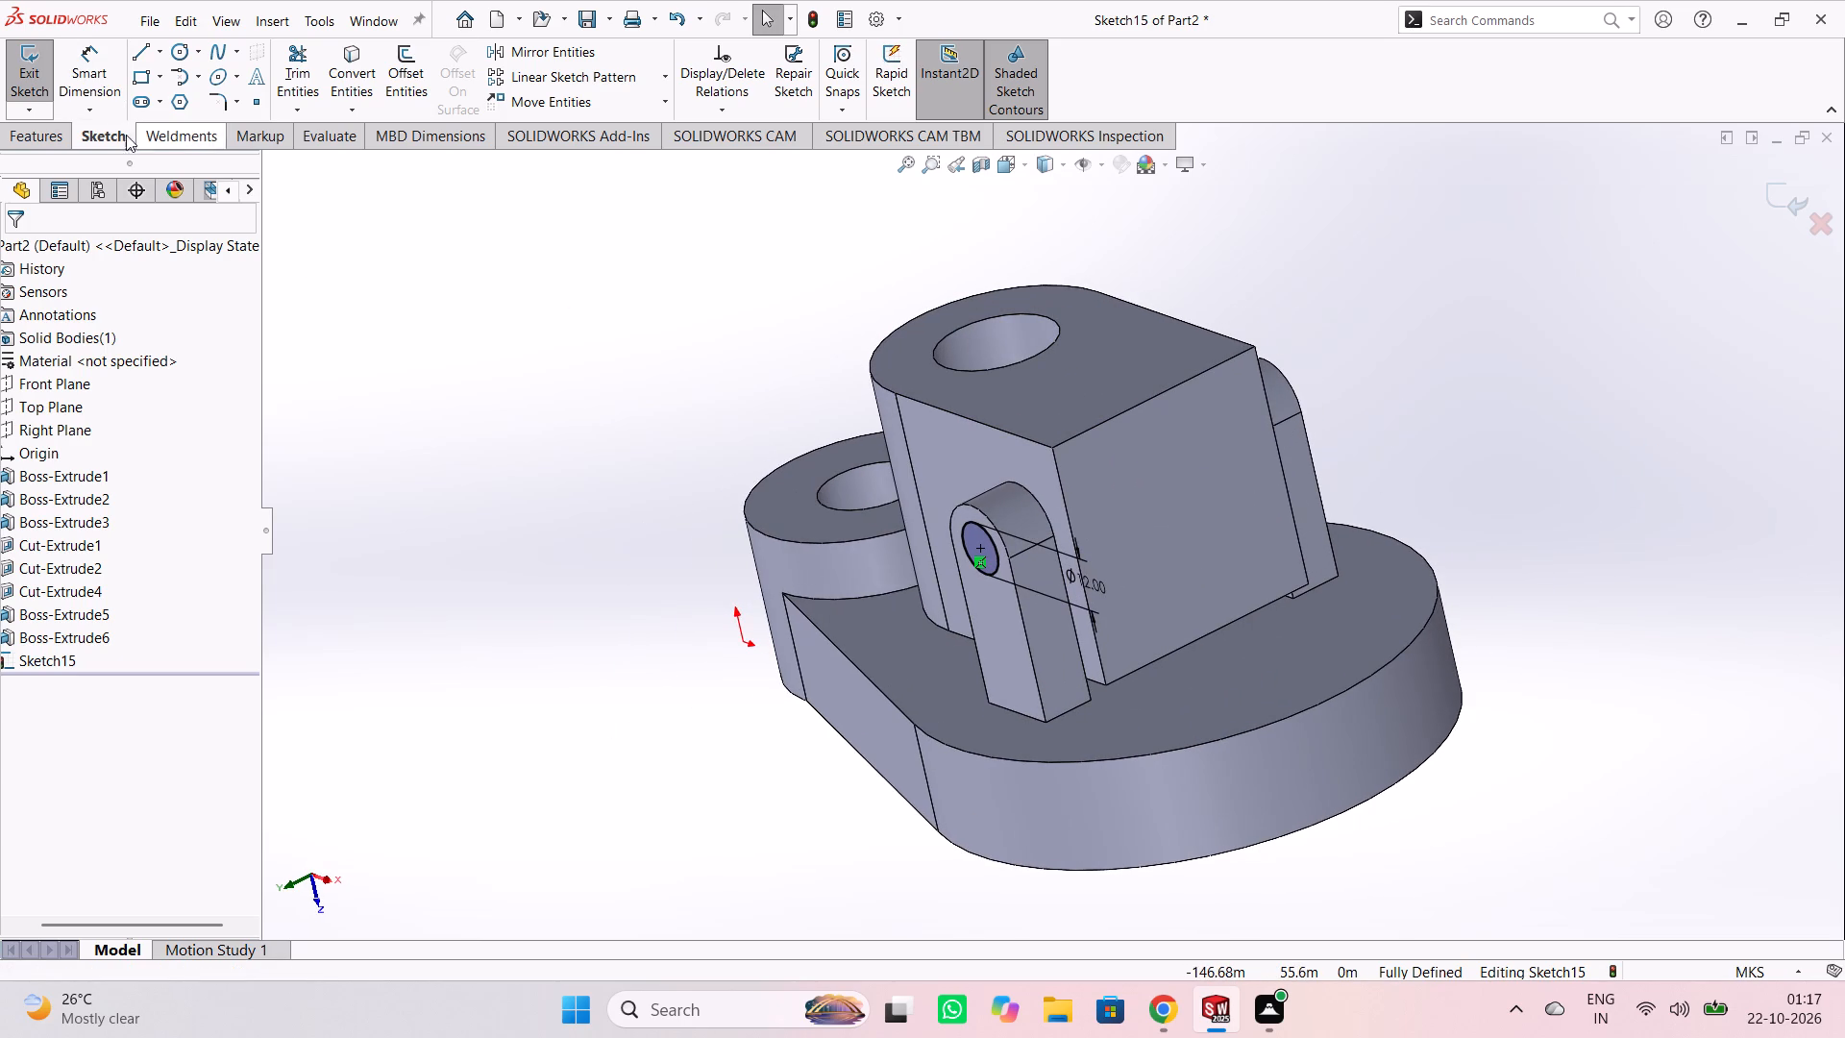
{"action": "left_click", "coordinate": [37, 74]}
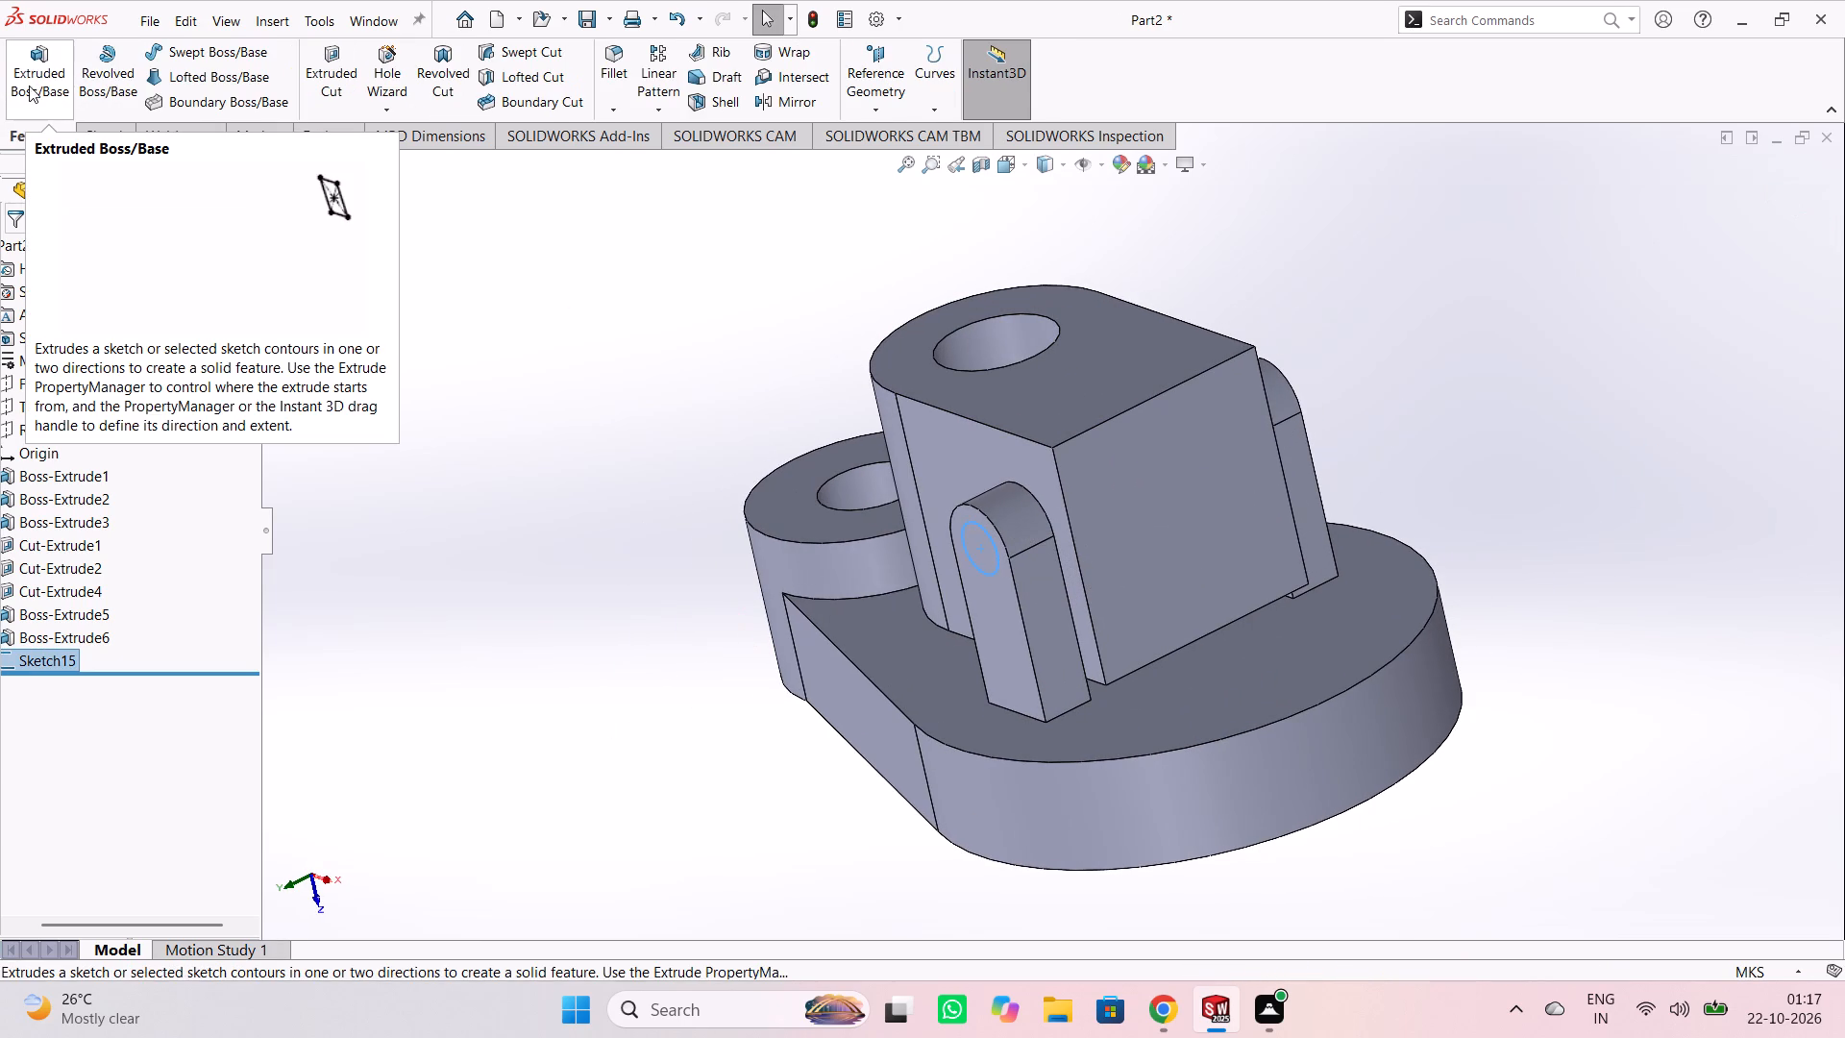
{"action": "left_click", "coordinate": [329, 77]}
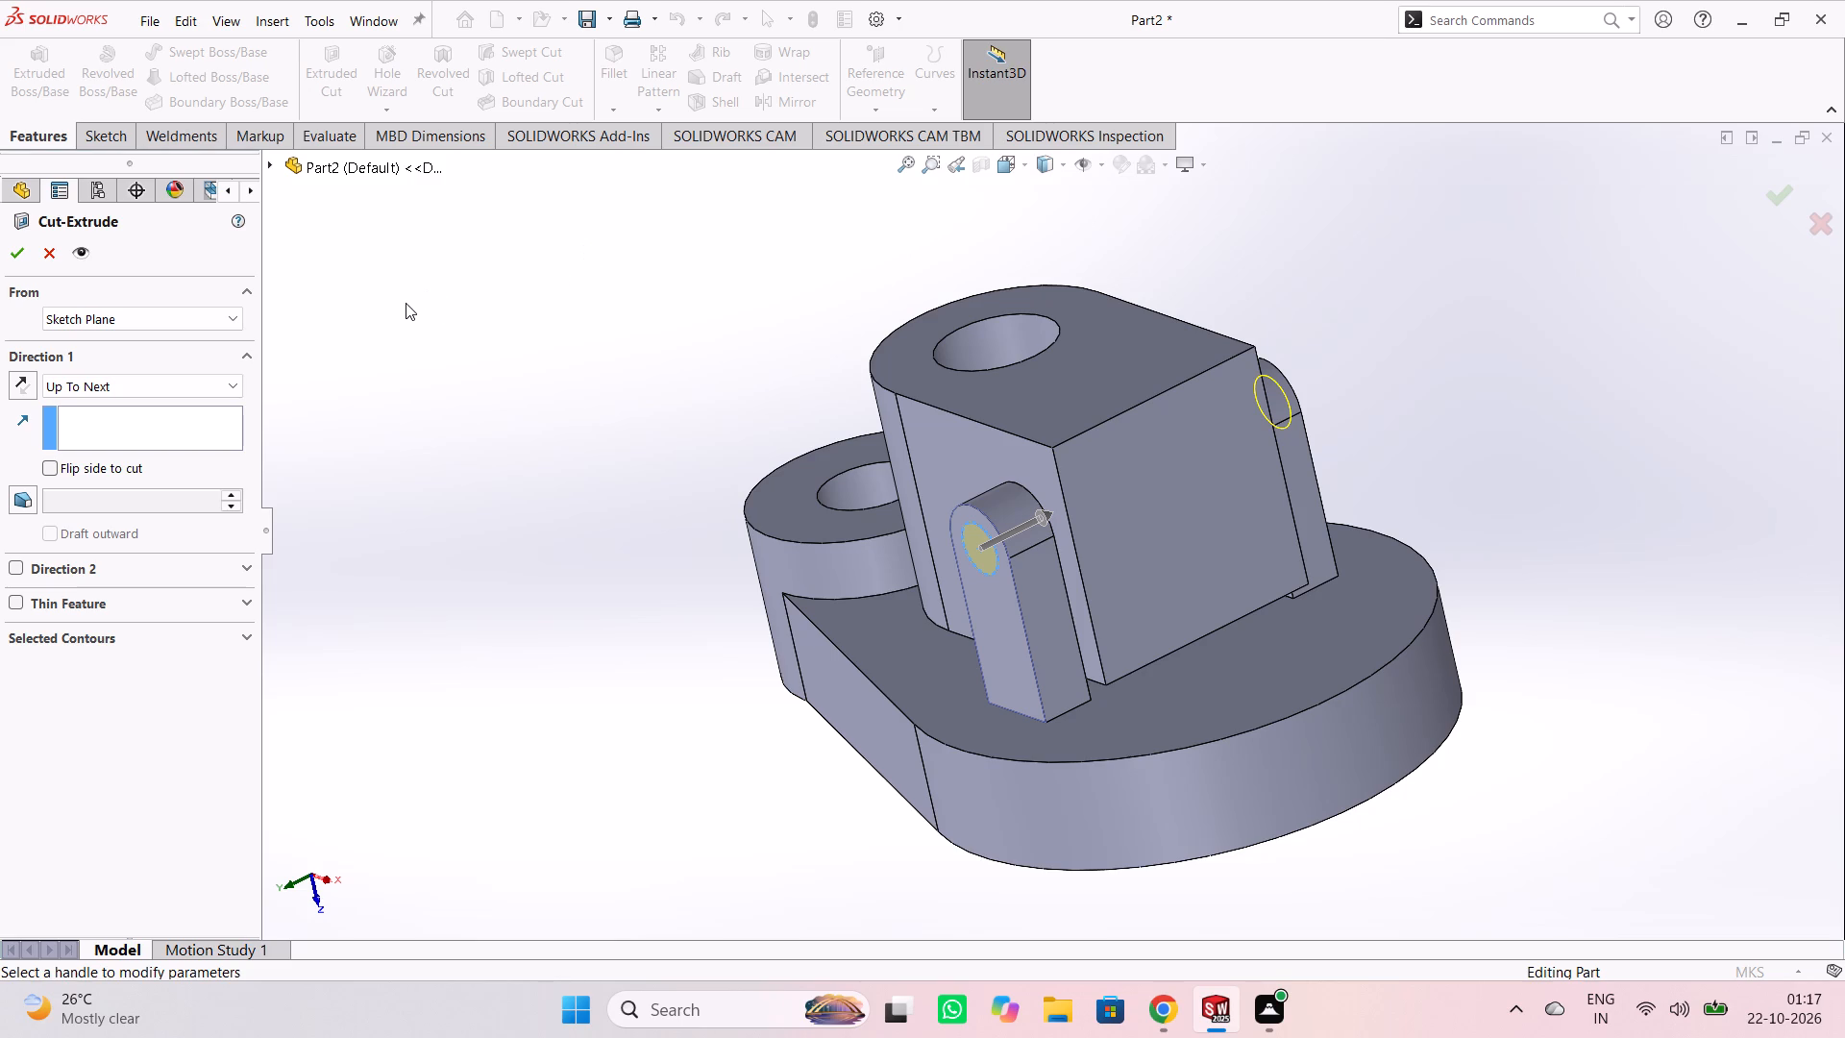
{"action": "left_click", "coordinate": [155, 380]}
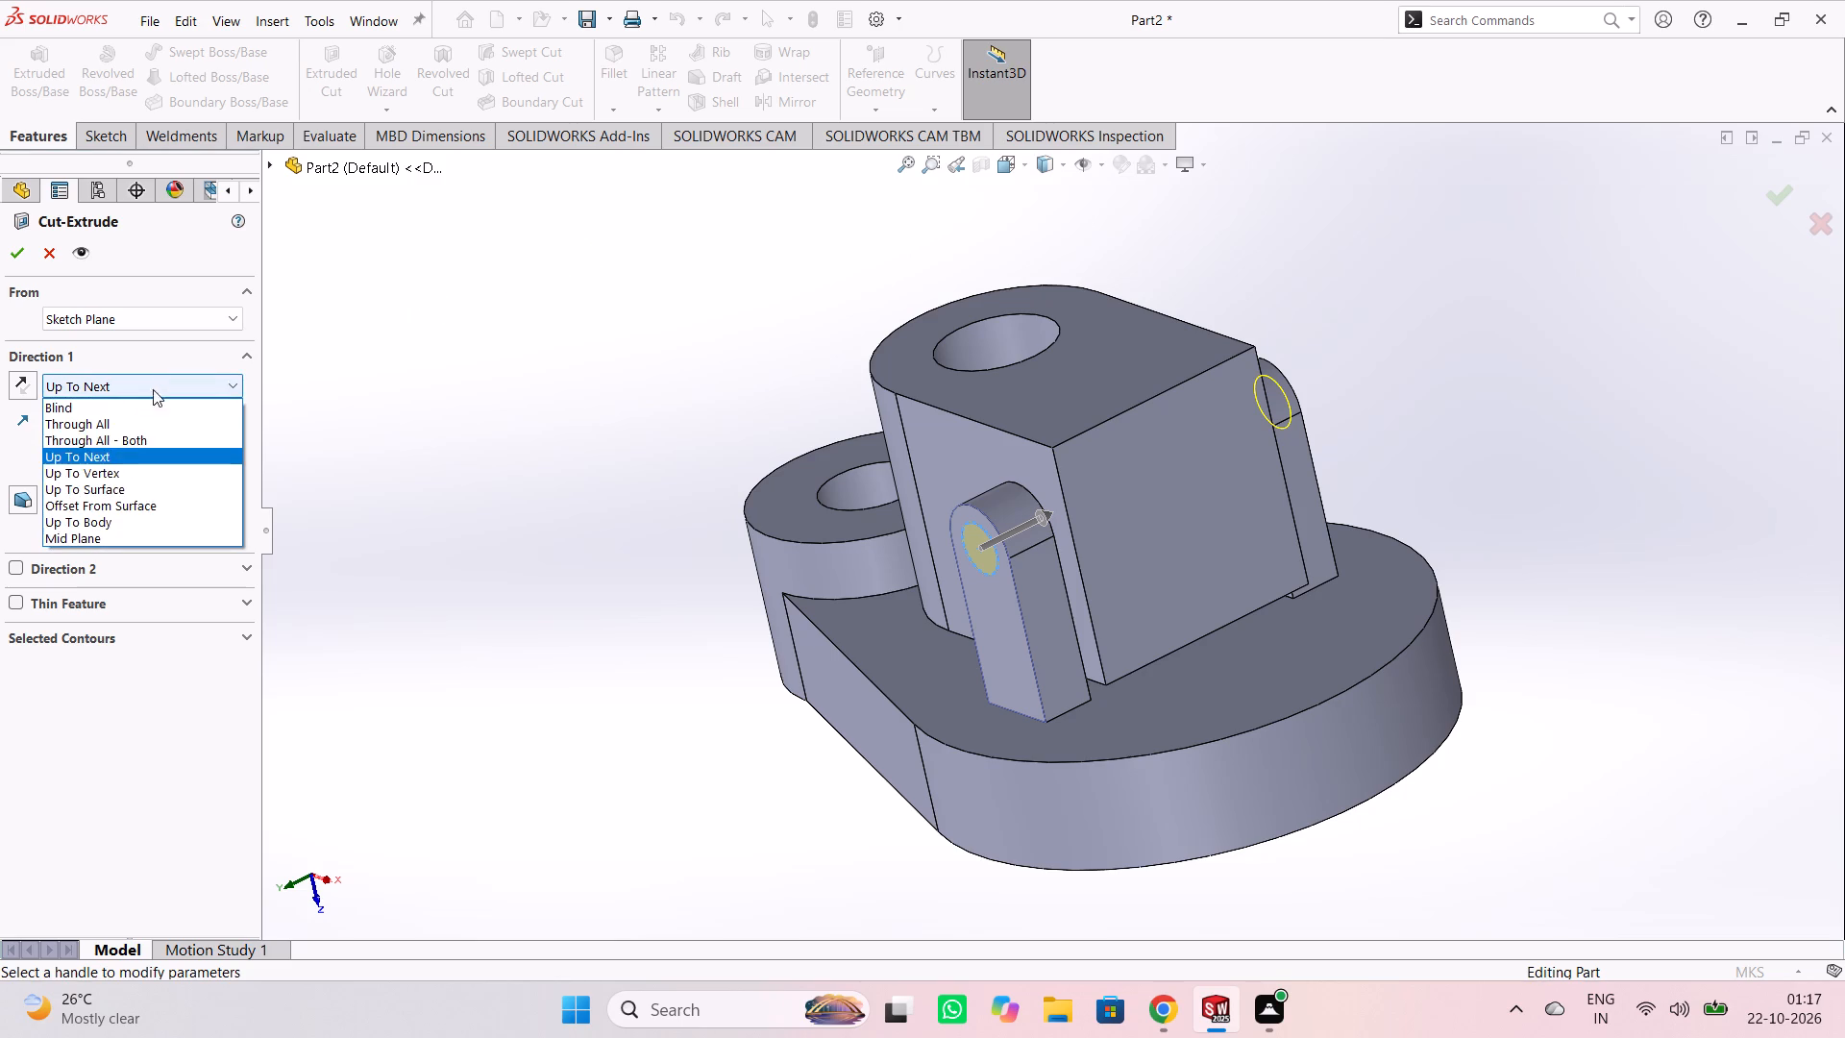
{"action": "left_click", "coordinate": [127, 424]}
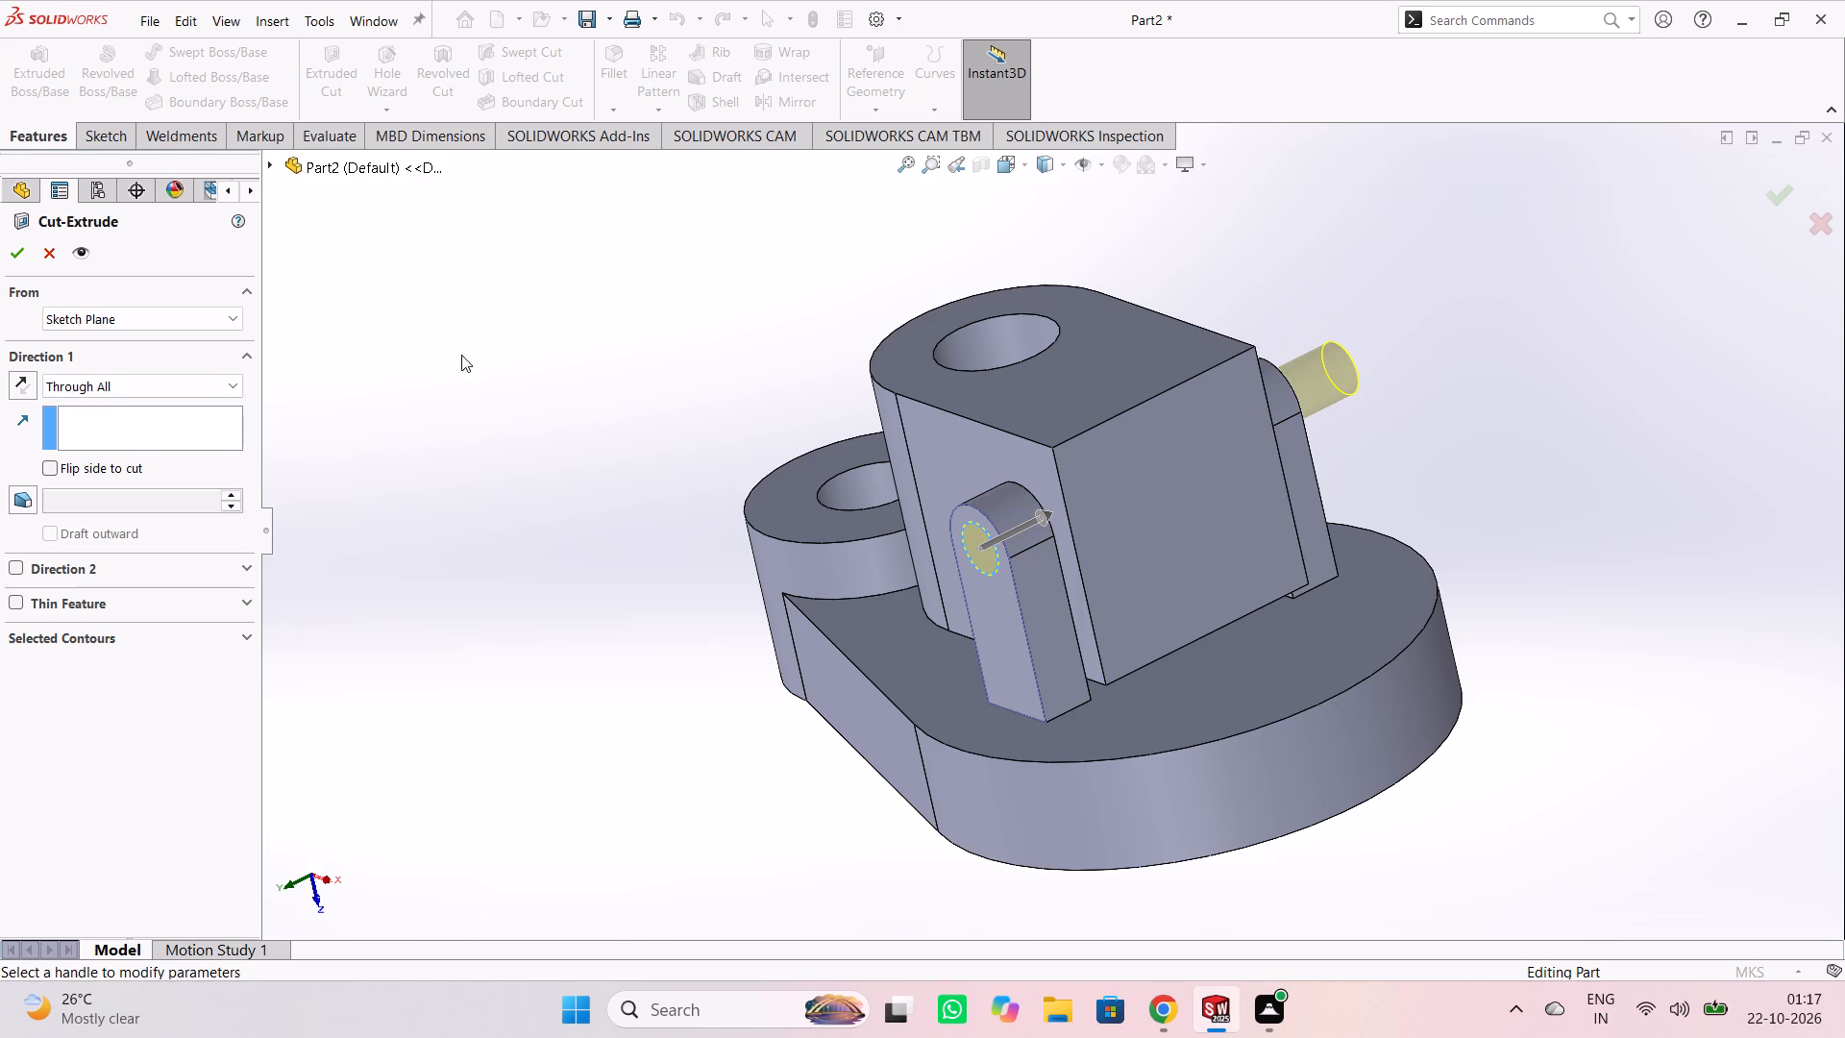
{"action": "left_click", "coordinate": [25, 251]}
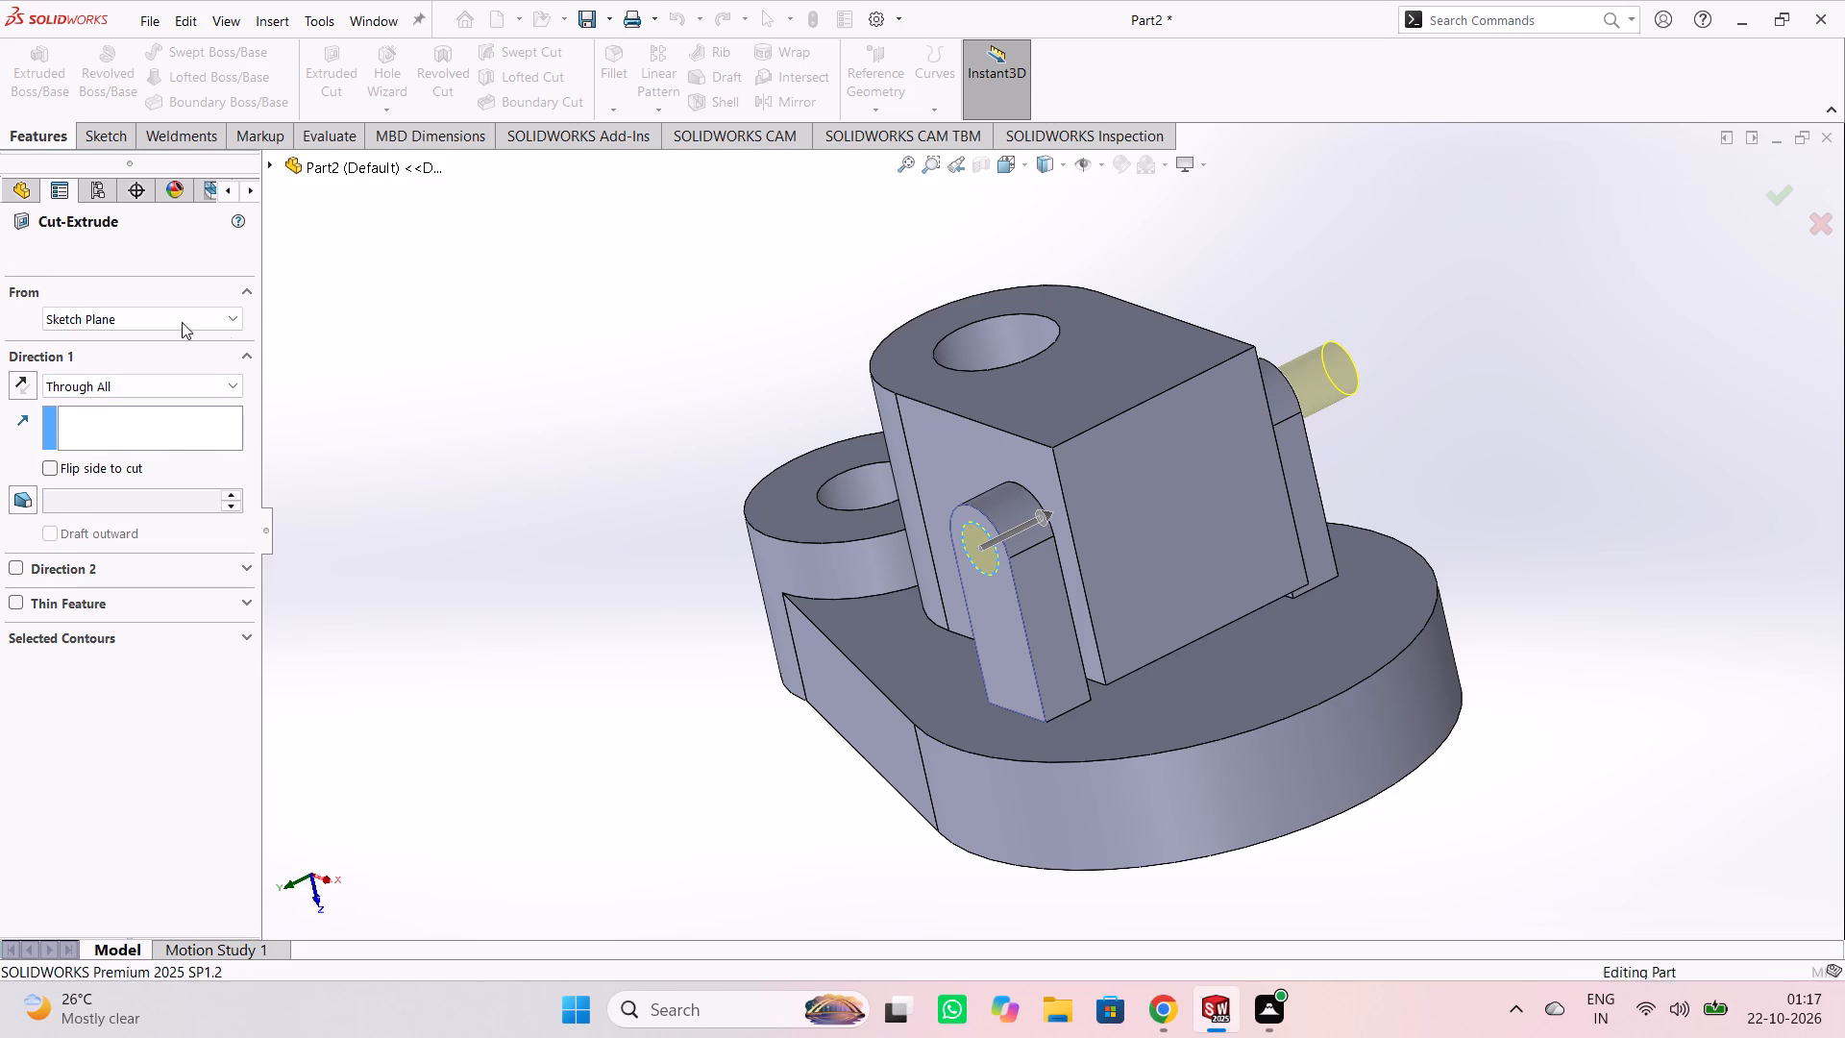
{"action": "left_click", "coordinate": [453, 338]}
Examine the part from all sides, including the cross hole, the bosses and the plate's underside.
{"action": "middle_click_drag", "start_coordinate": [1671, 484], "coordinate": [1498, 610]}
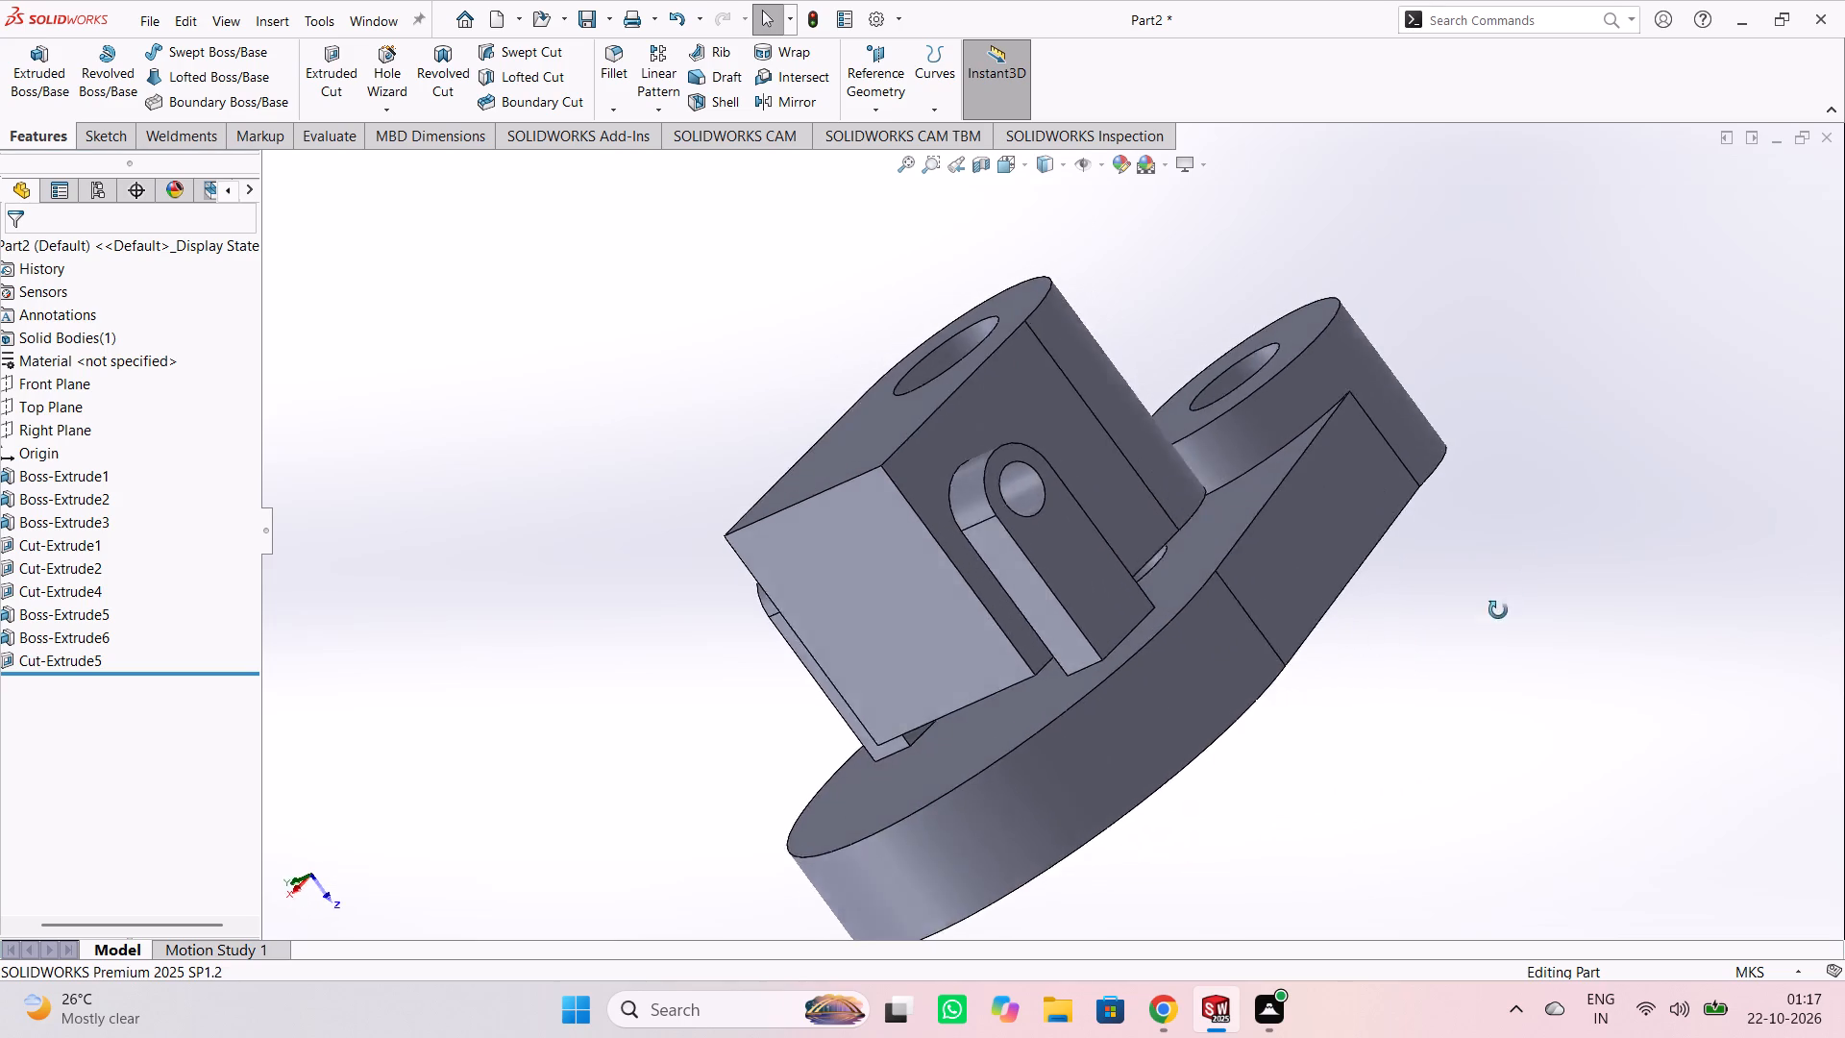
{"action": "middle_click_drag", "start_coordinate": [1498, 610], "coordinate": [1557, 670]}
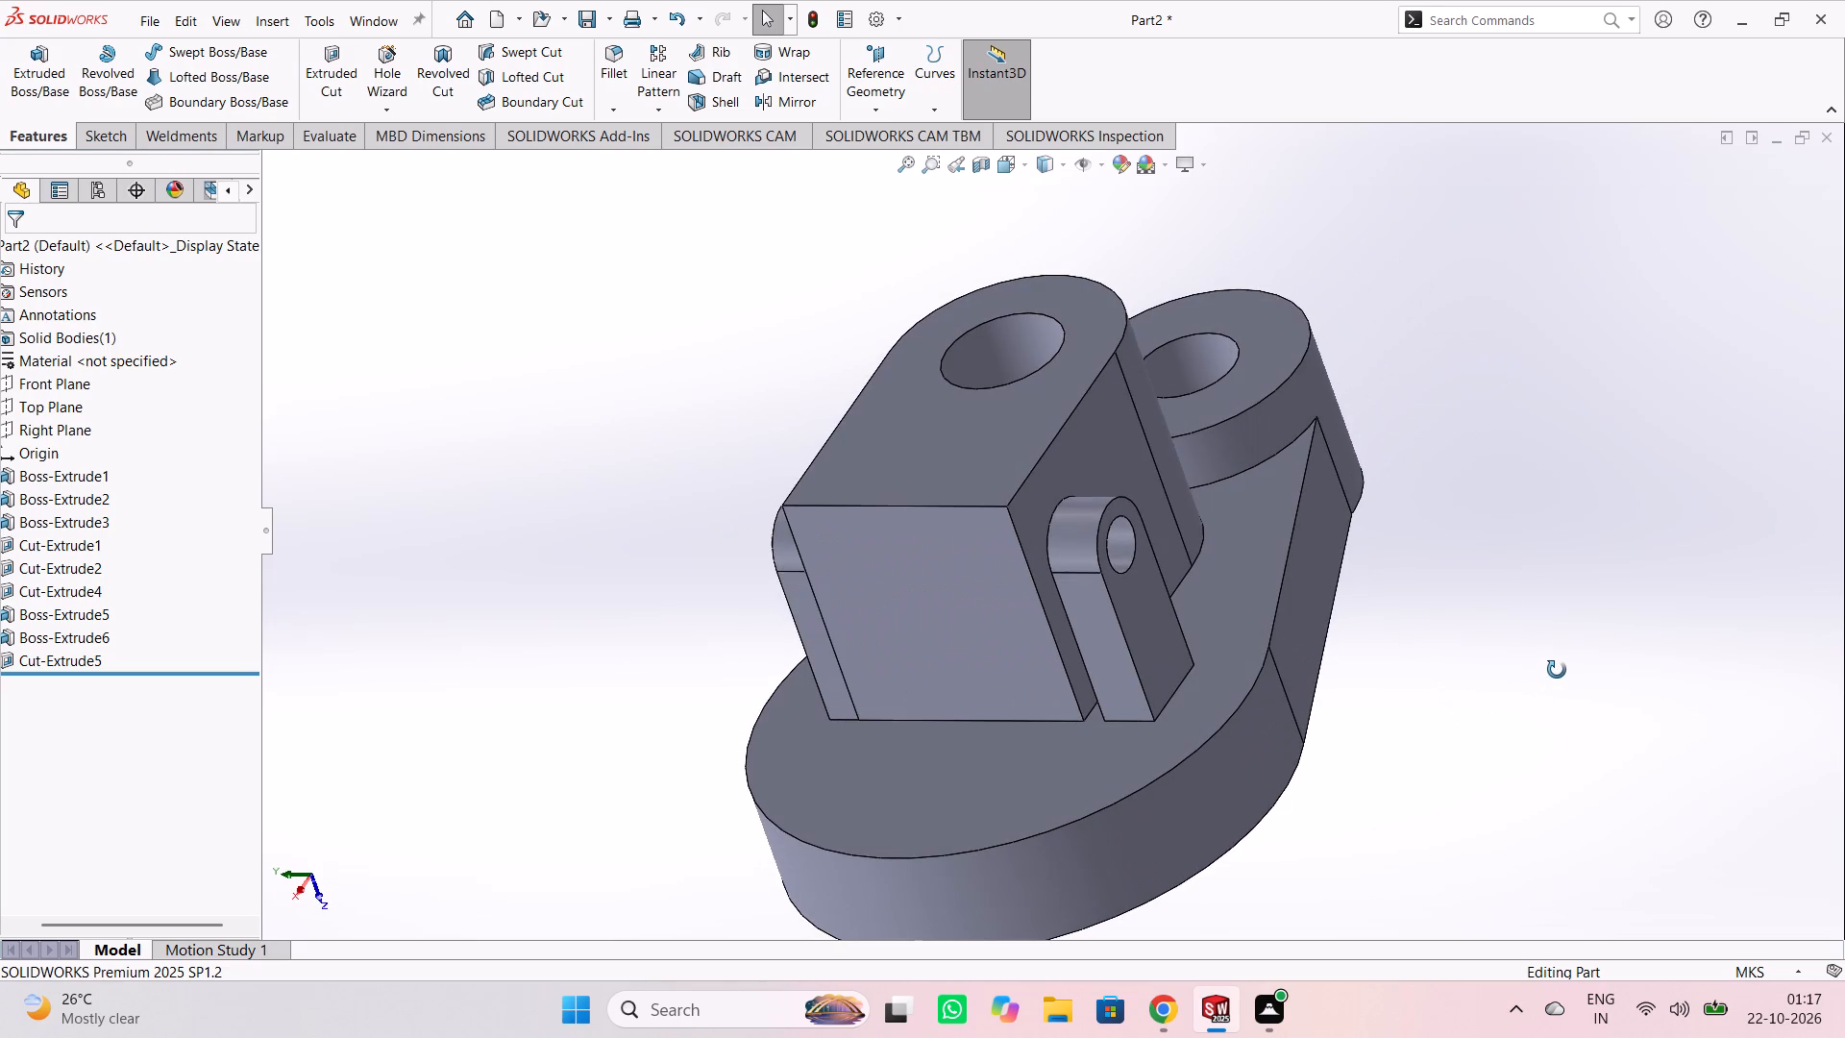
{"action": "middle_click_drag", "start_coordinate": [1557, 670], "coordinate": [1558, 687]}
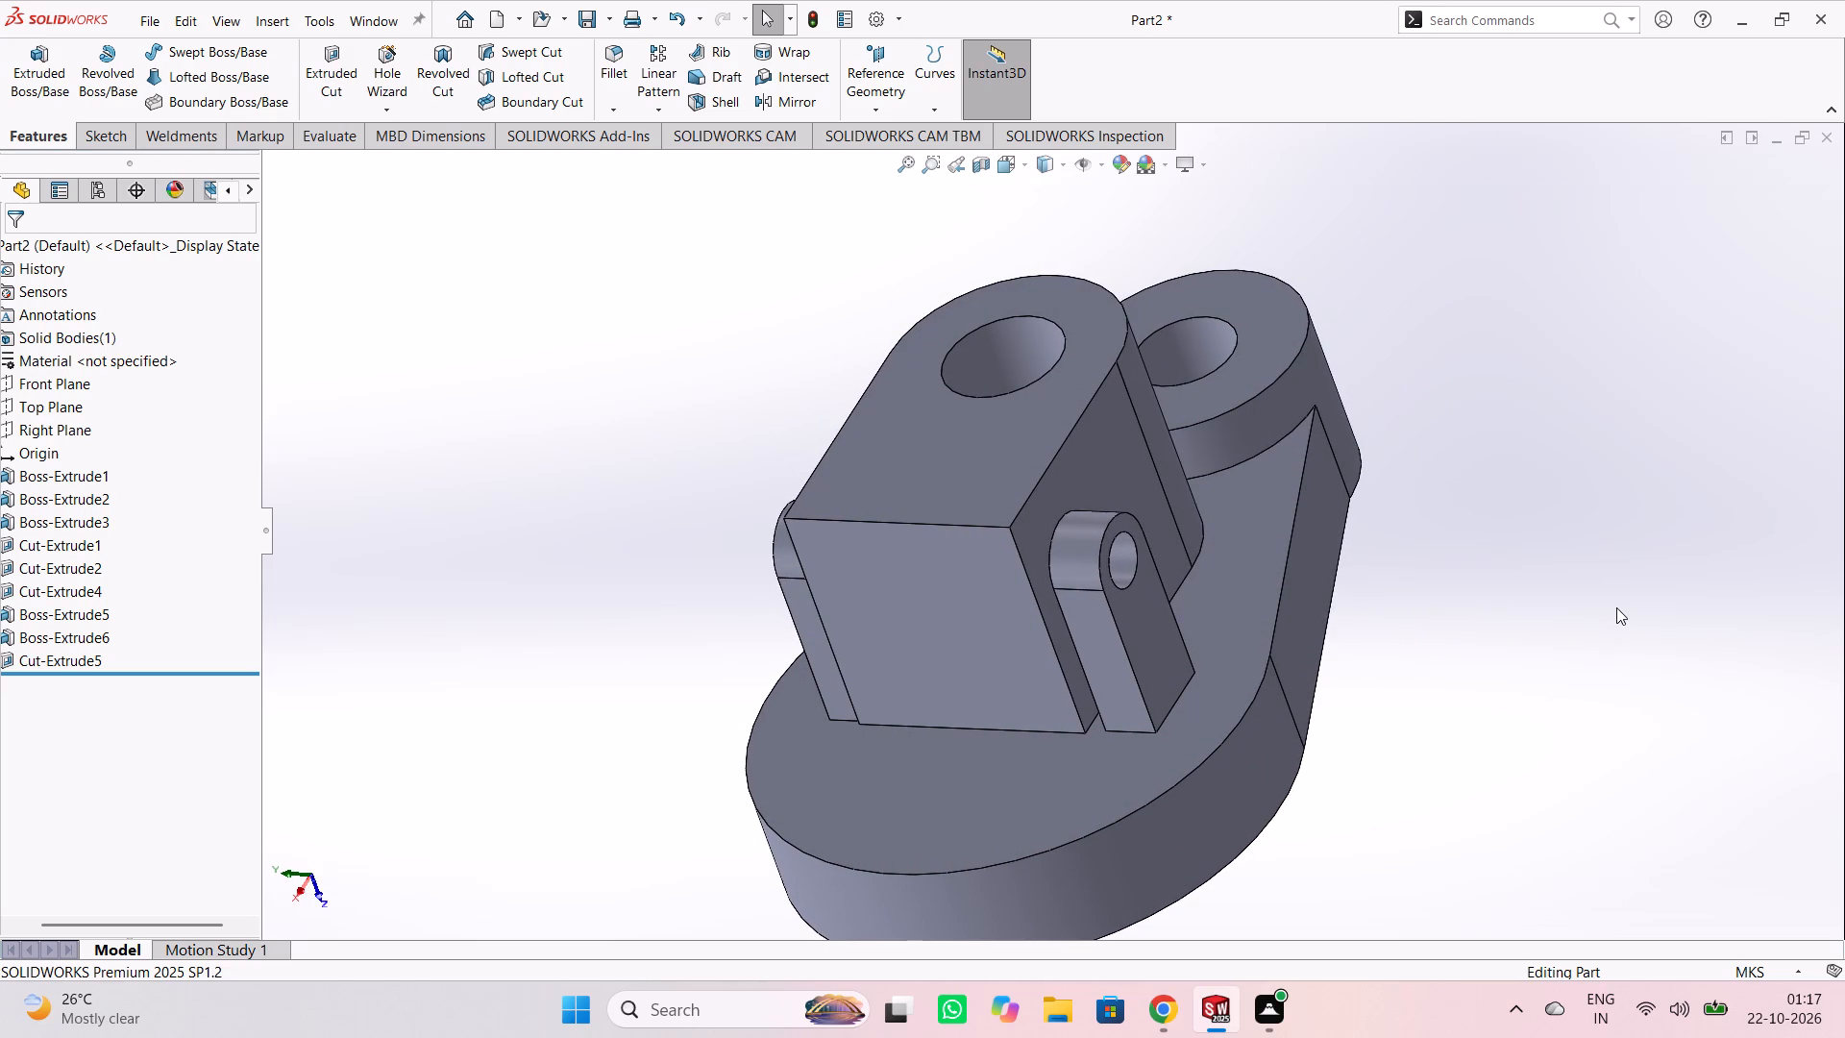
{"action": "middle_click_drag", "start_coordinate": [1617, 607], "coordinate": [1608, 637]}
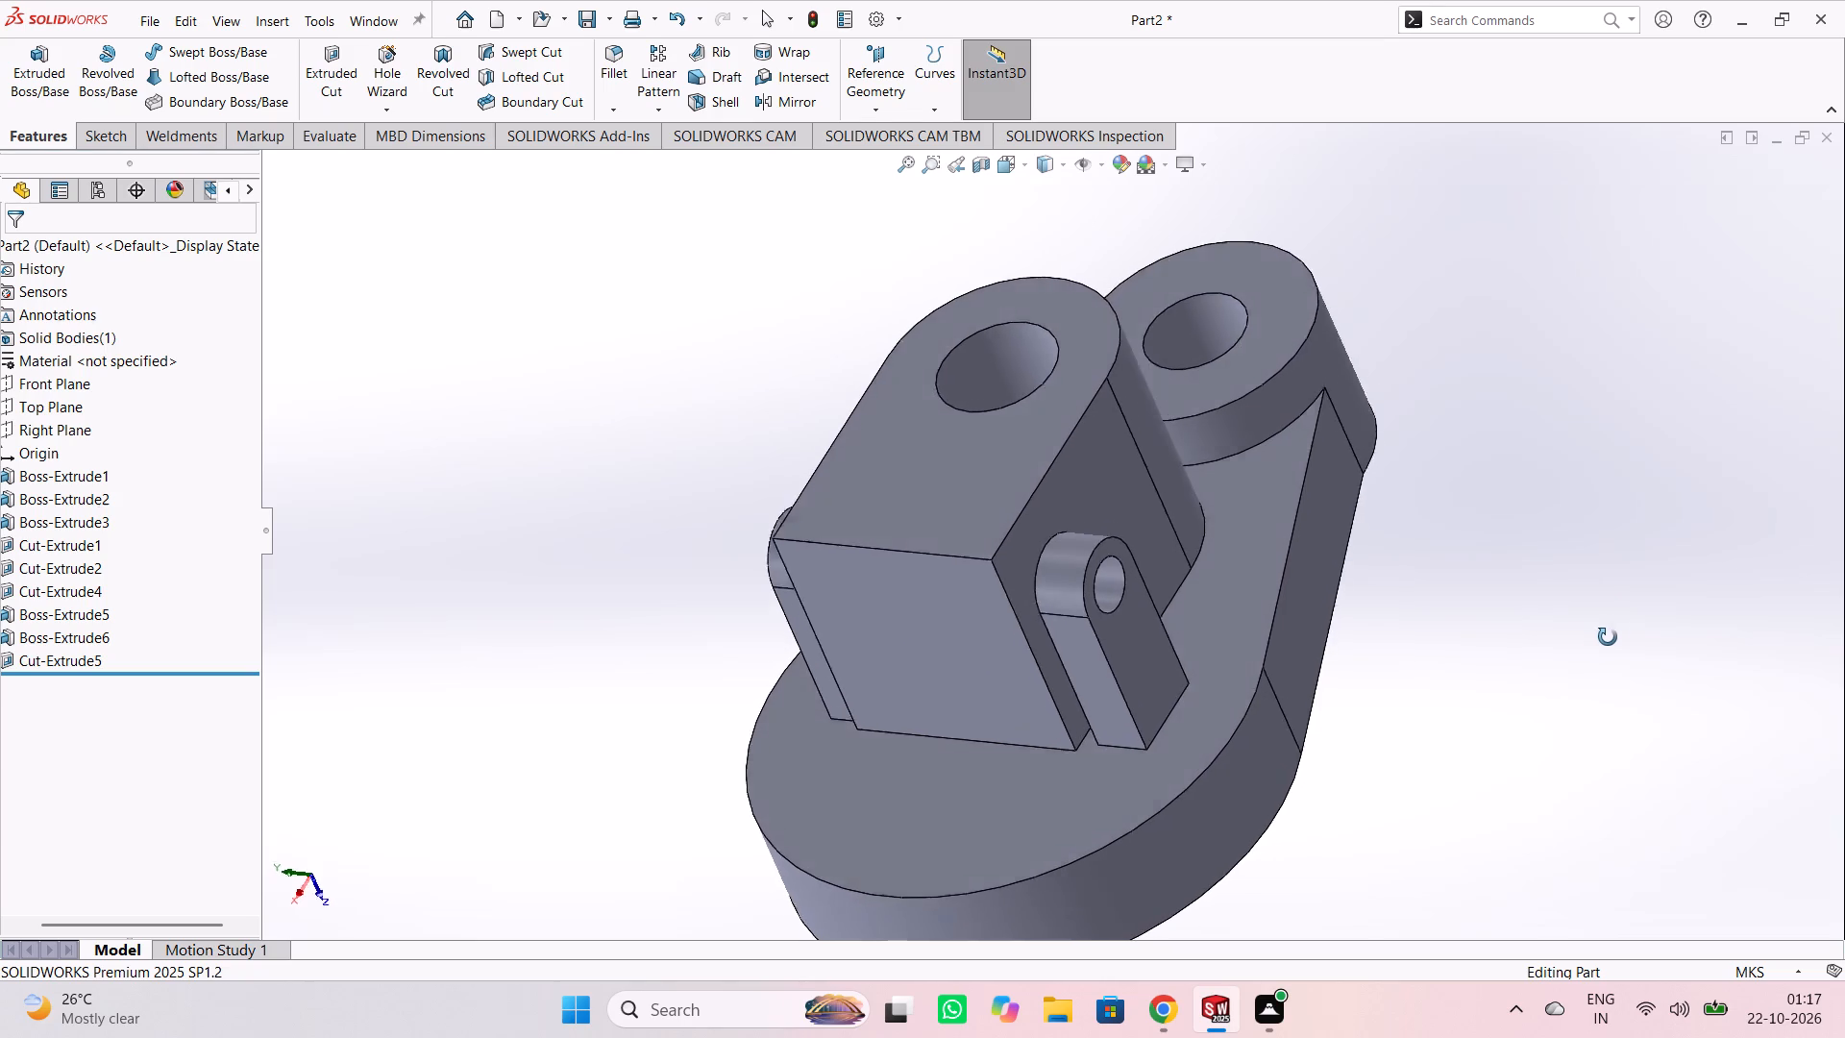
{"action": "middle_click_drag", "start_coordinate": [1608, 637], "coordinate": [1522, 840]}
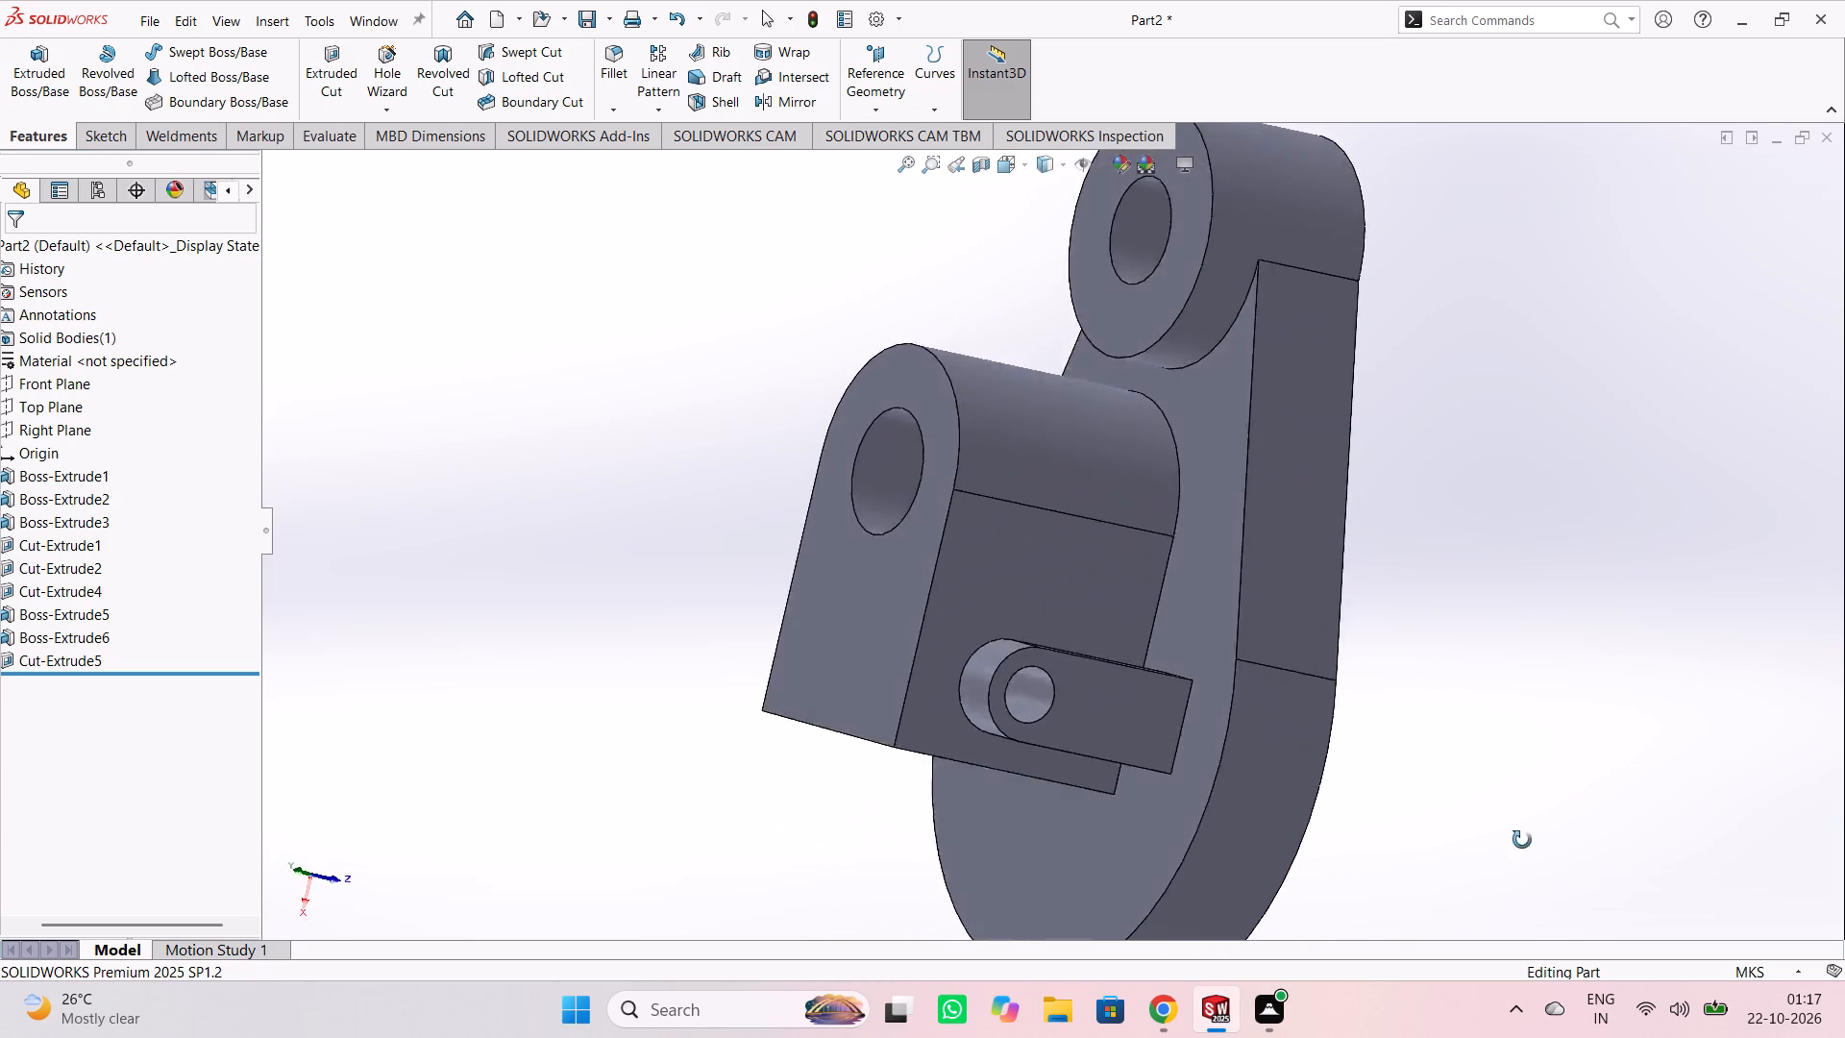
{"action": "middle_click_drag", "start_coordinate": [1522, 840], "coordinate": [1109, 946]}
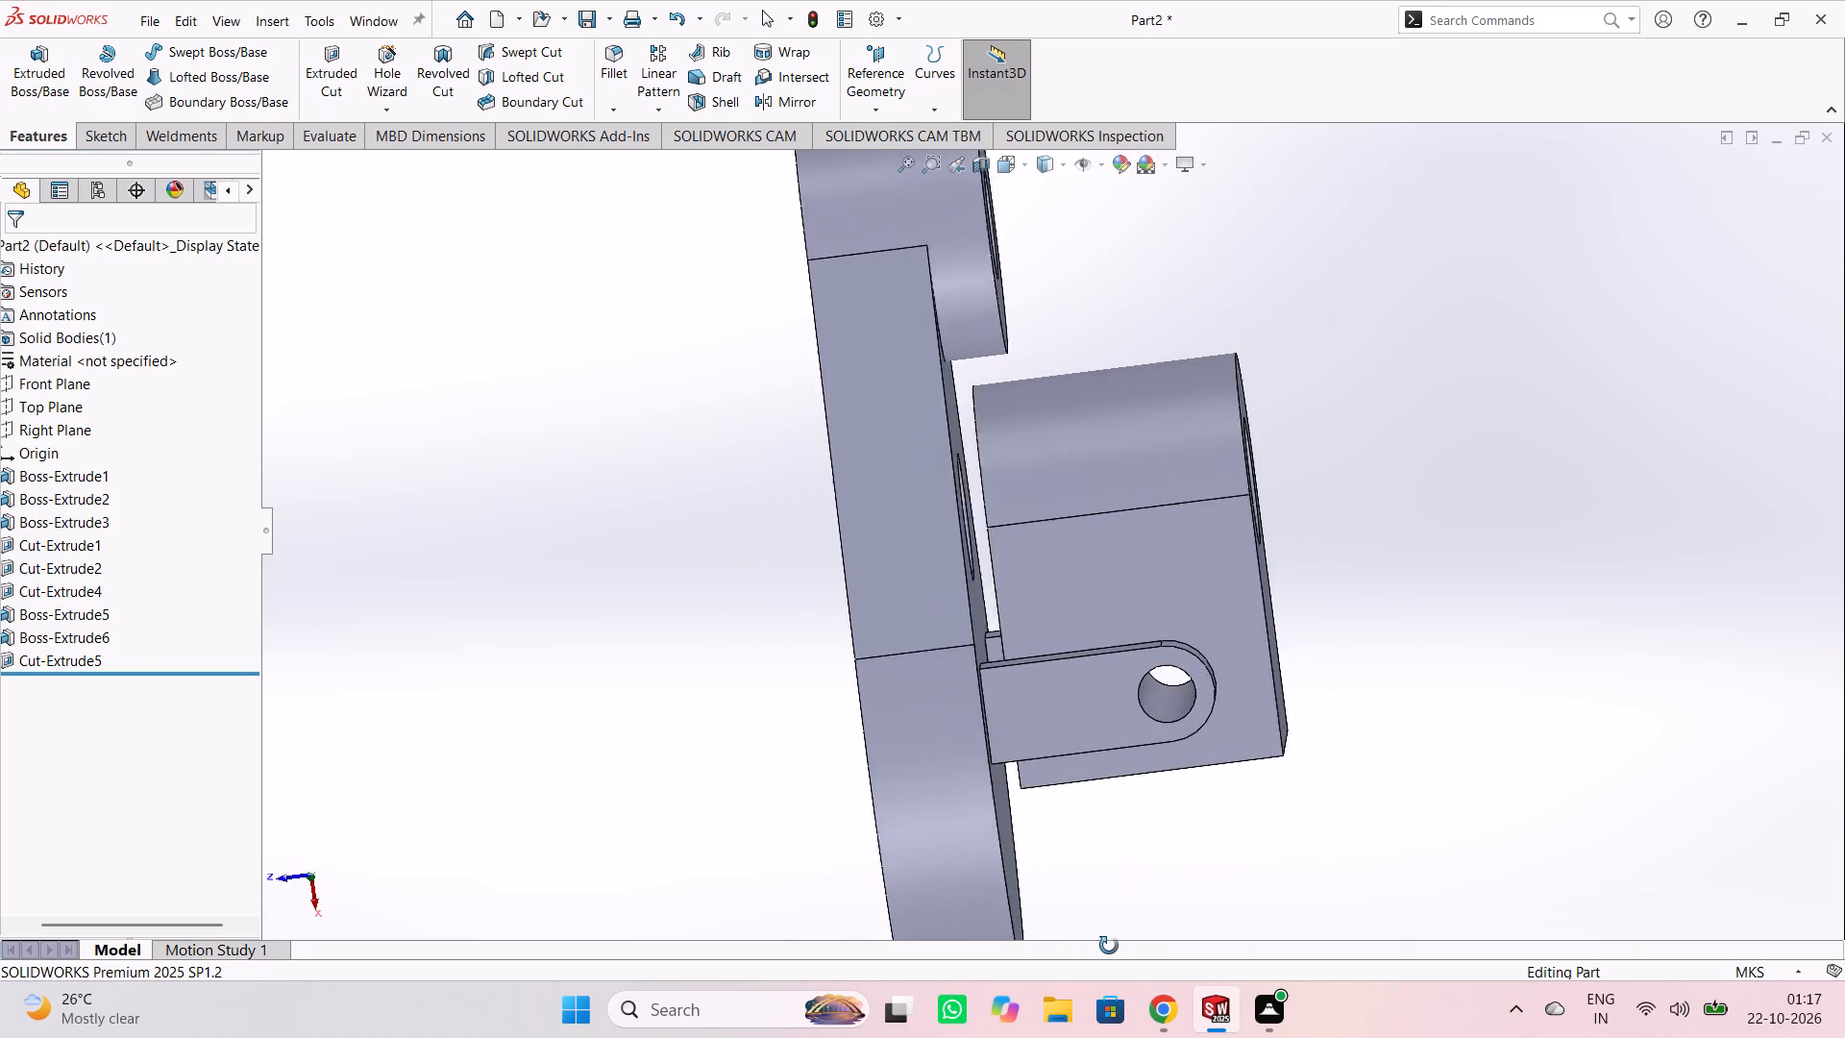
{"action": "middle_click_drag", "start_coordinate": [1109, 946], "coordinate": [1121, 944]}
{"action": "middle_click_drag", "start_coordinate": [564, 252], "coordinate": [381, 299]}
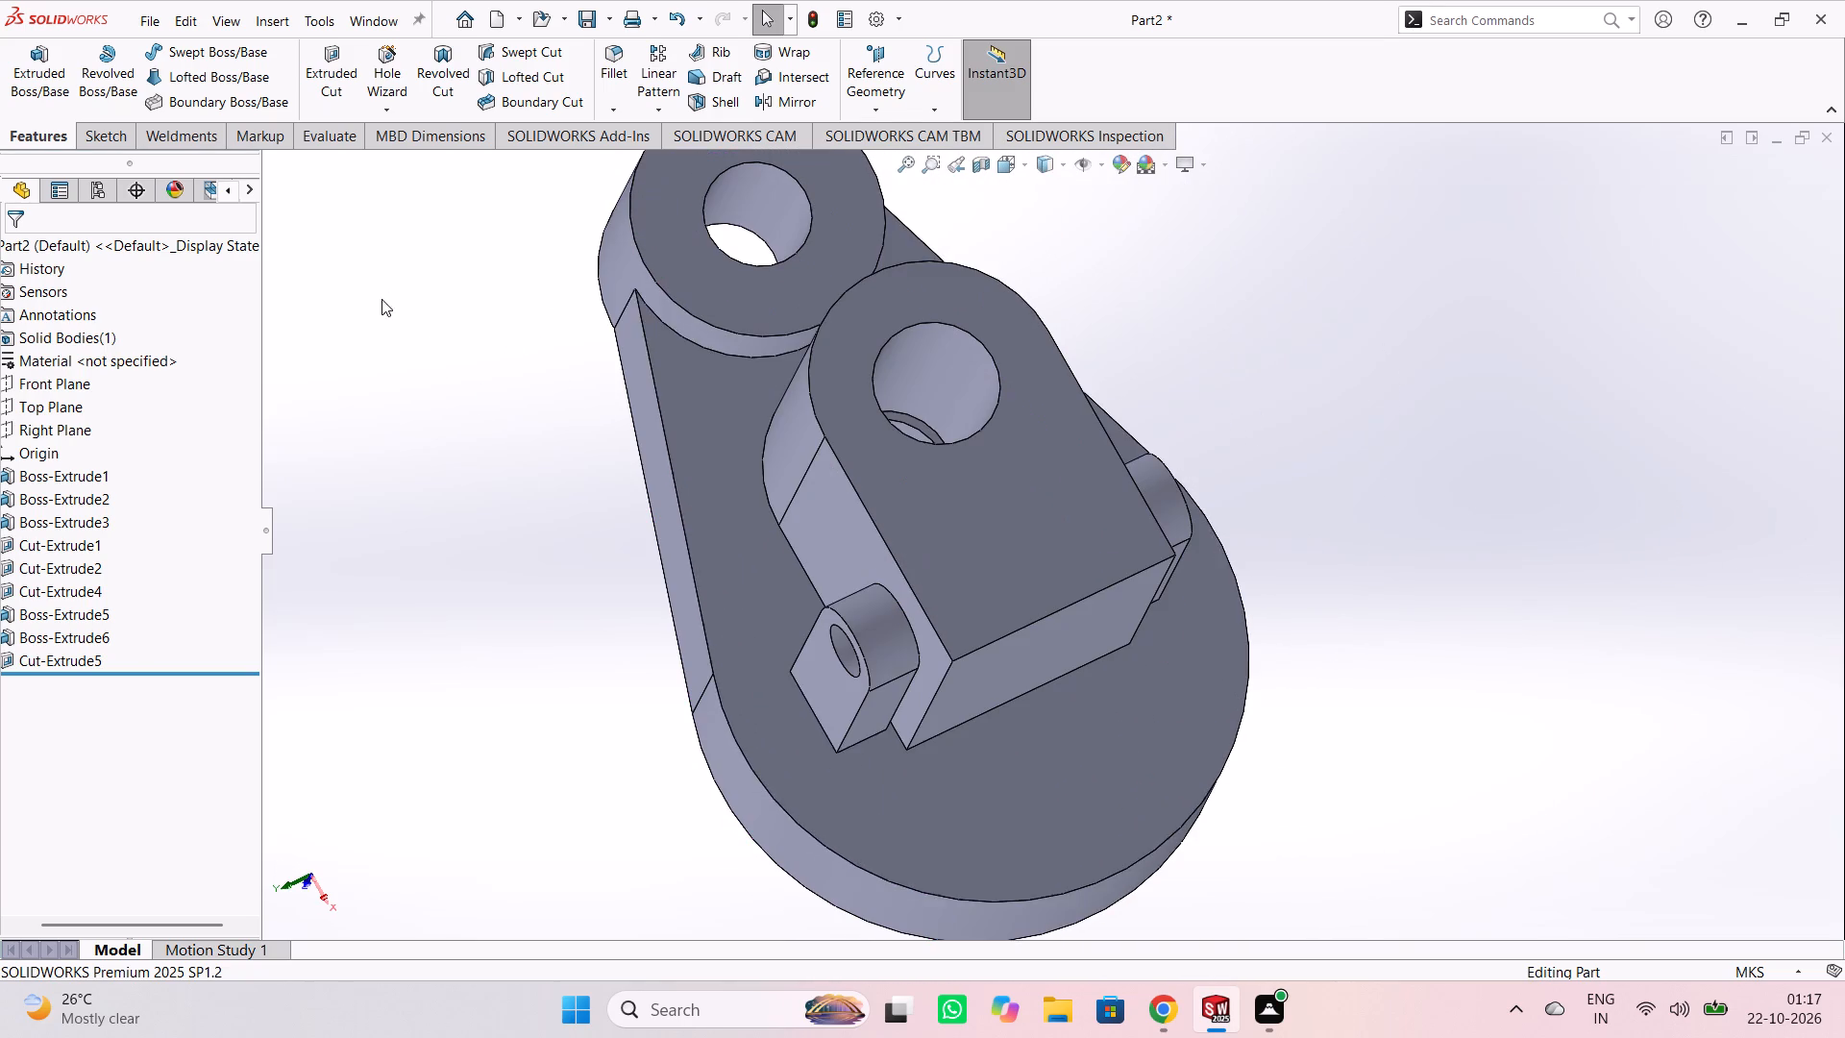
{"action": "middle_click_drag", "start_coordinate": [1502, 732], "coordinate": [678, 556]}
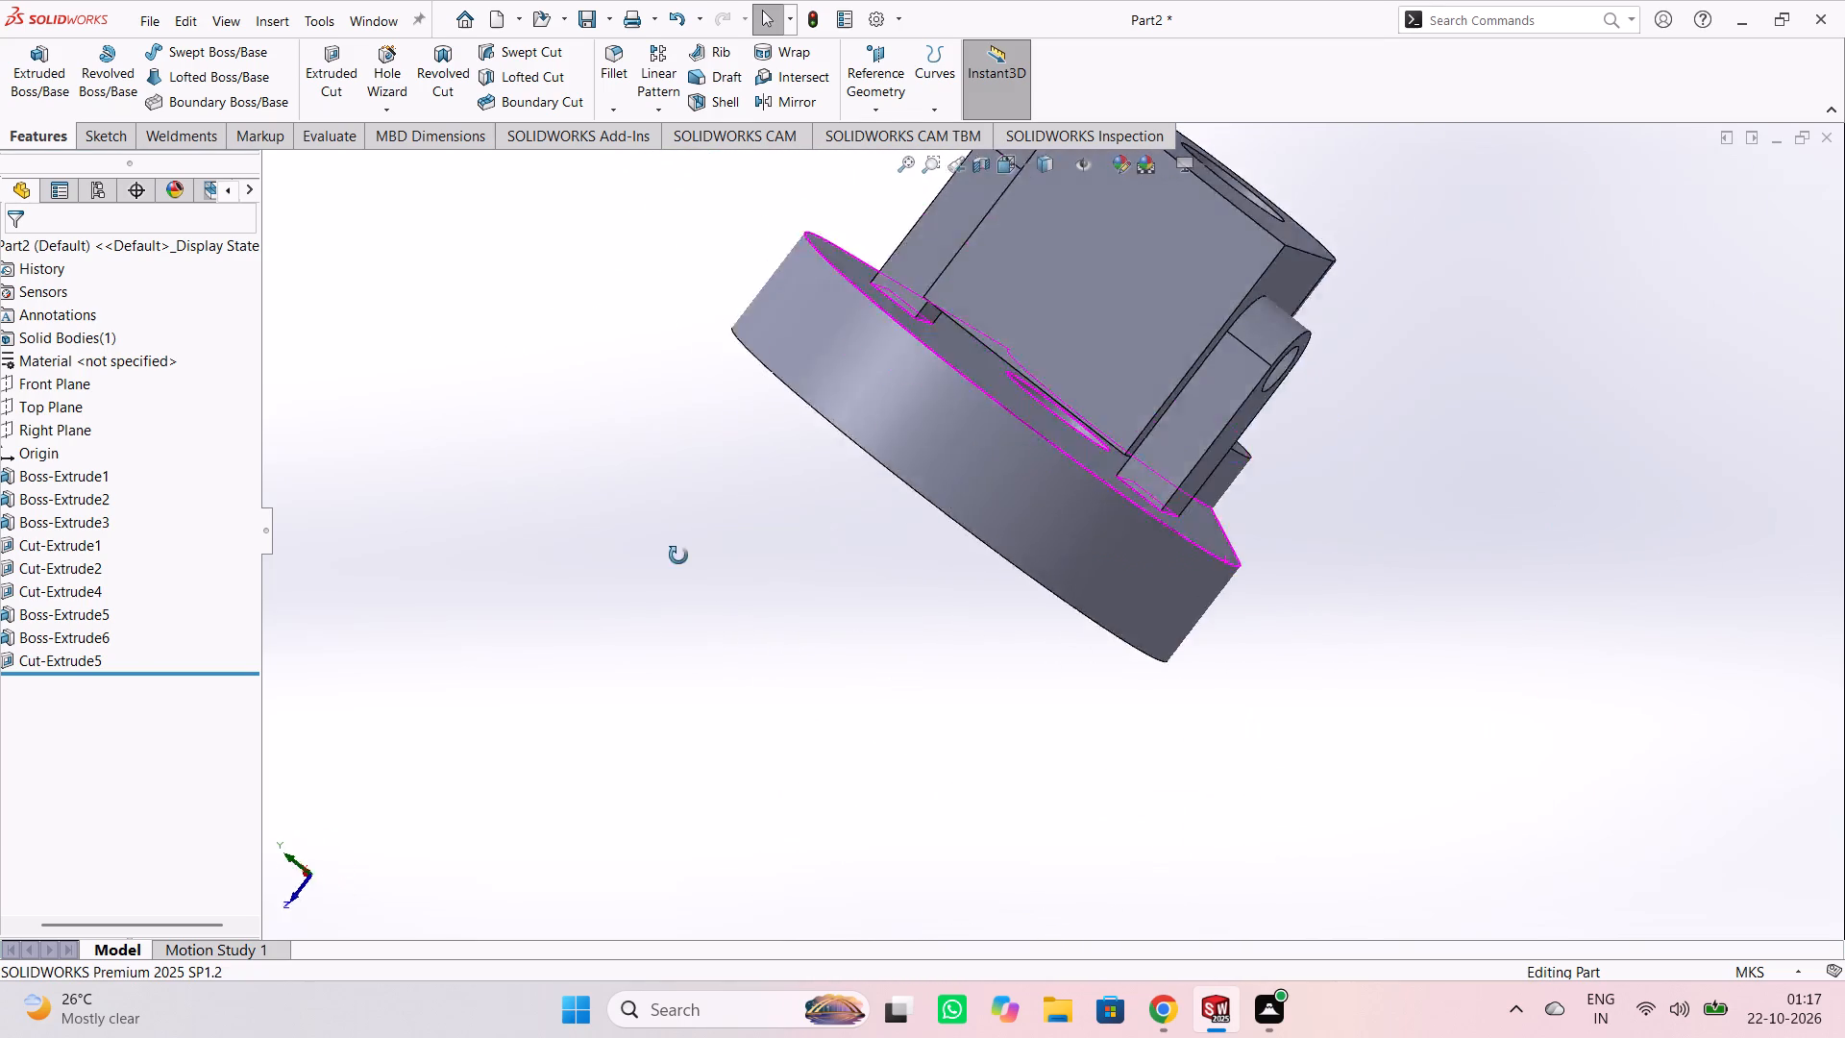
{"action": "middle_click_drag", "start_coordinate": [678, 556], "coordinate": [1533, 651]}
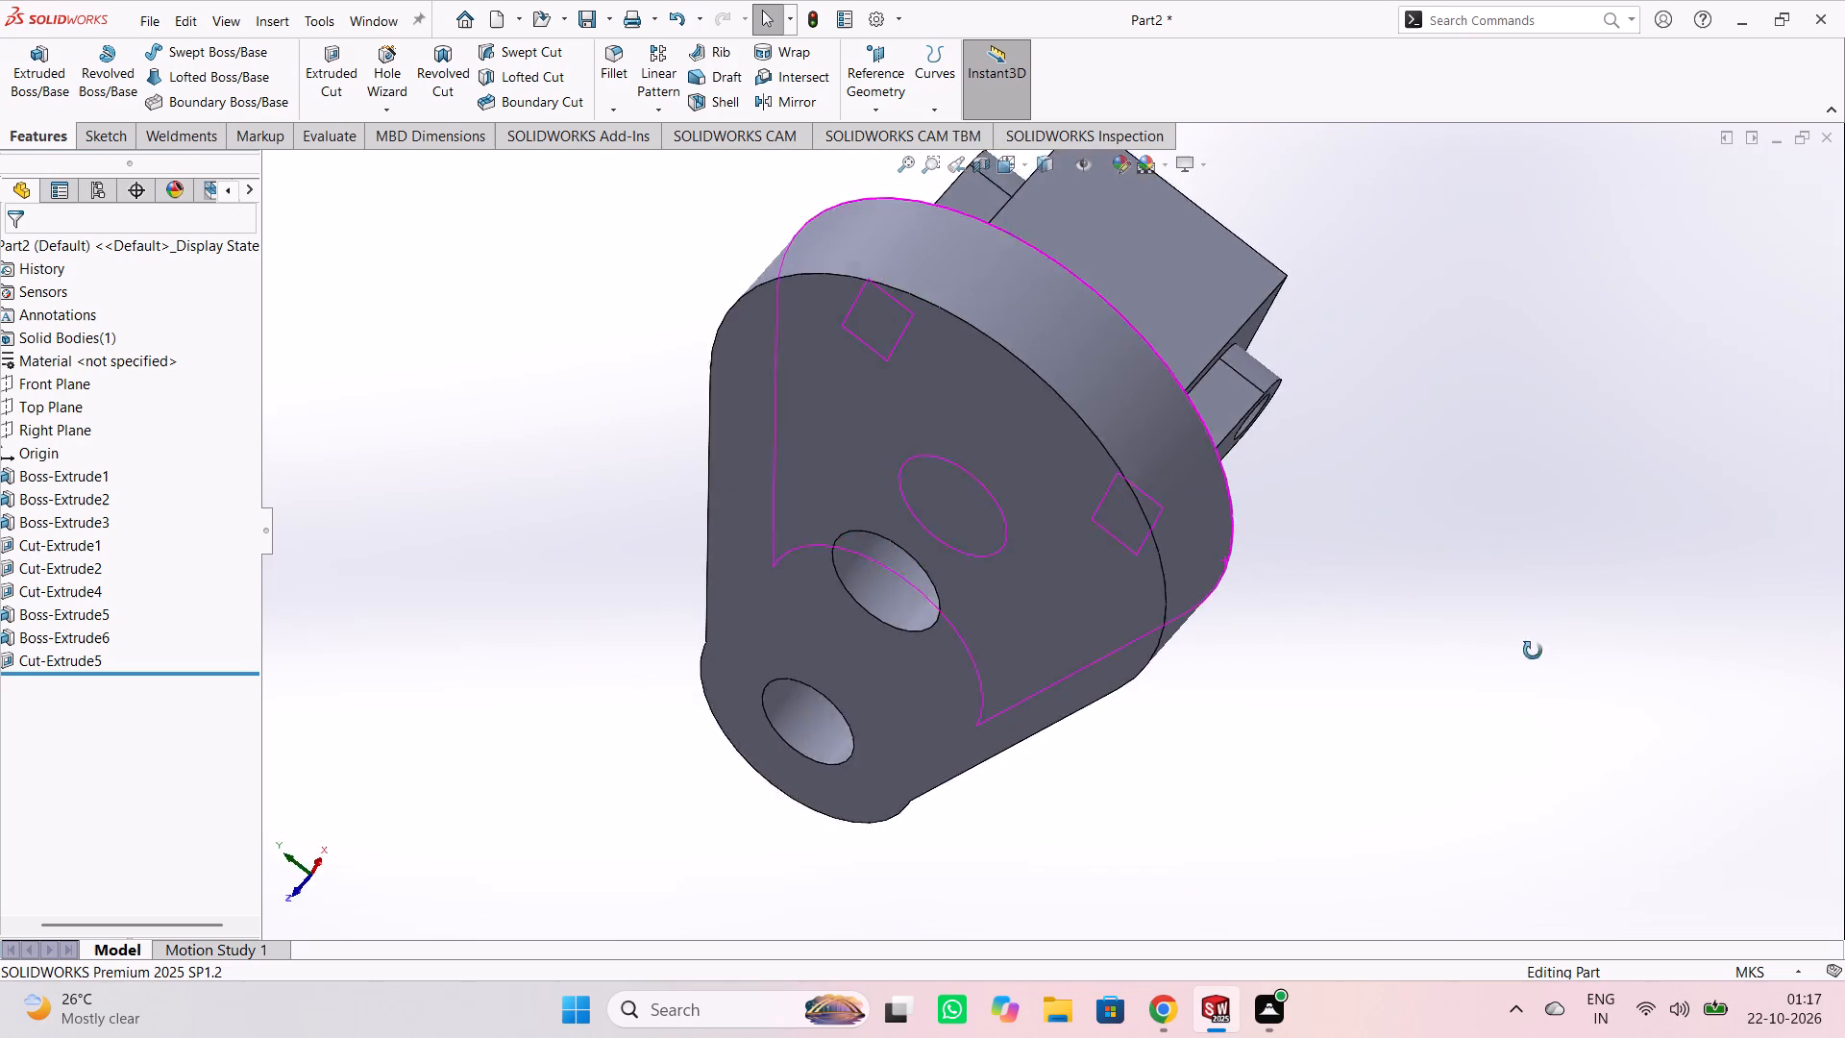
Examine the finished part from all sides, including the plate's underside, the bosses, the round-ended extrusions and the cross hole.
{"action": "middle_click_drag", "start_coordinate": [1533, 651], "coordinate": [1718, 804]}
{"action": "middle_click_drag", "start_coordinate": [1567, 427], "coordinate": [1563, 604]}
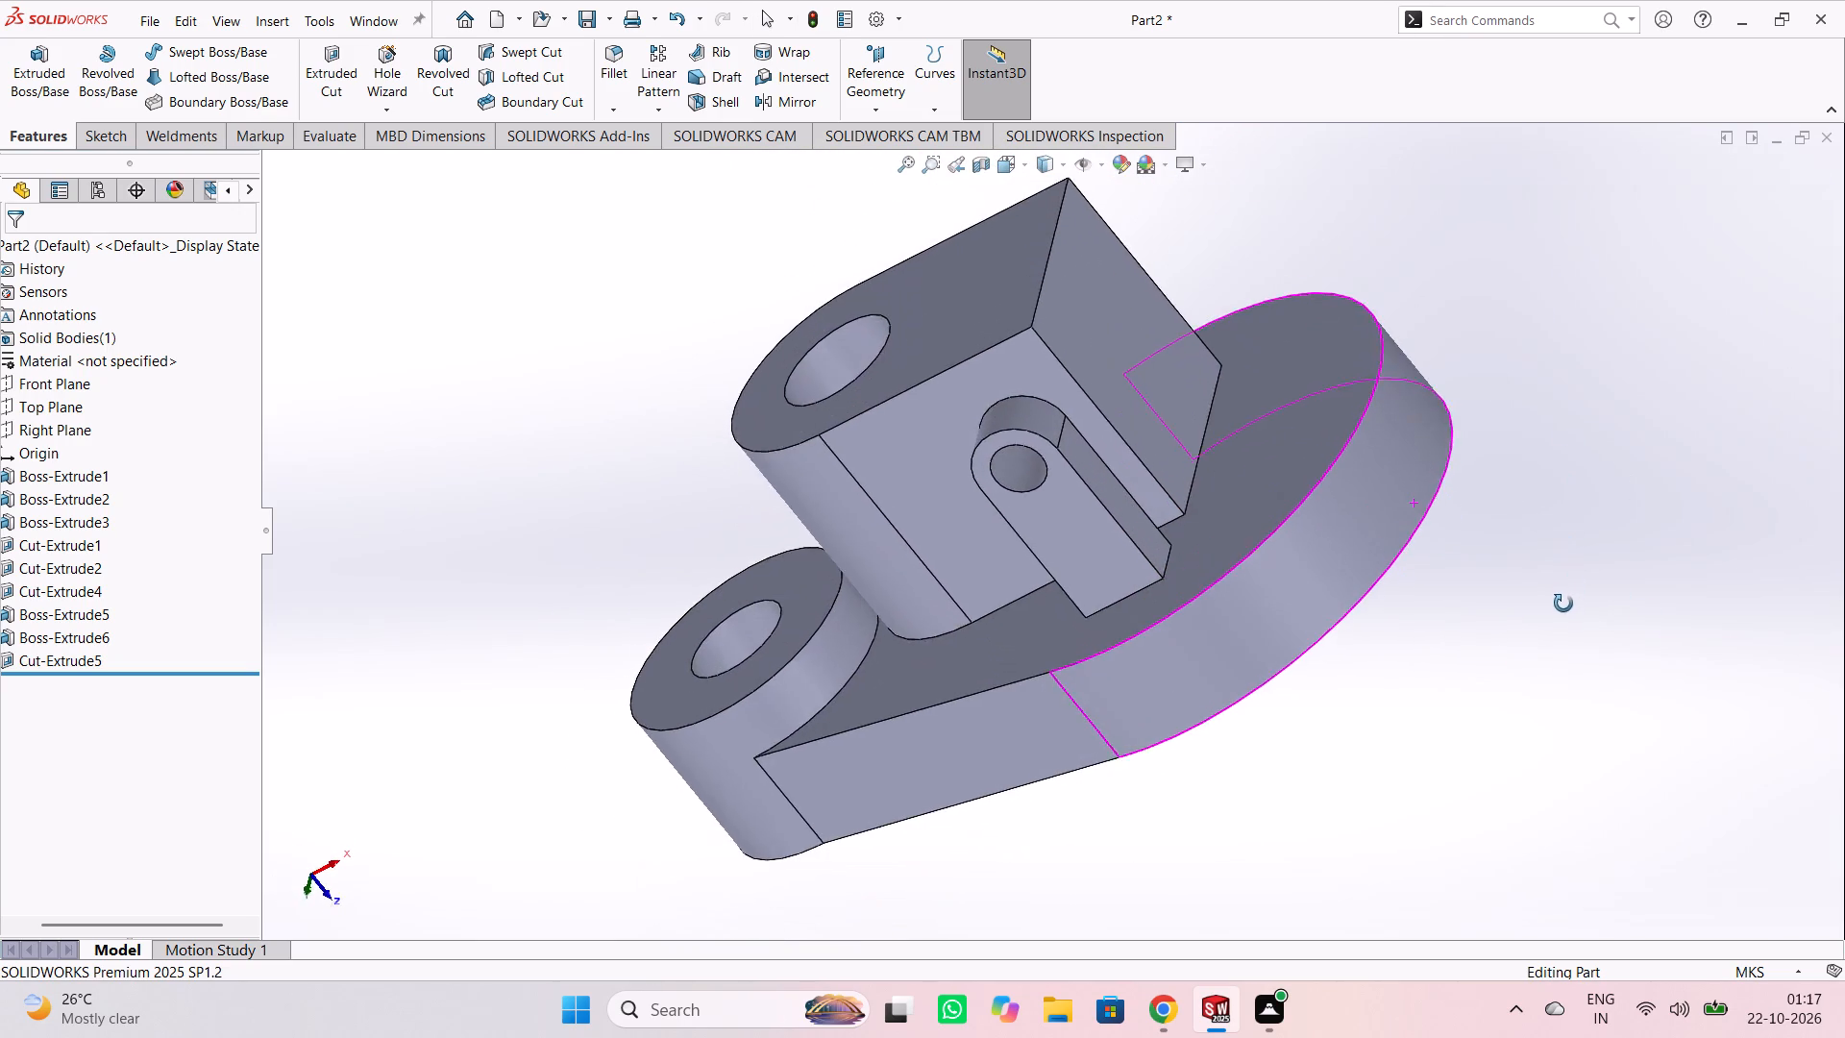
{"action": "middle_click_drag", "start_coordinate": [1563, 604], "coordinate": [1529, 761]}
{"action": "middle_click_drag", "start_coordinate": [166, 834], "coordinate": [245, 751]}
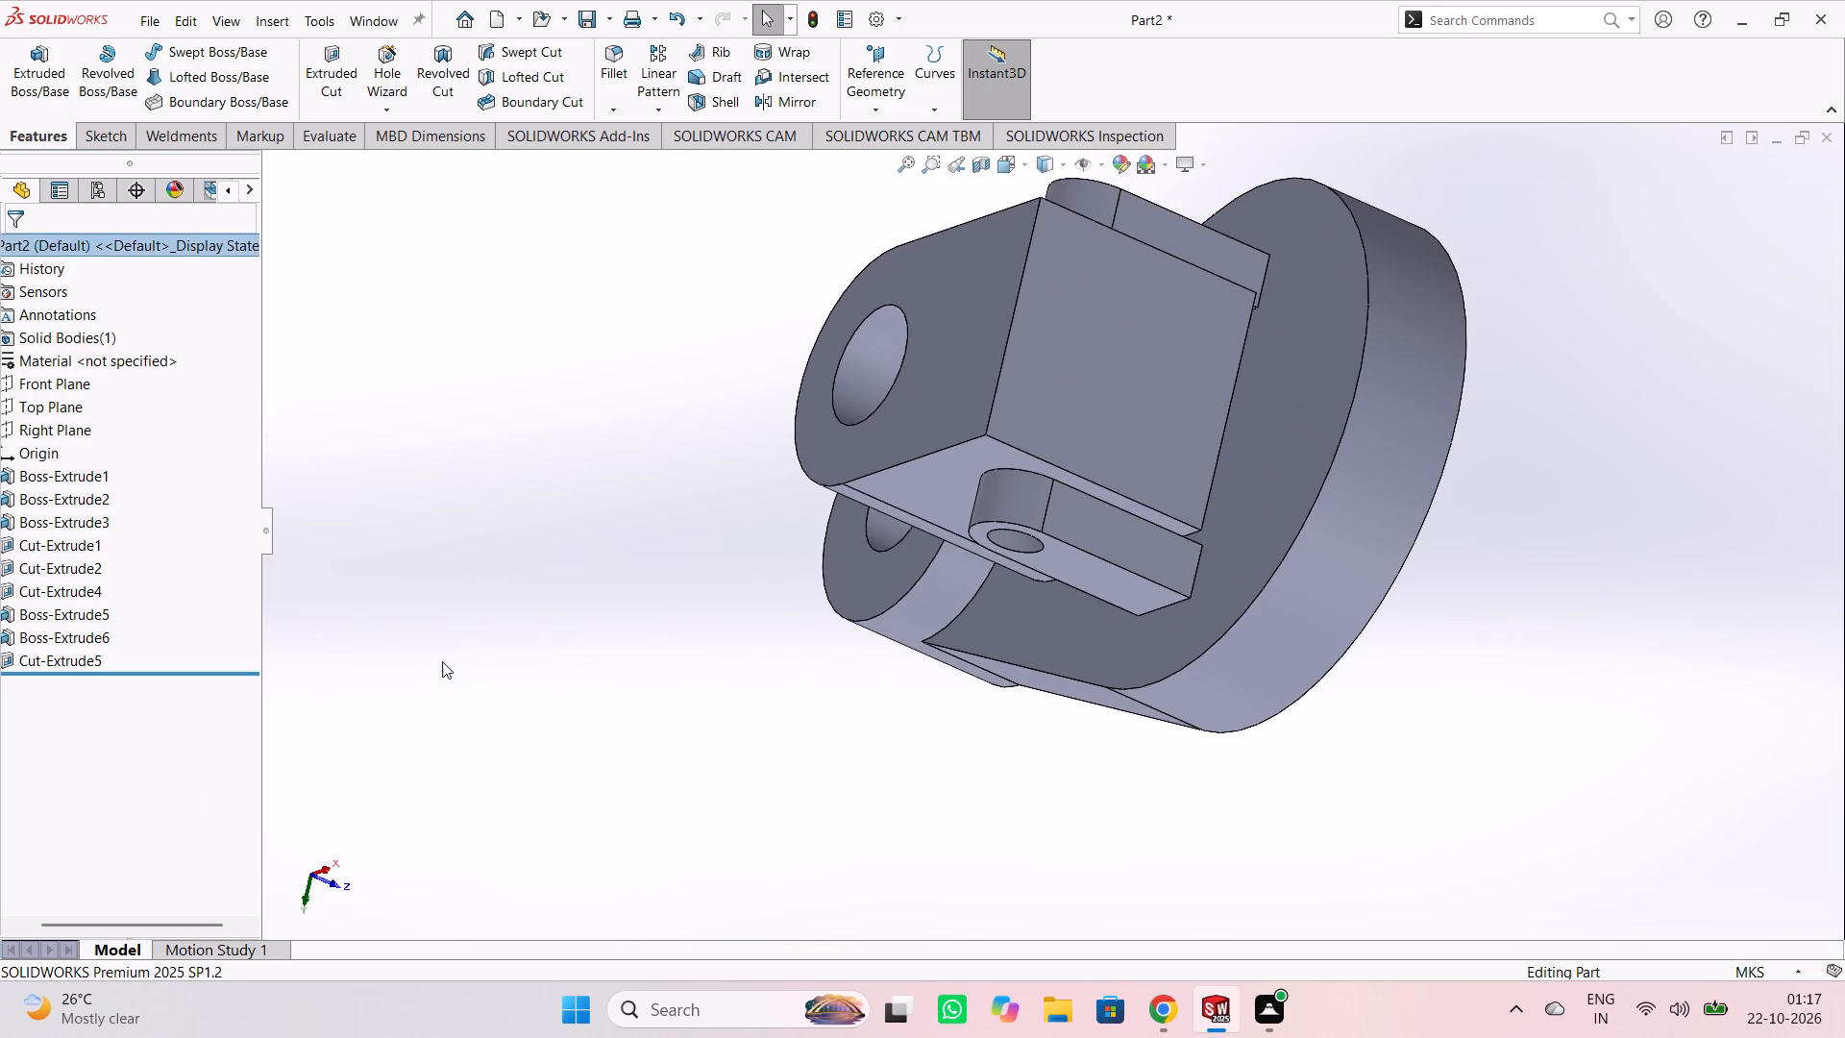
{"action": "middle_click_drag", "start_coordinate": [453, 677], "coordinate": [561, 290]}
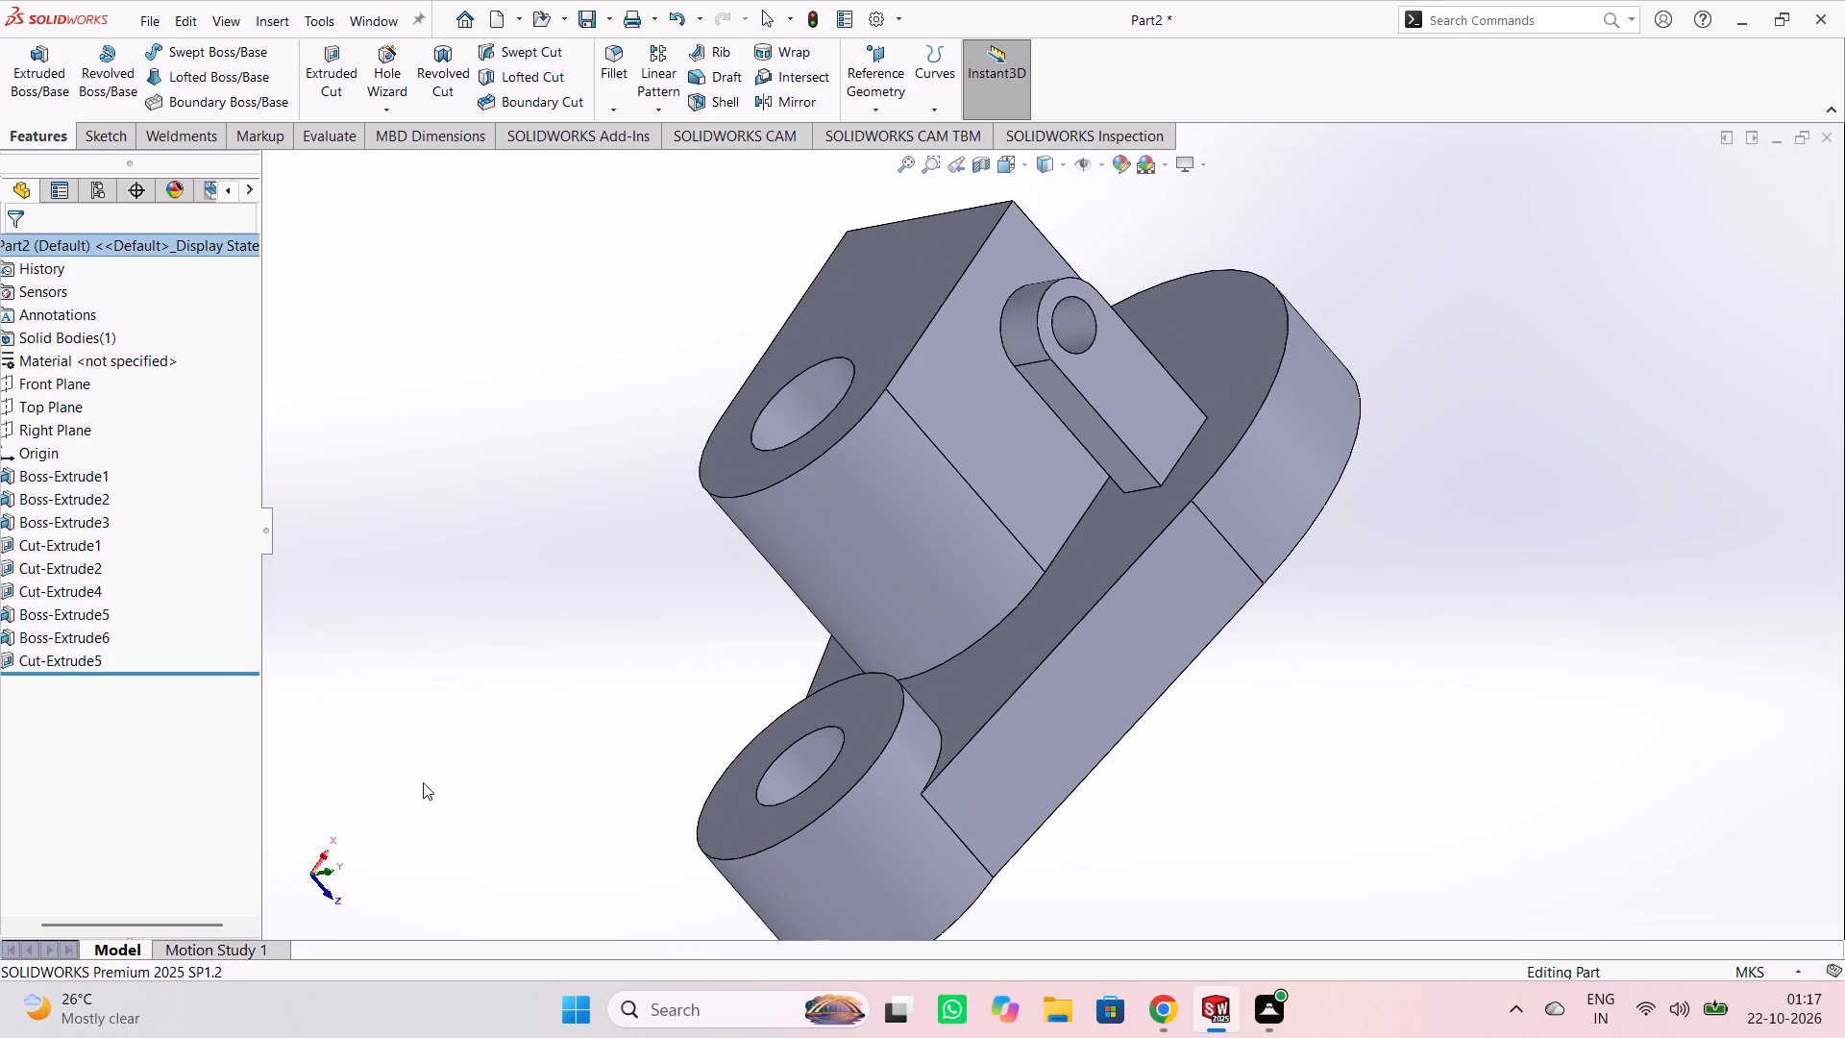
{"action": "middle_click_drag", "start_coordinate": [429, 710], "coordinate": [1385, 903]}
{"action": "scroll", "coordinate": [442, 708], "scroll_direction": "down", "scroll_amount": 1}
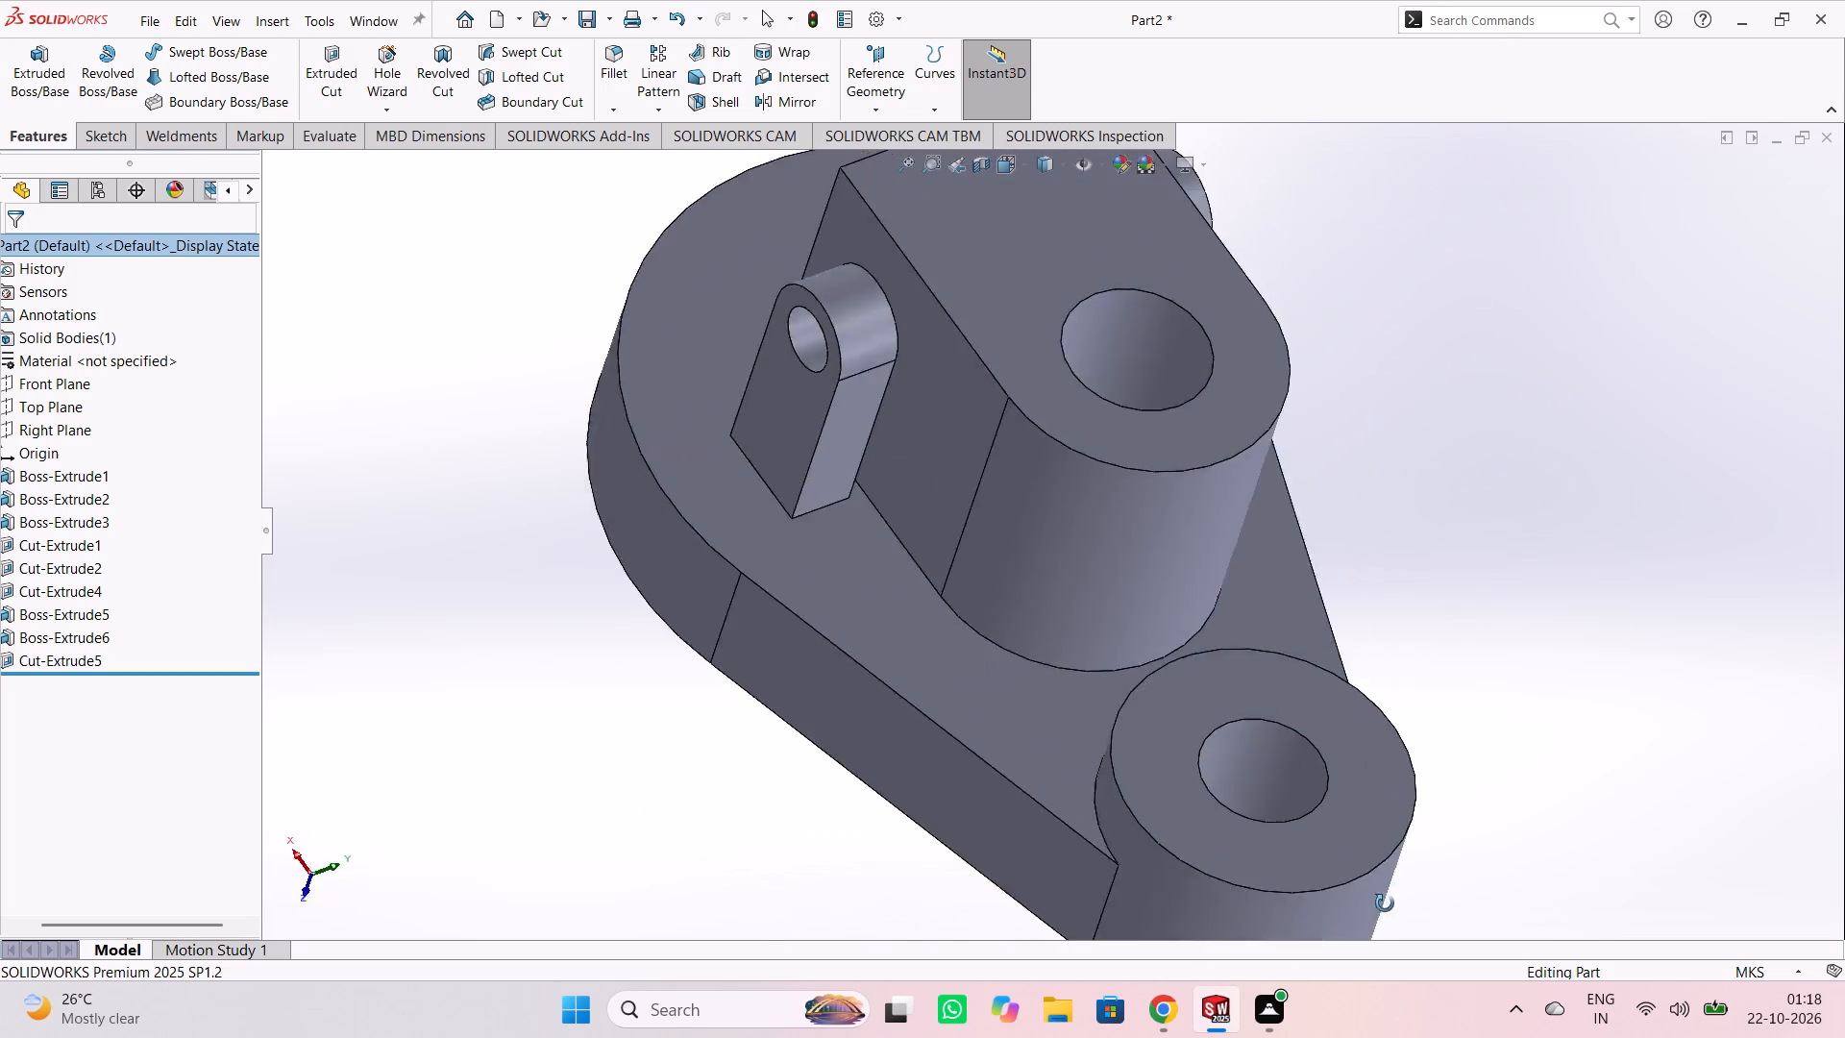
{"action": "middle_click_drag", "start_coordinate": [1385, 903], "coordinate": [1544, 869]}
{"action": "middle_click_drag", "start_coordinate": [450, 331], "coordinate": [609, 651]}
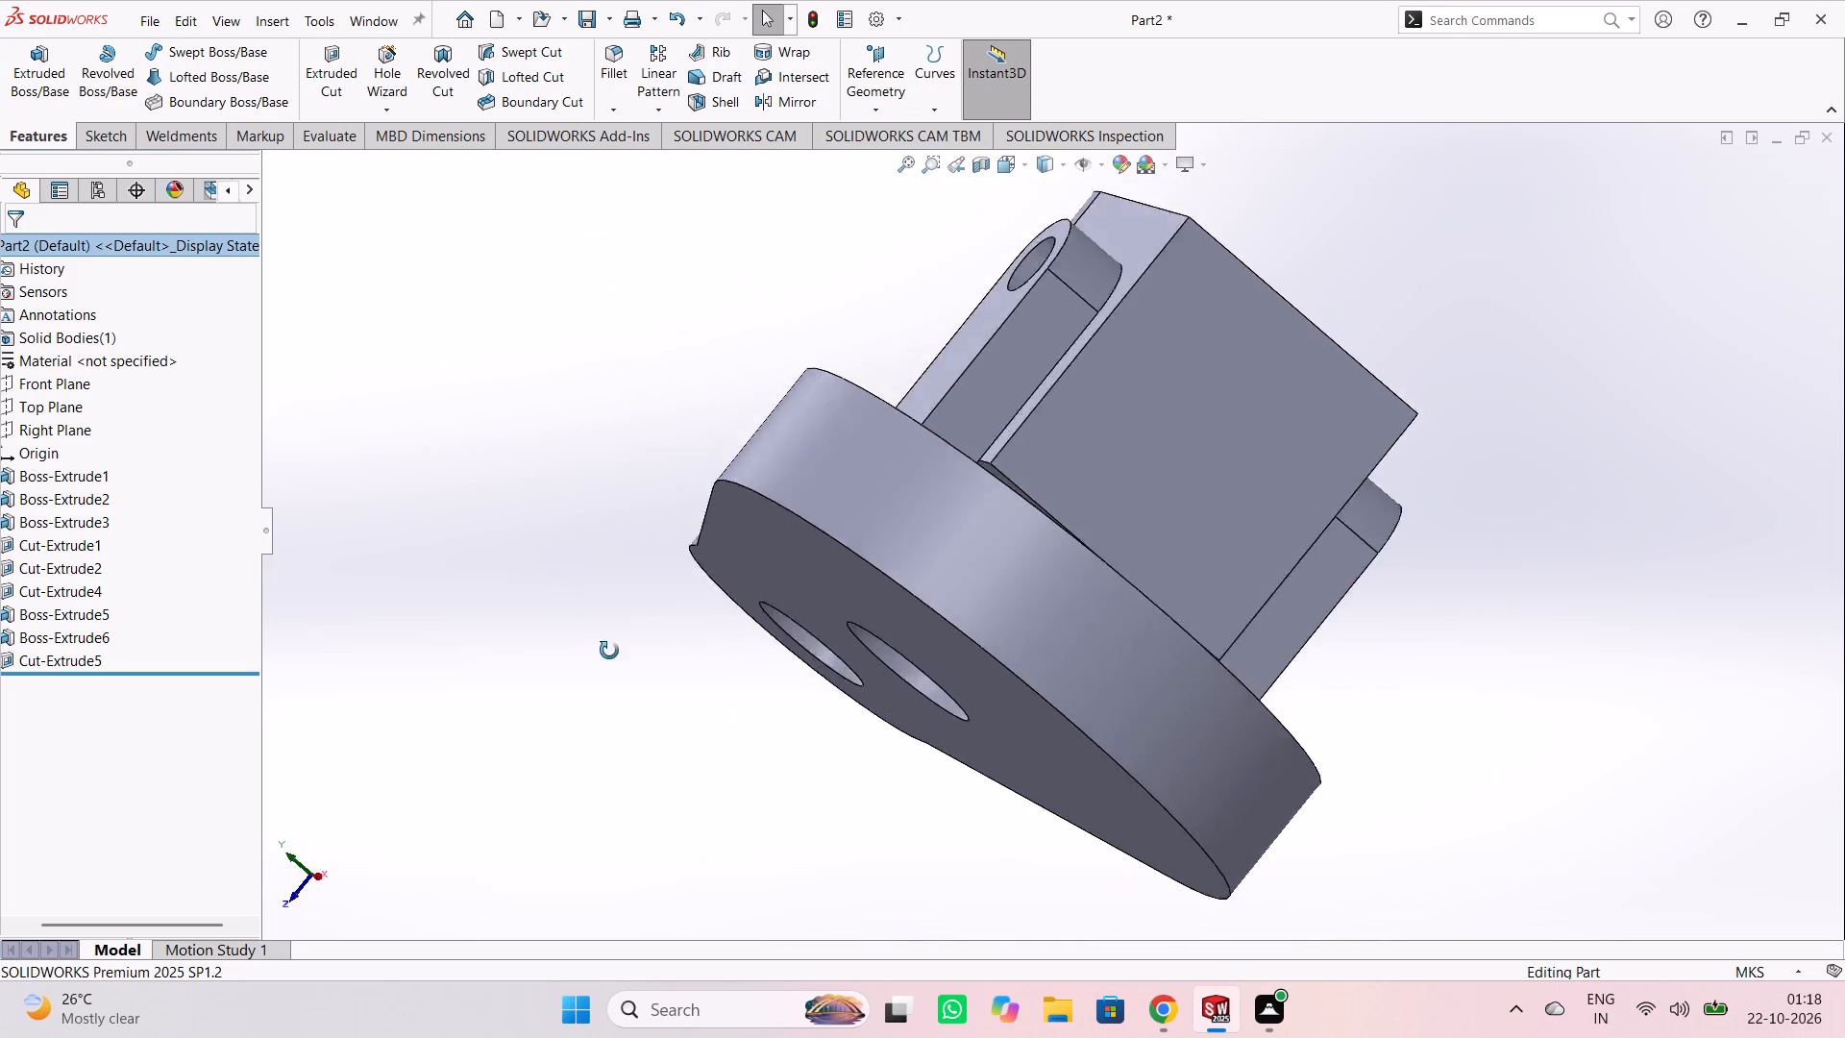
{"action": "middle_click_drag", "start_coordinate": [609, 651], "coordinate": [674, 867]}
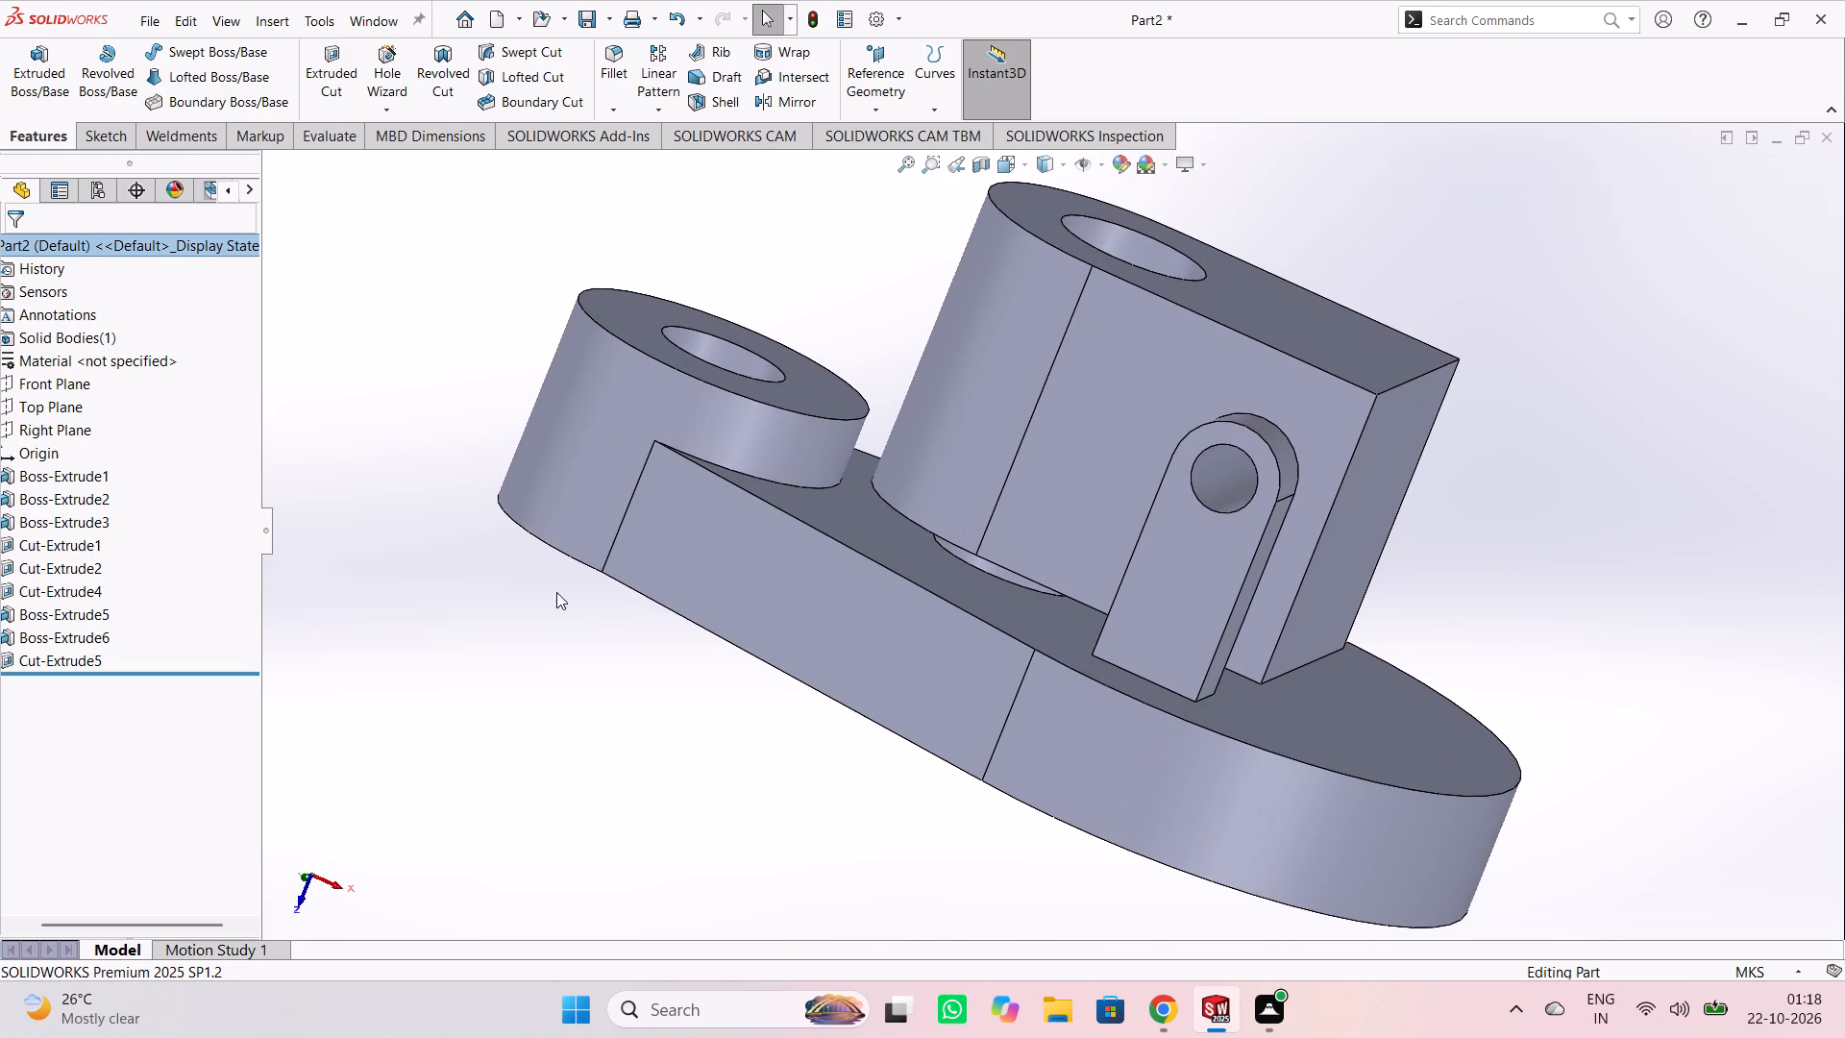
{"action": "middle_click_drag", "start_coordinate": [556, 592], "coordinate": [529, 671]}
{"action": "scroll", "coordinate": [1717, 554], "scroll_direction": "down", "scroll_amount": 1}
{"action": "scroll", "coordinate": [1438, 613], "scroll_direction": "up", "scroll_amount": 1}
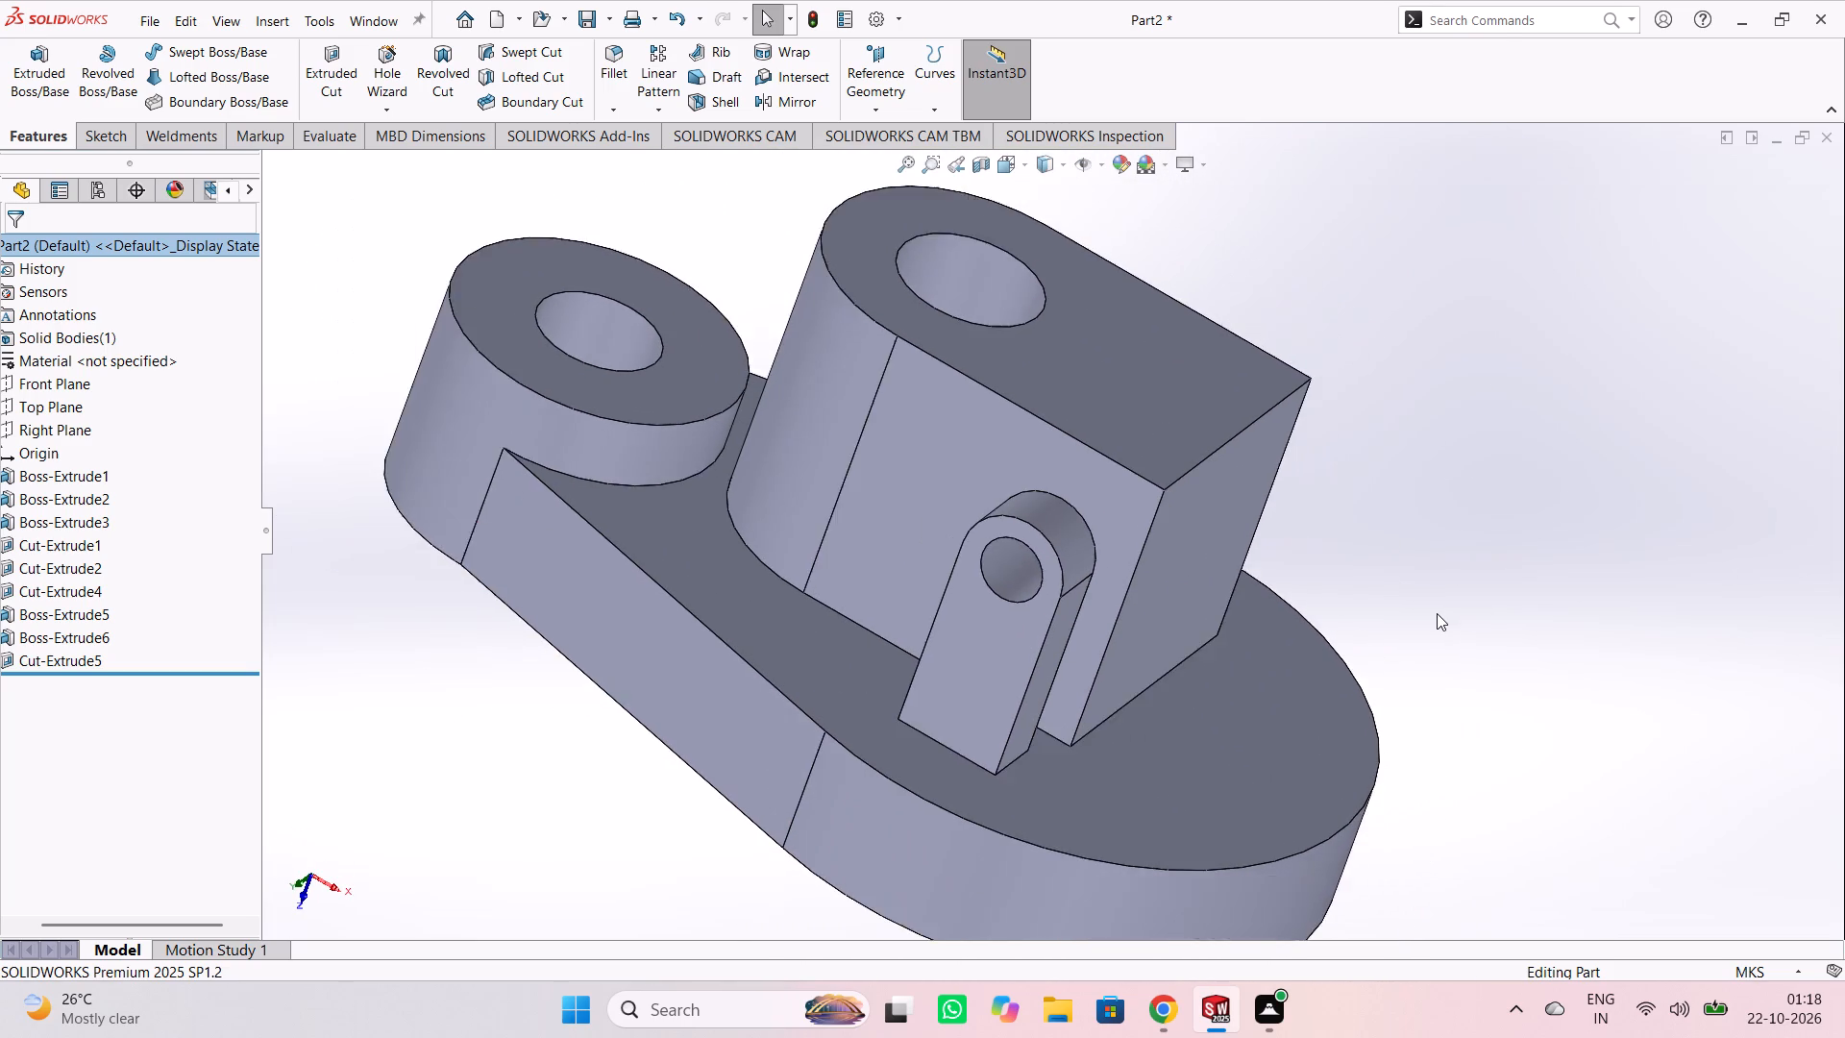
{"action": "scroll", "coordinate": [1437, 613], "scroll_direction": "up", "scroll_amount": 3}
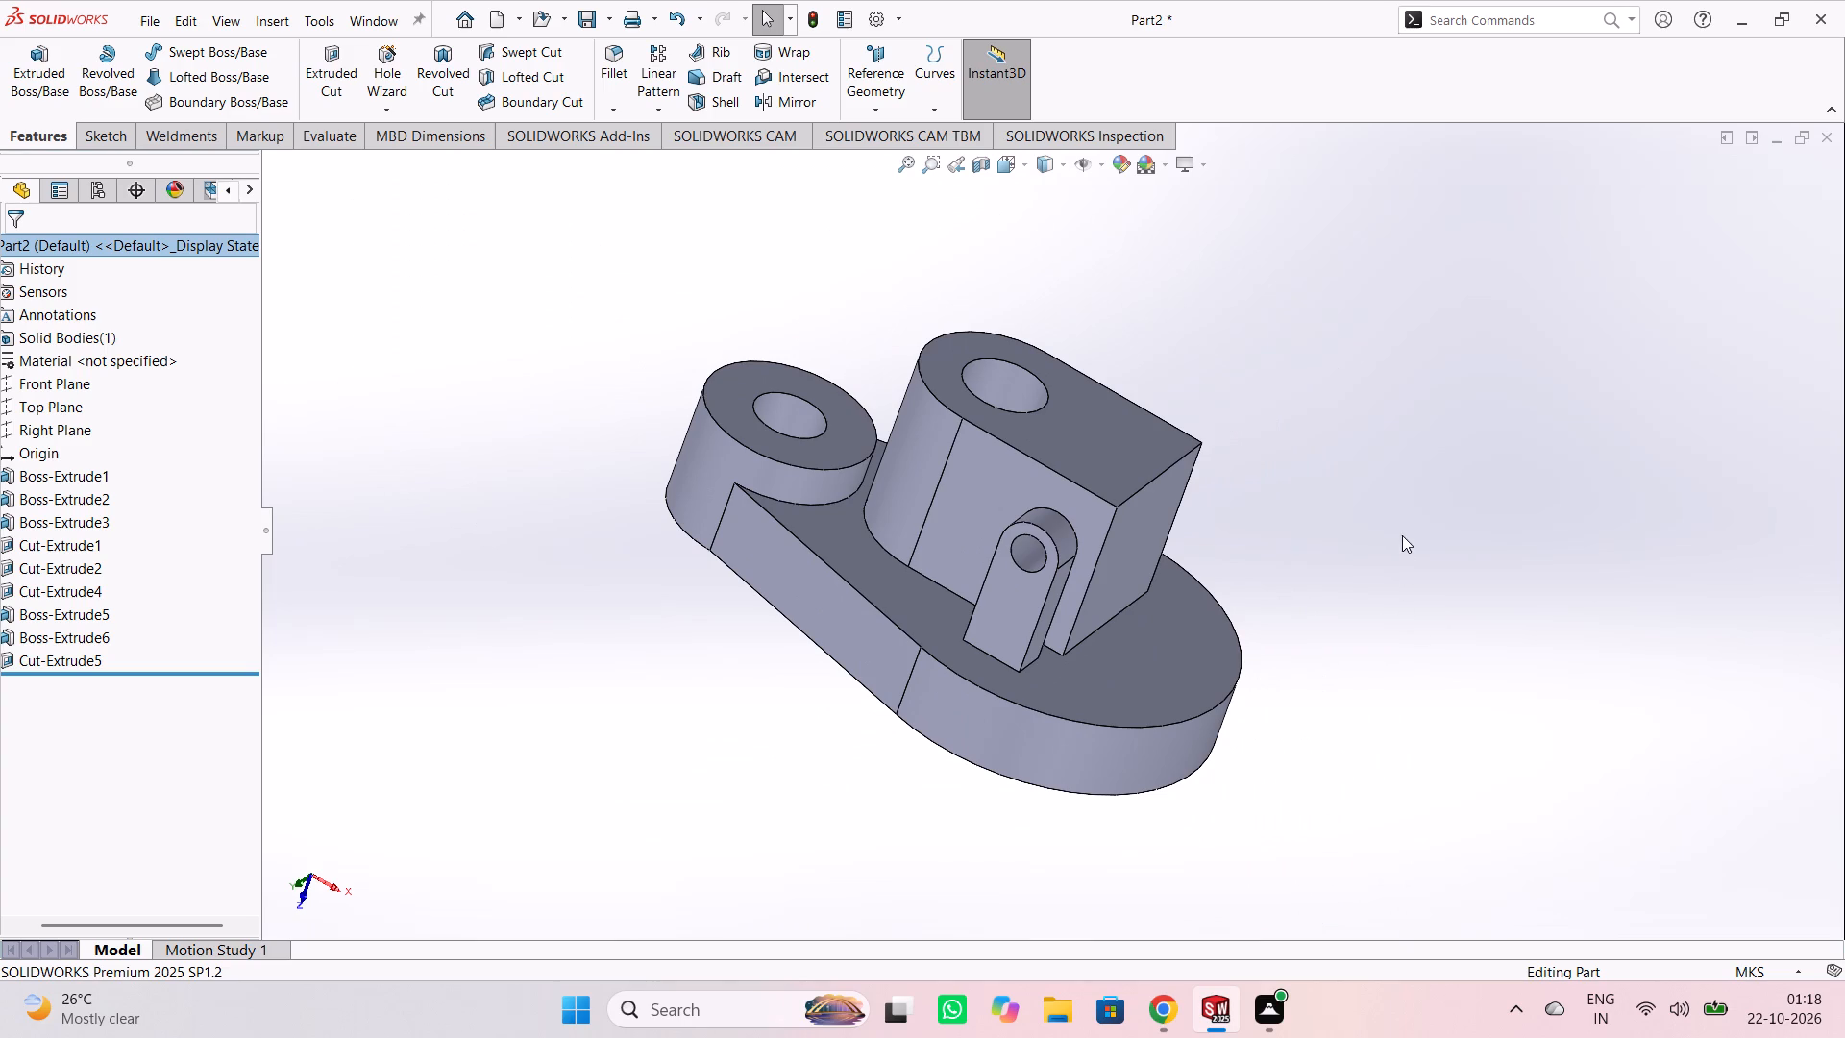
{"action": "middle_click_drag", "start_coordinate": [593, 545], "coordinate": [592, 545]}
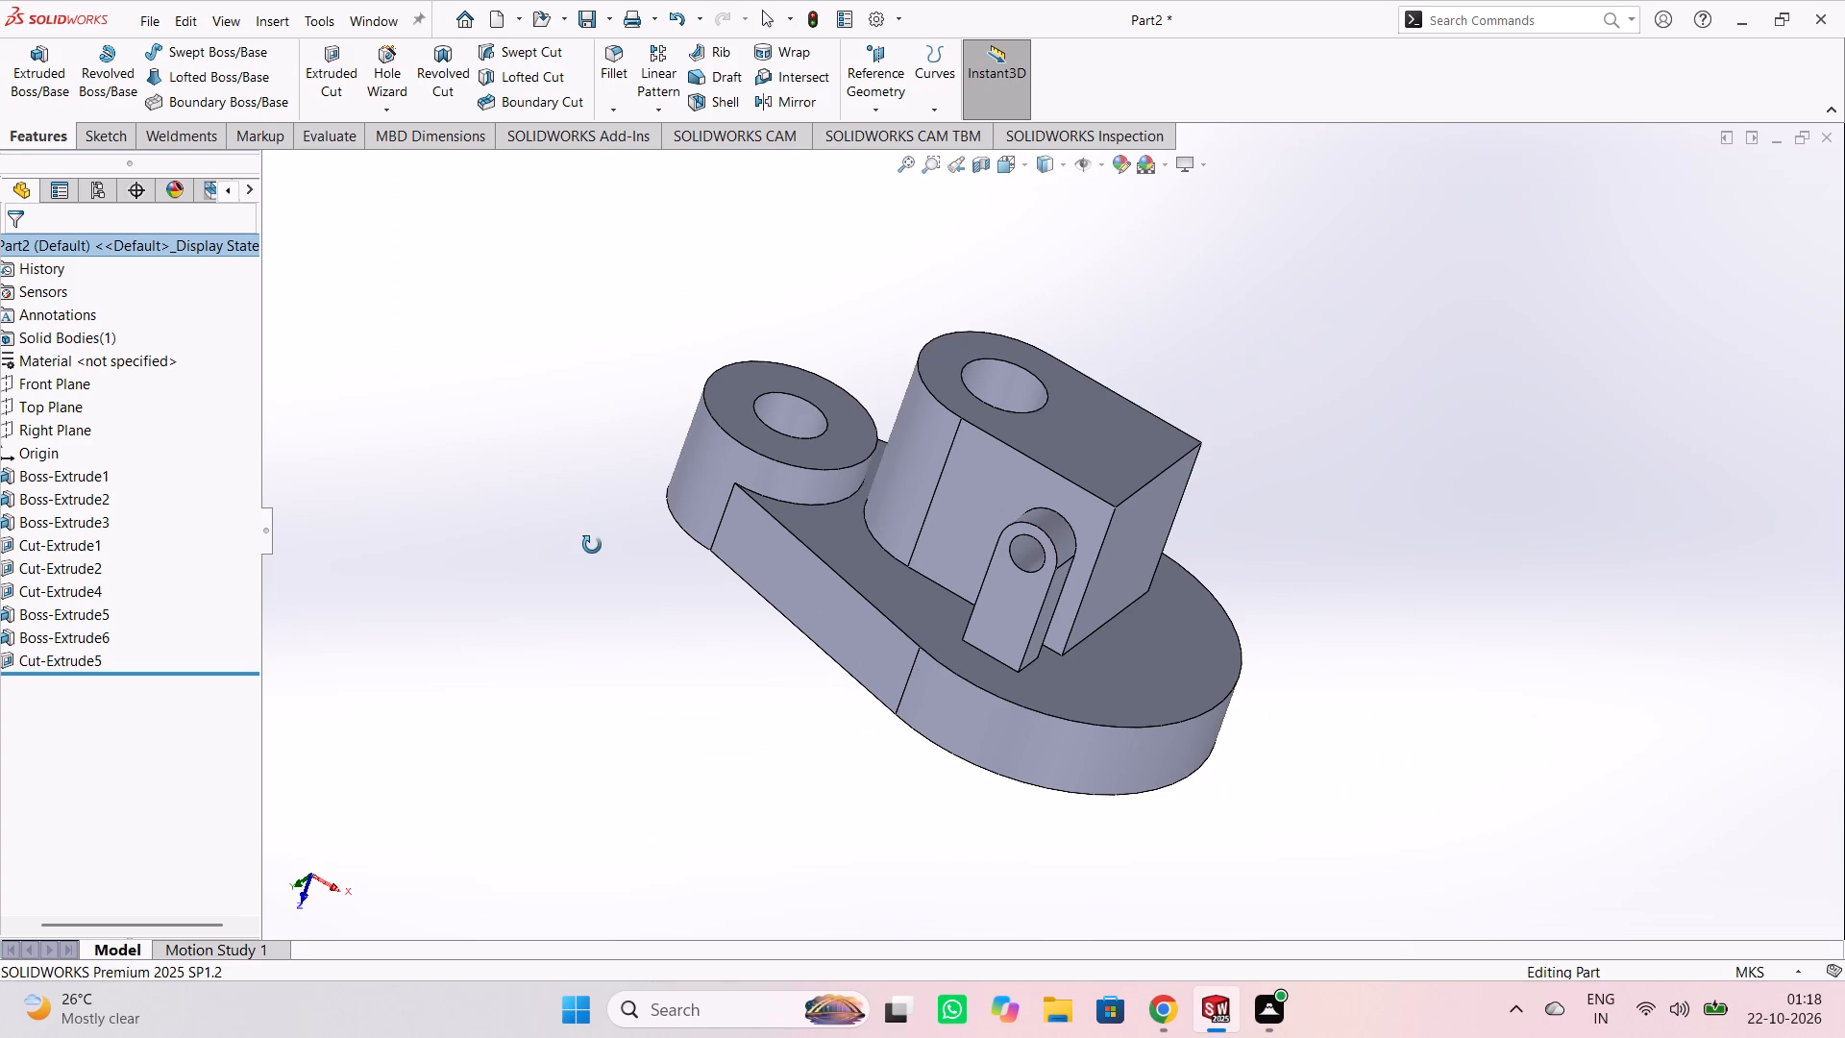
{"action": "middle_click_drag", "start_coordinate": [592, 545], "coordinate": [571, 643]}
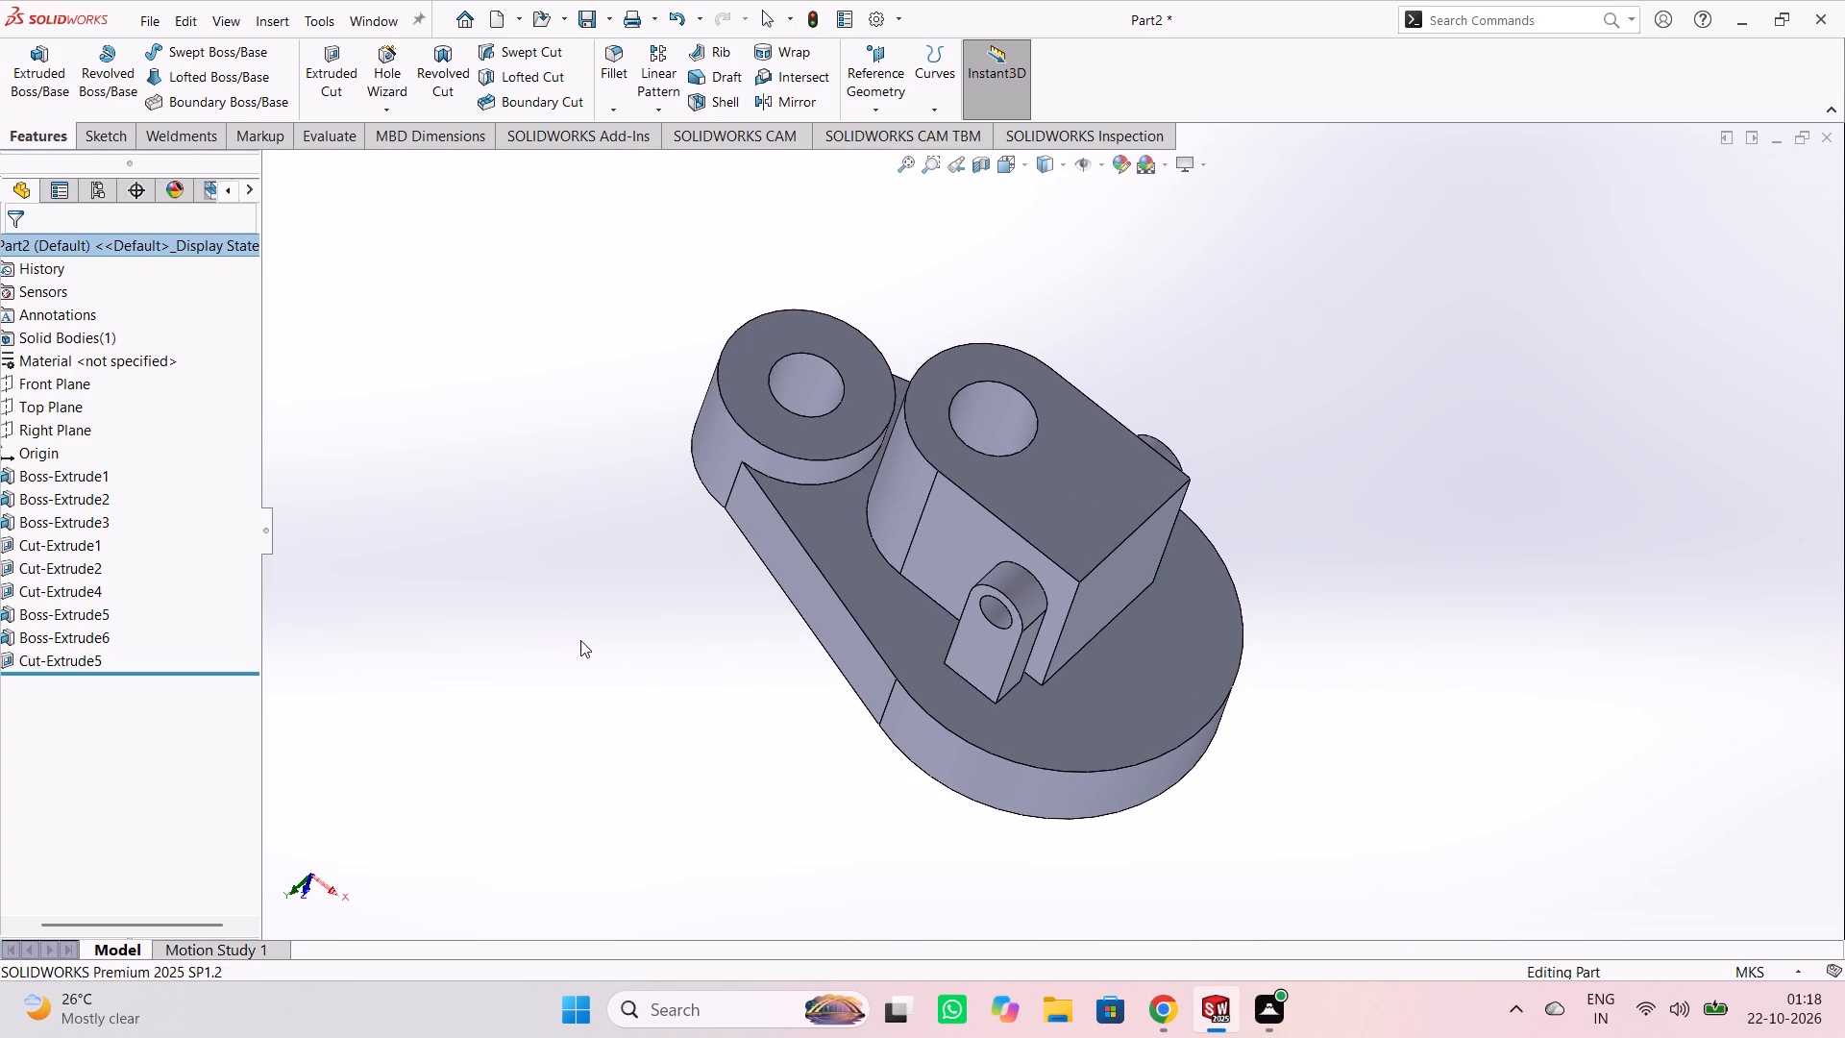
{"action": "middle_click_drag", "start_coordinate": [625, 685], "coordinate": [578, 623]}
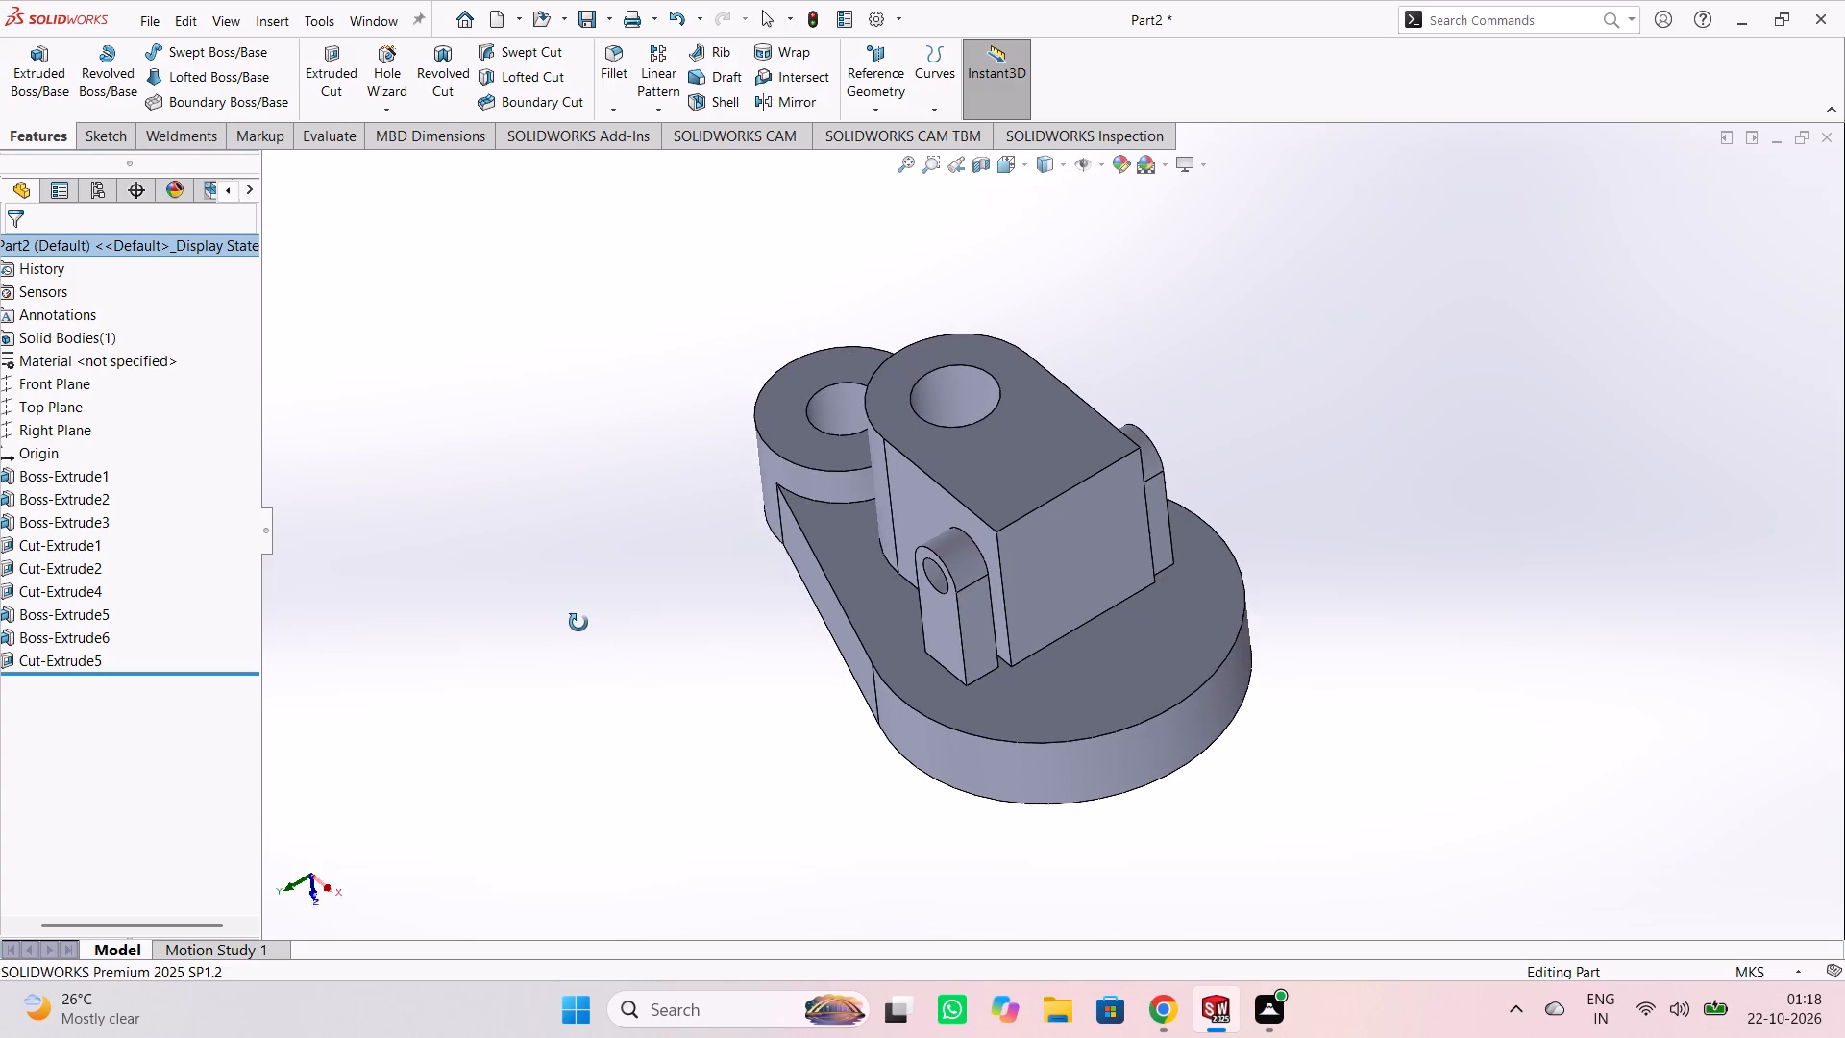
{"action": "middle_click_drag", "start_coordinate": [578, 623], "coordinate": [597, 581]}
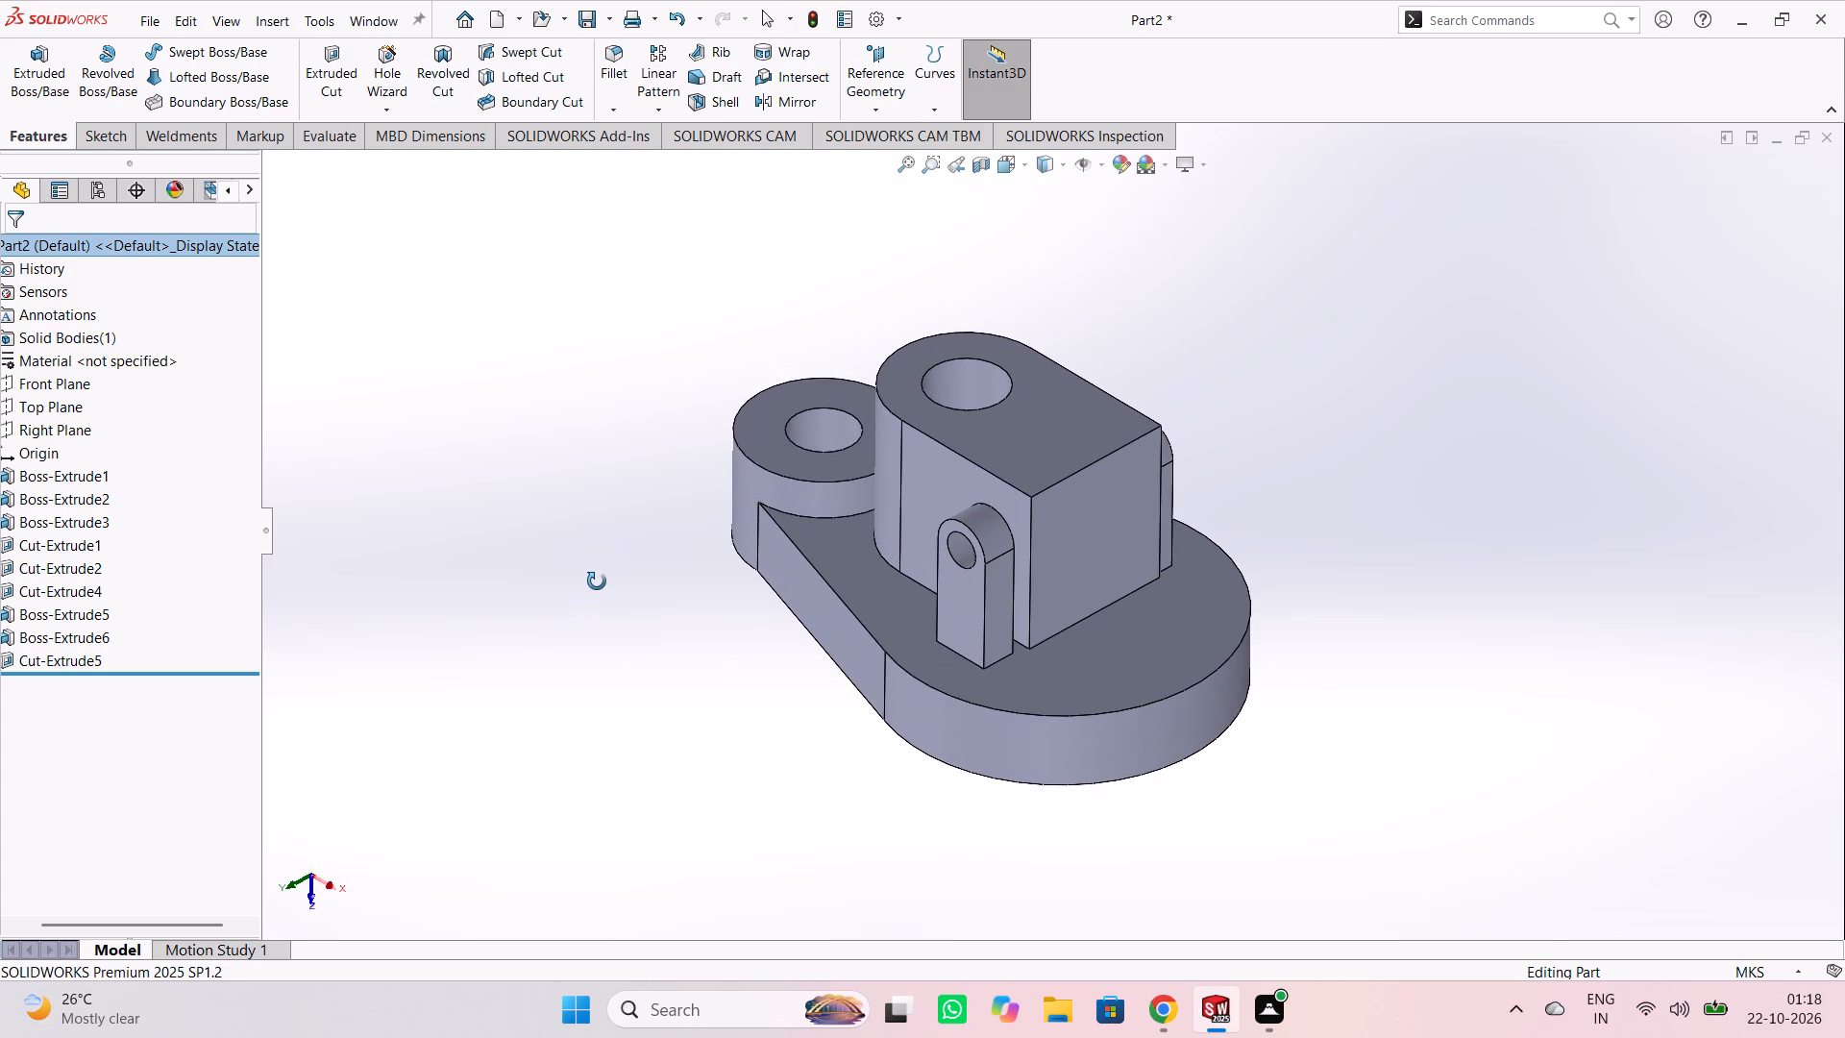
{"action": "middle_click_drag", "start_coordinate": [597, 581], "coordinate": [596, 581]}
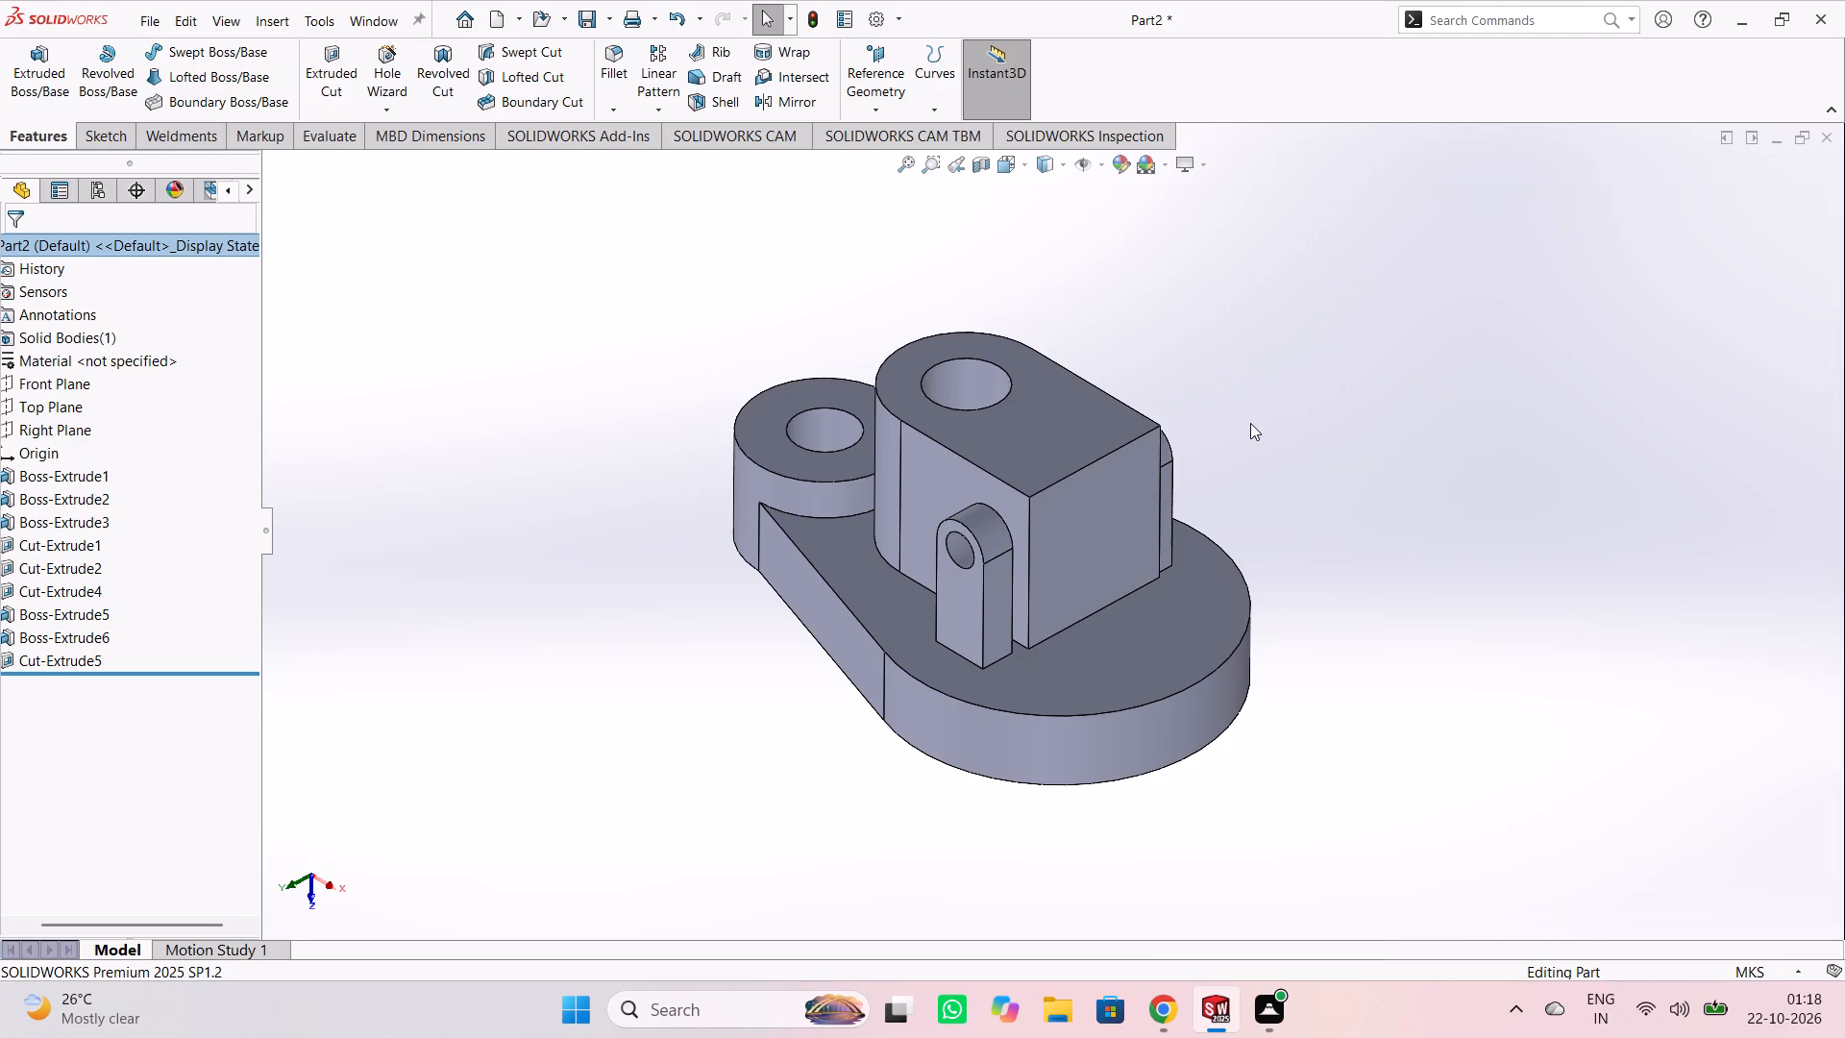
{"action": "scroll", "coordinate": [1249, 424], "scroll_direction": "up", "scroll_amount": 1}
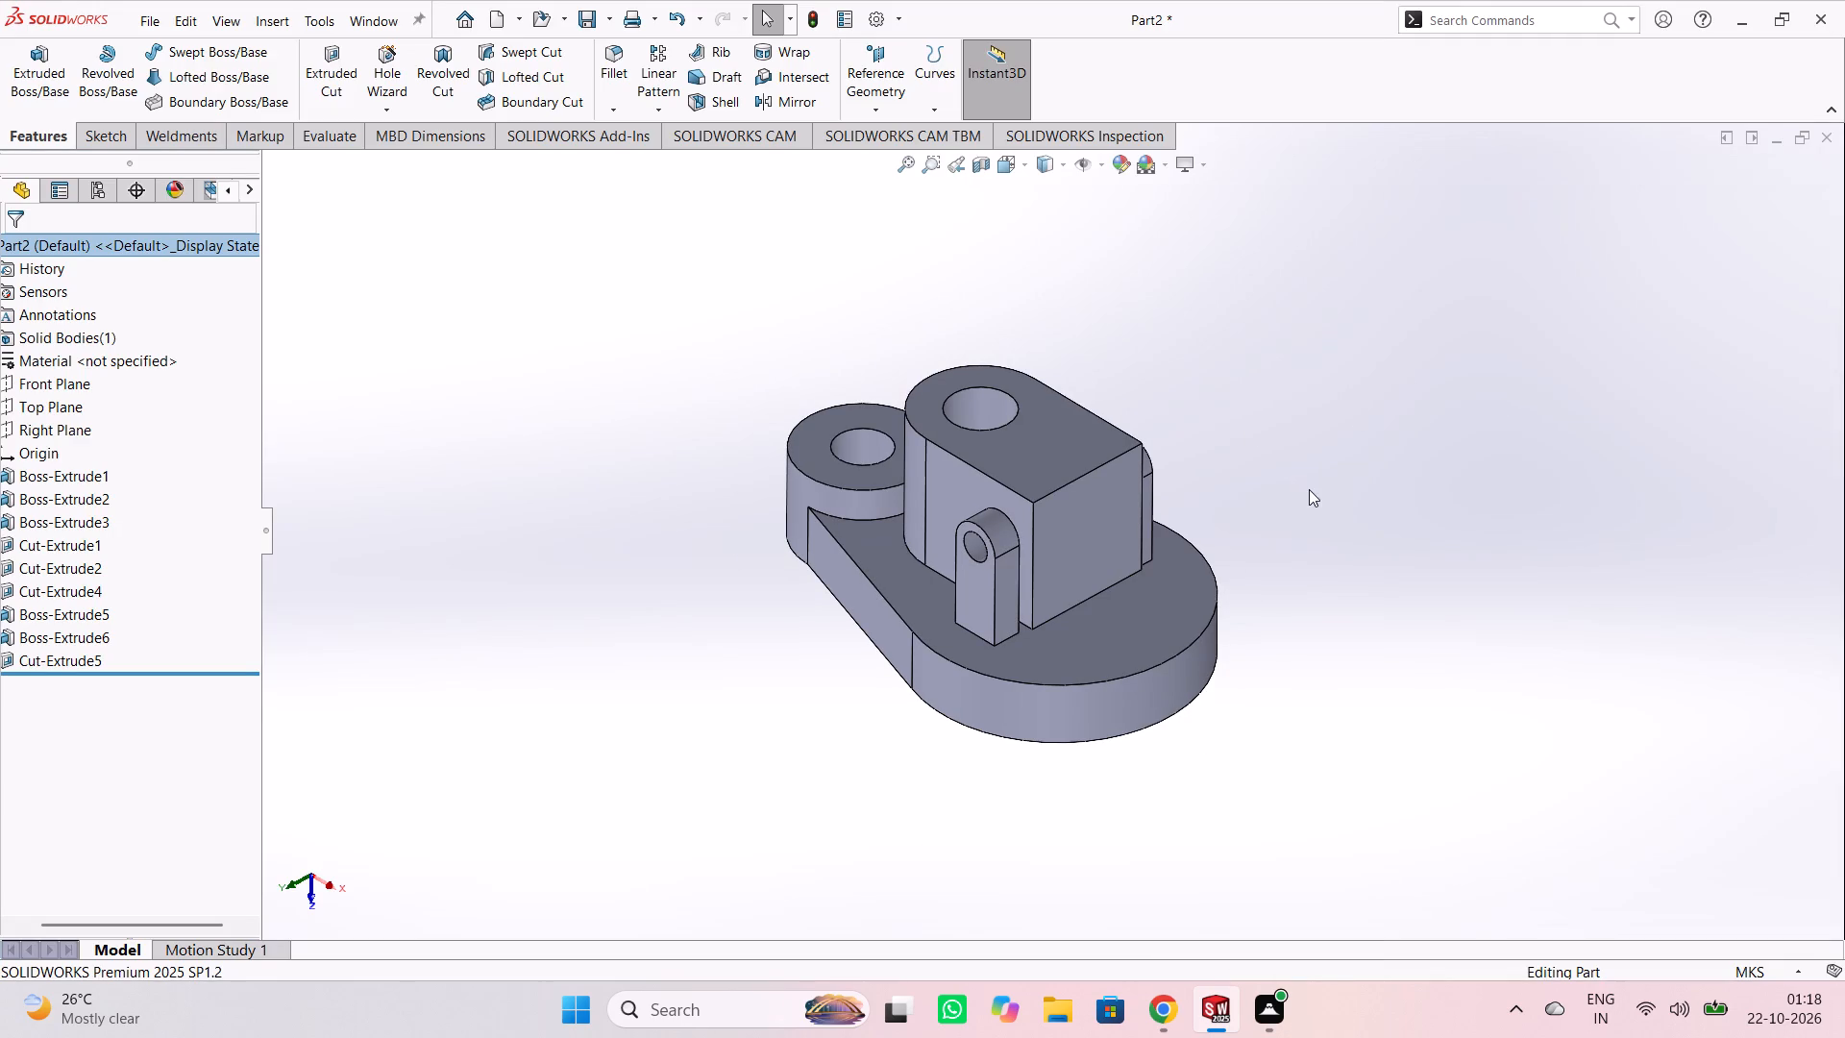
Save the part as "3D model of a small base block" in the Solidworks Practice folder, in SOLIDWORKS Part format.
{"action": "left_click", "coordinate": [138, 12]}
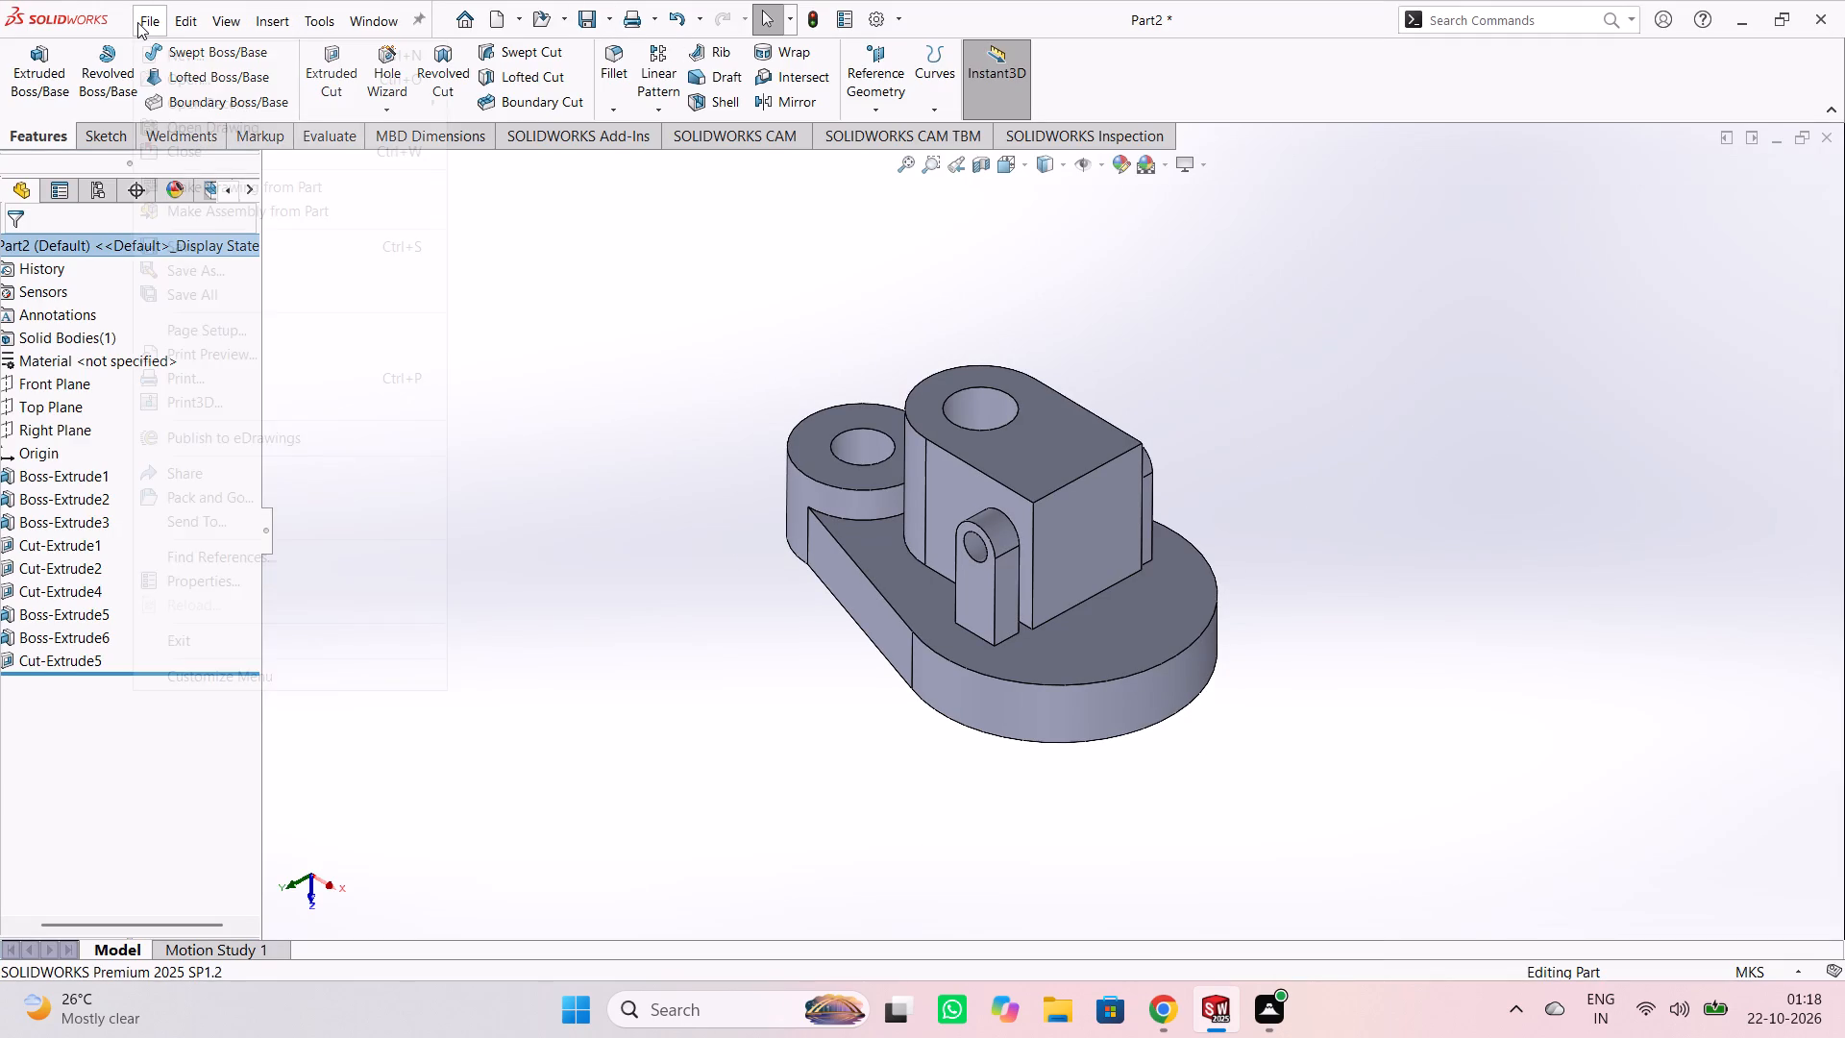
{"action": "left_click", "coordinate": [233, 277]}
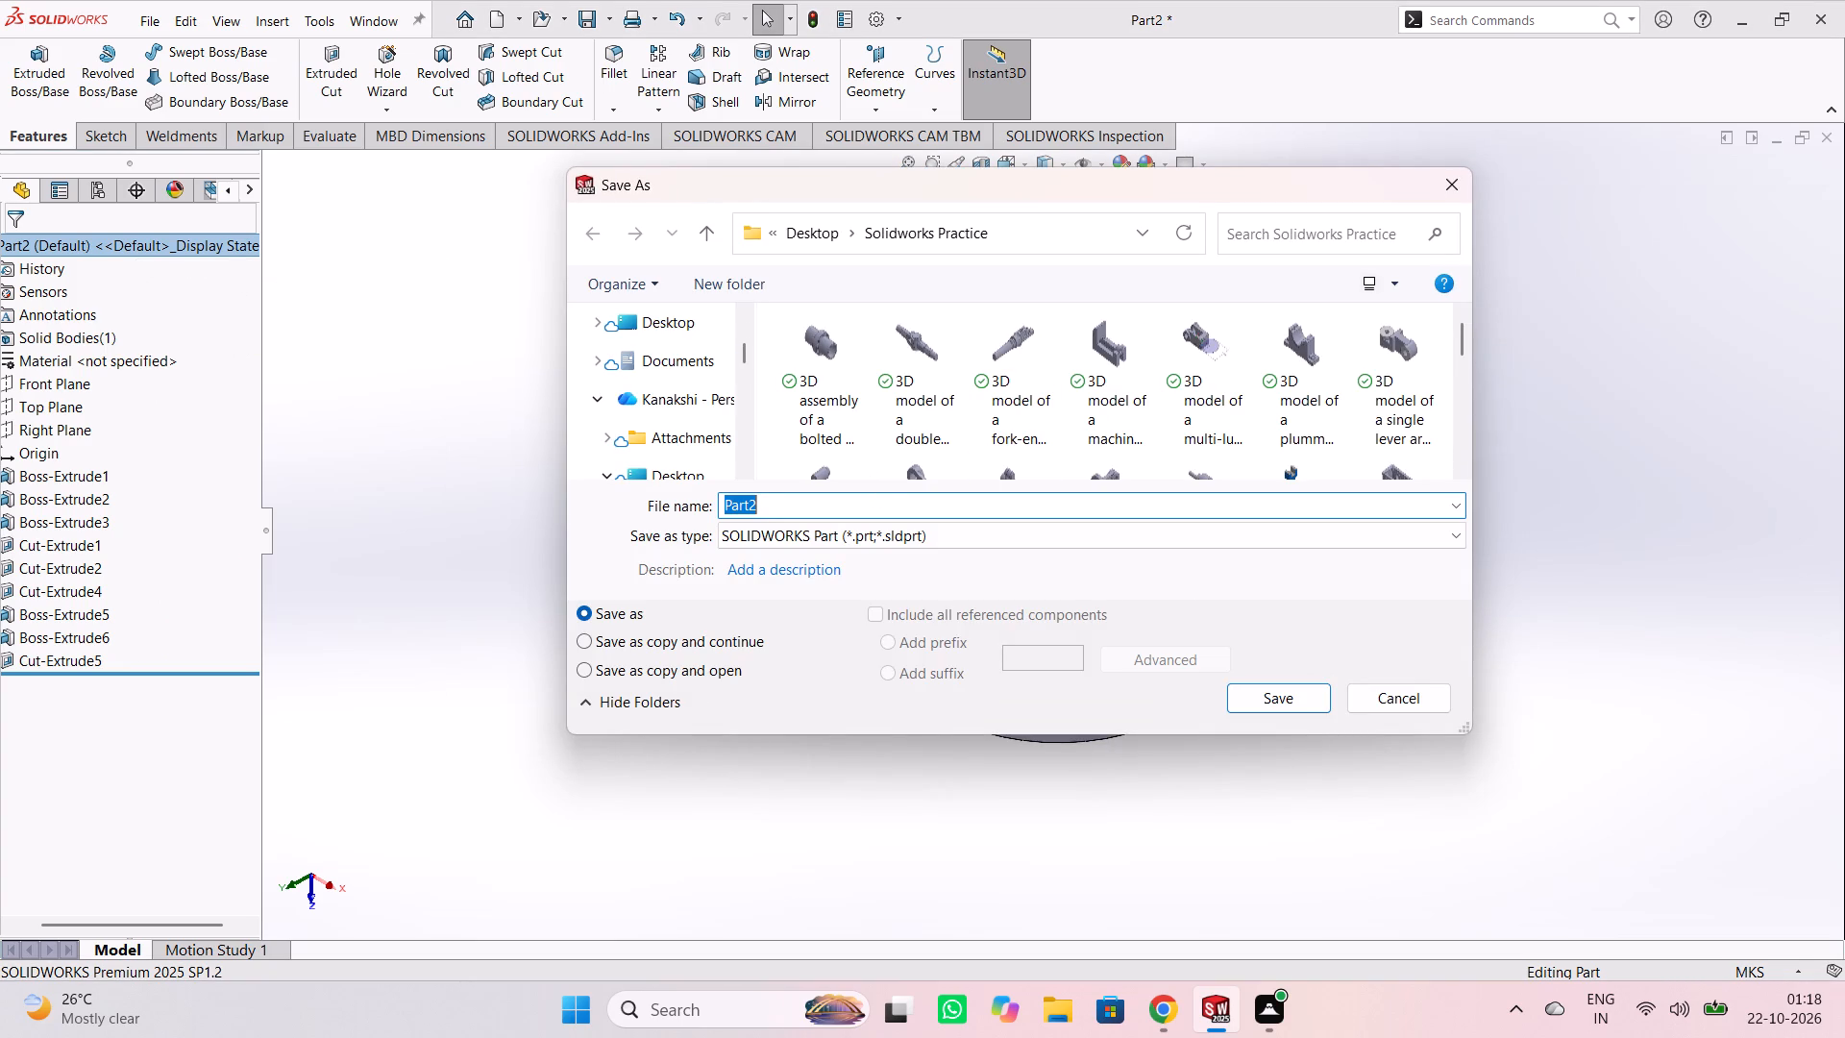
{"action": "key", "text": "ctrl+v"}
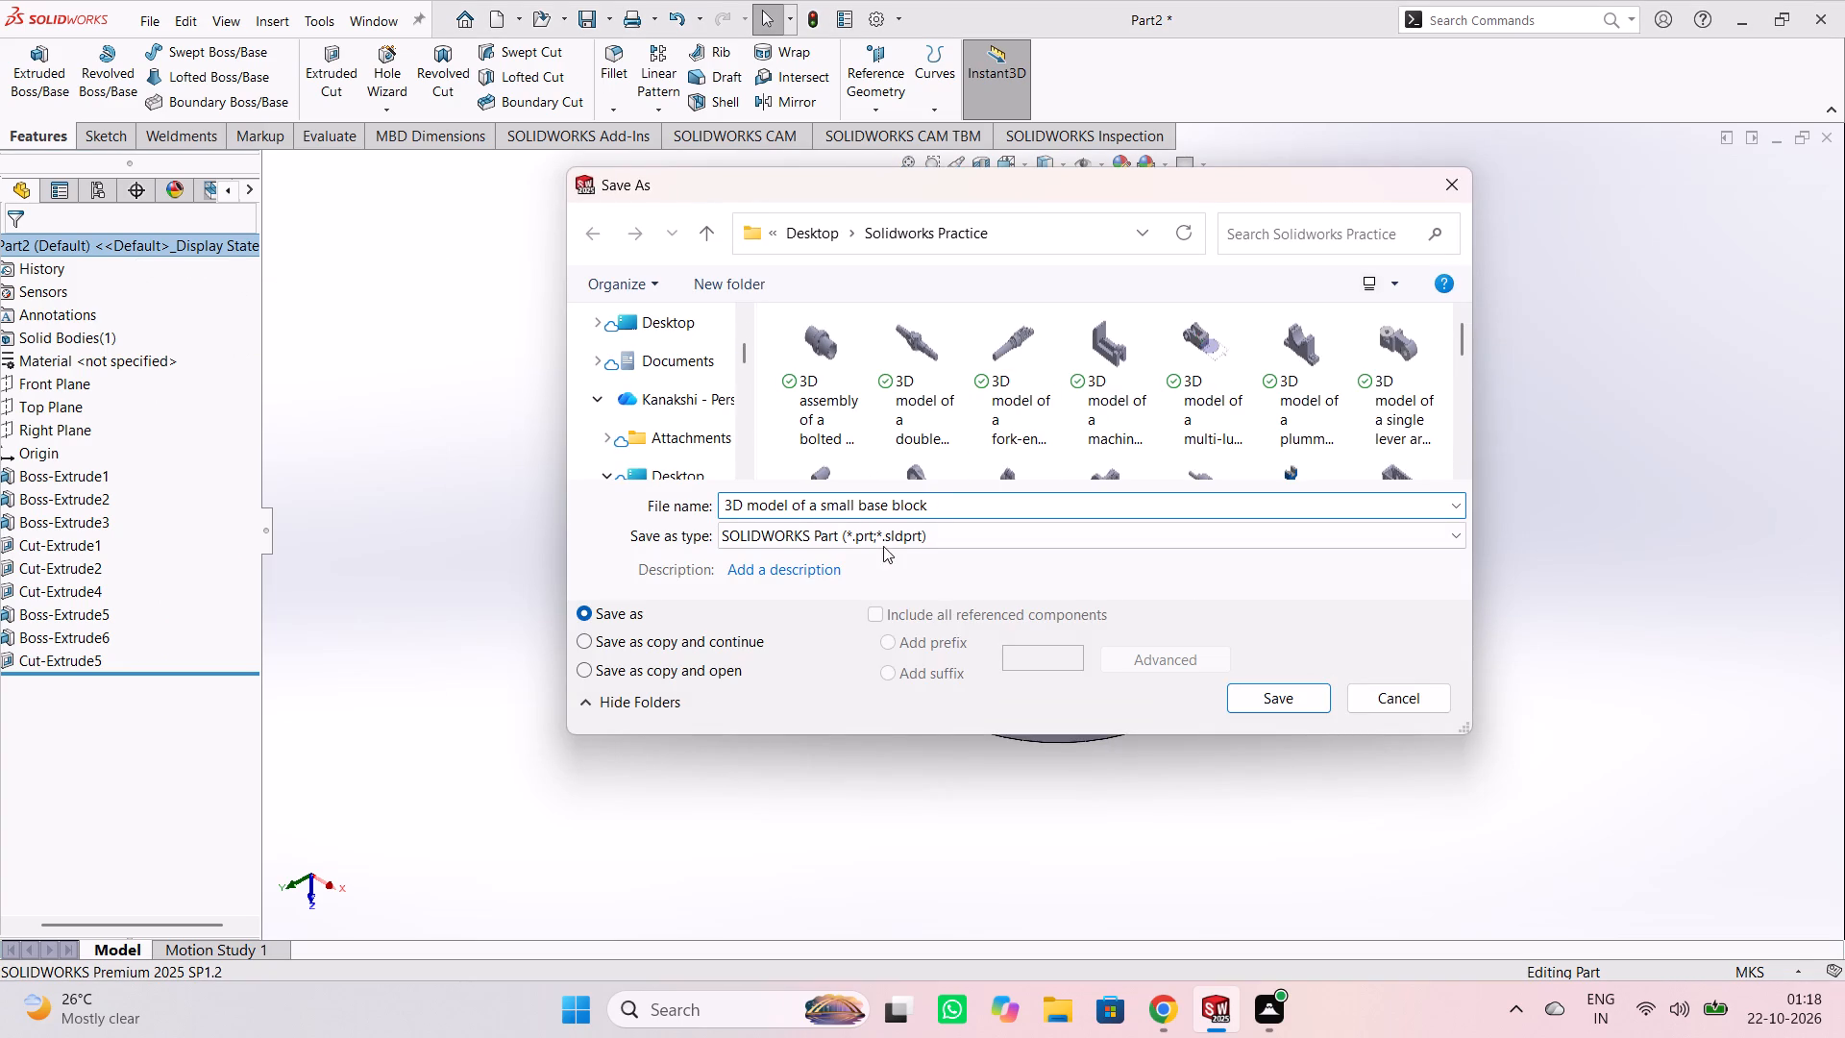
{"action": "left_click", "coordinate": [1257, 691]}
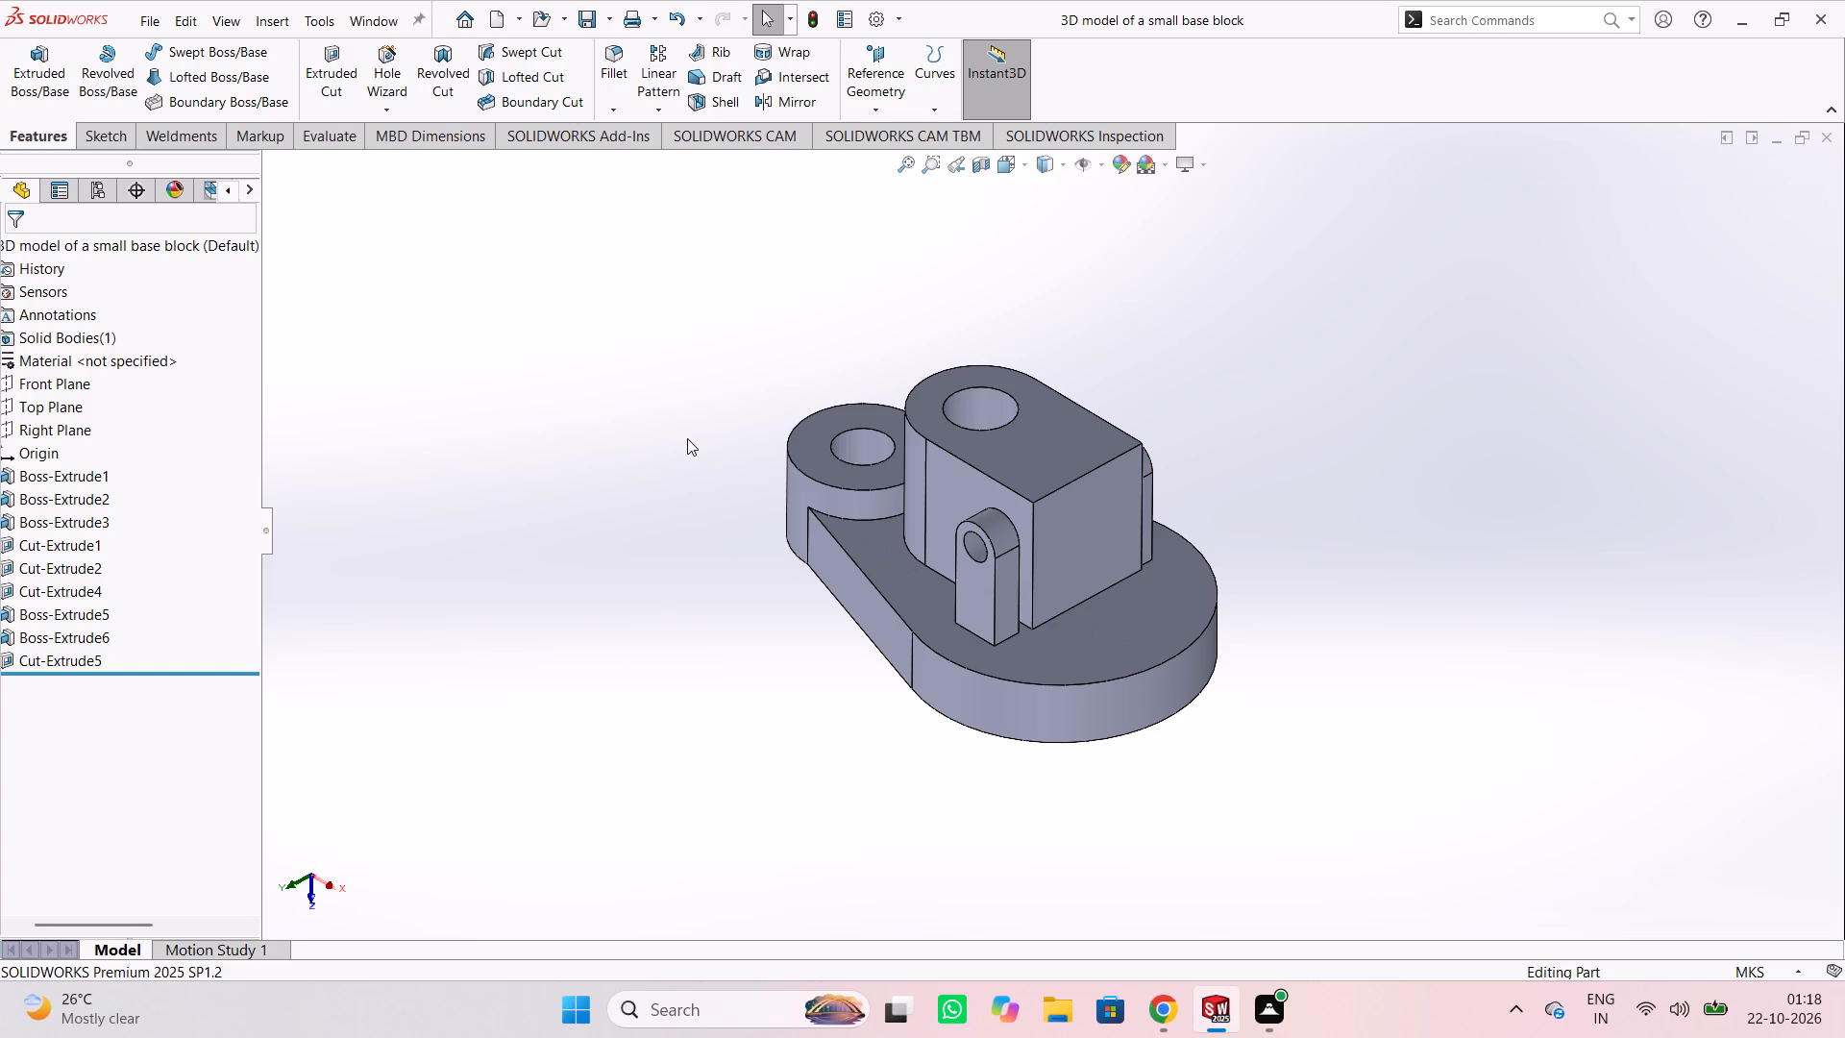
Save a PDF copy of the part in the Solidworks Practice folder under the name "3D model of a small base block".
{"action": "left_click", "coordinate": [142, 9]}
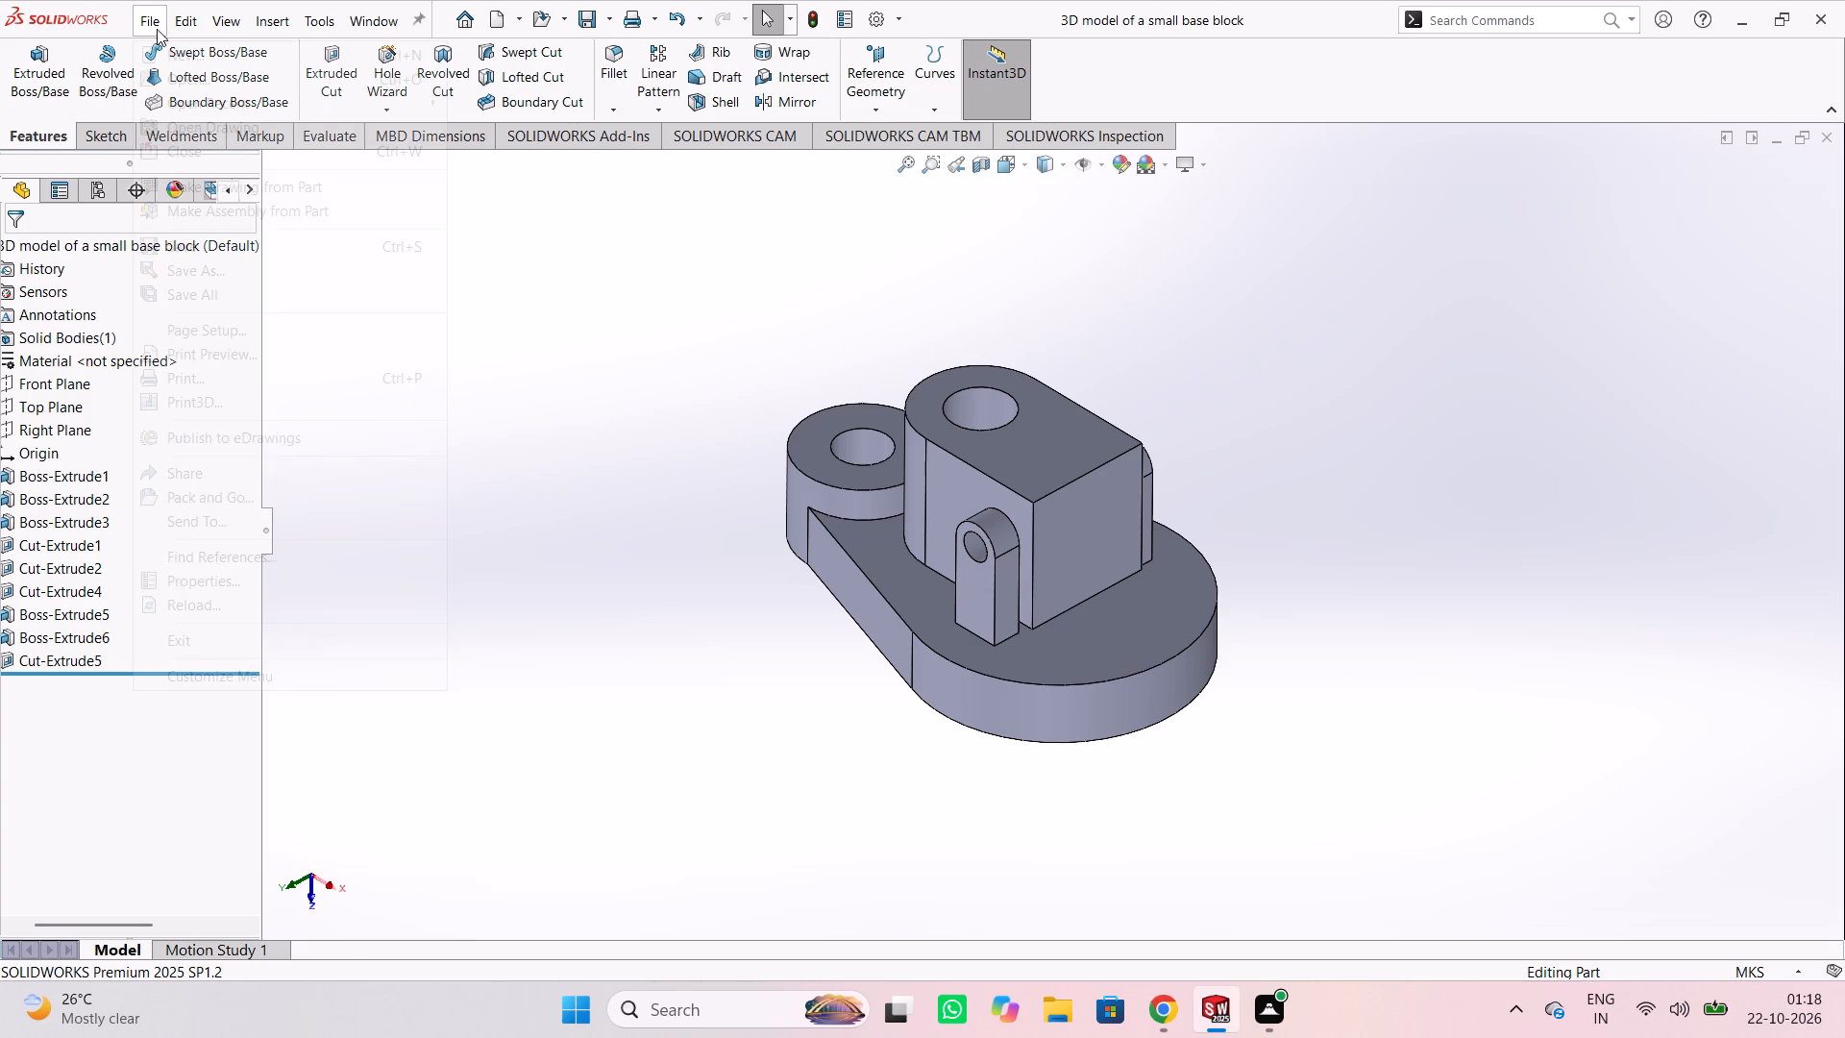
{"action": "left_click", "coordinate": [255, 275]}
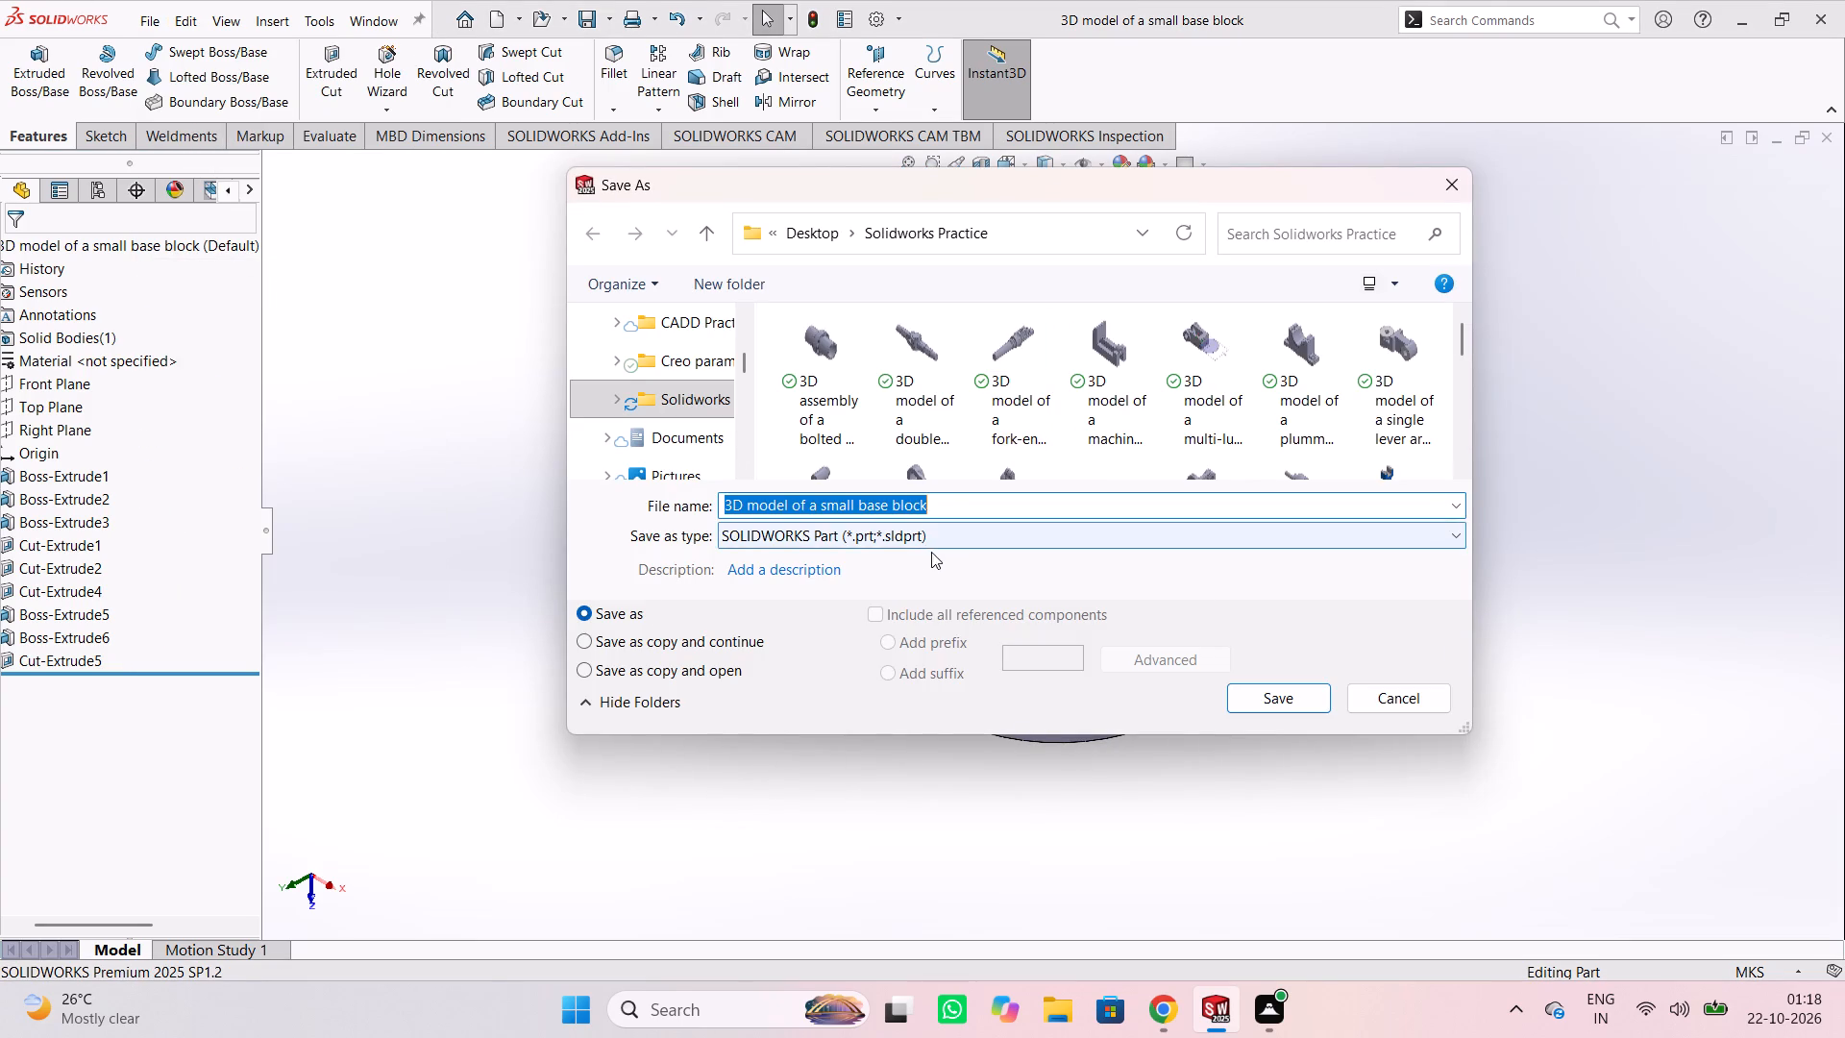
{"action": "left_click", "coordinate": [940, 546]}
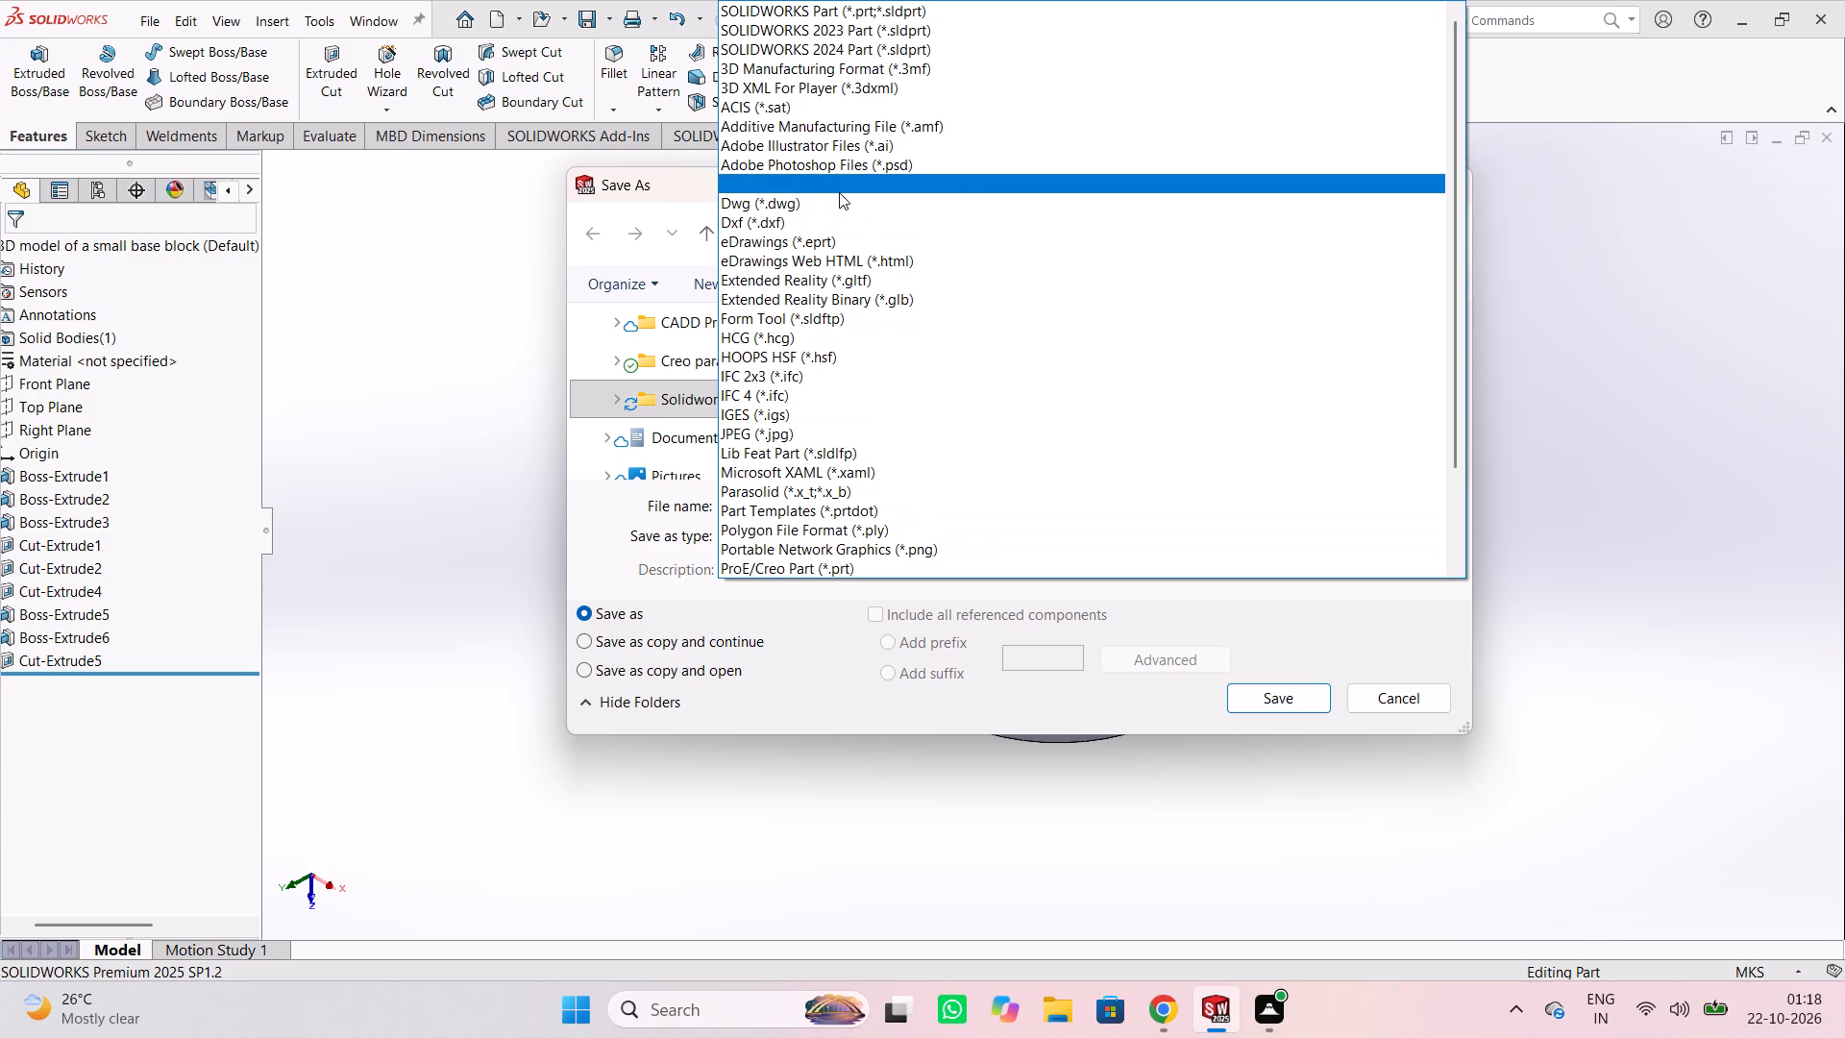
{"action": "left_click", "coordinate": [839, 192]}
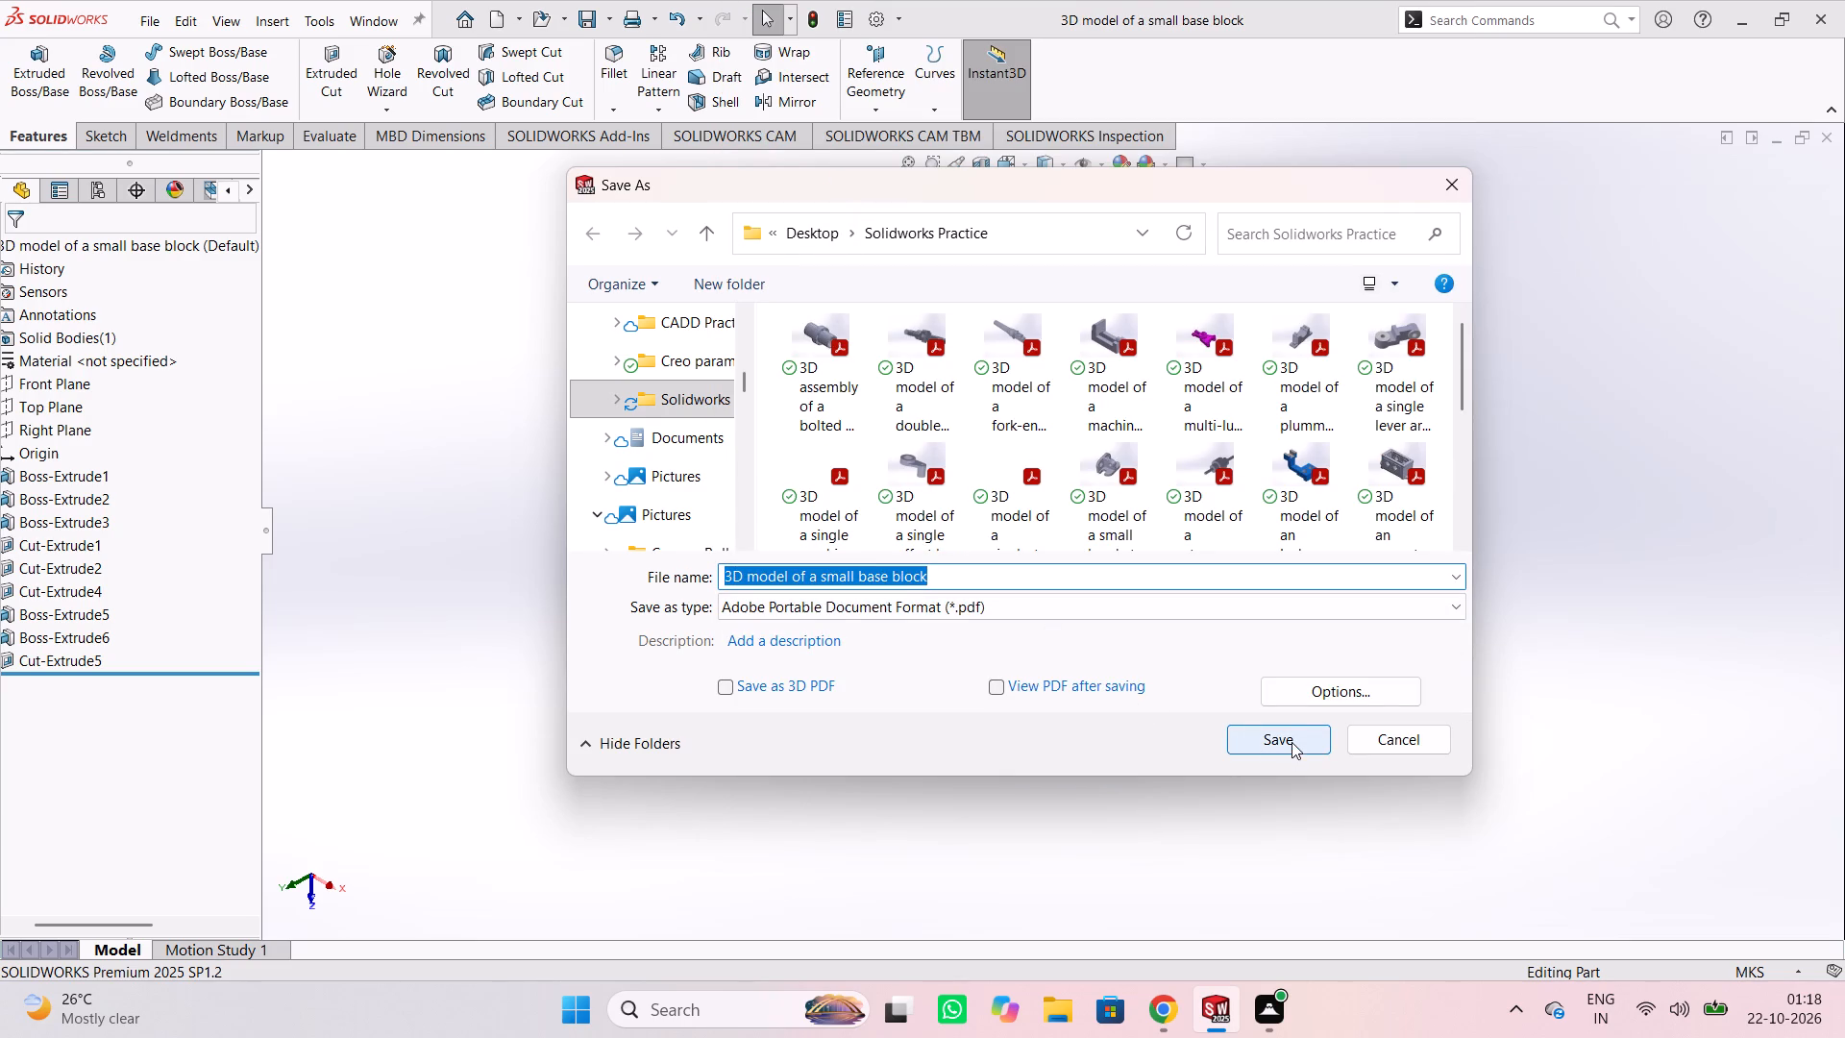
{"action": "left_click", "coordinate": [1291, 741]}
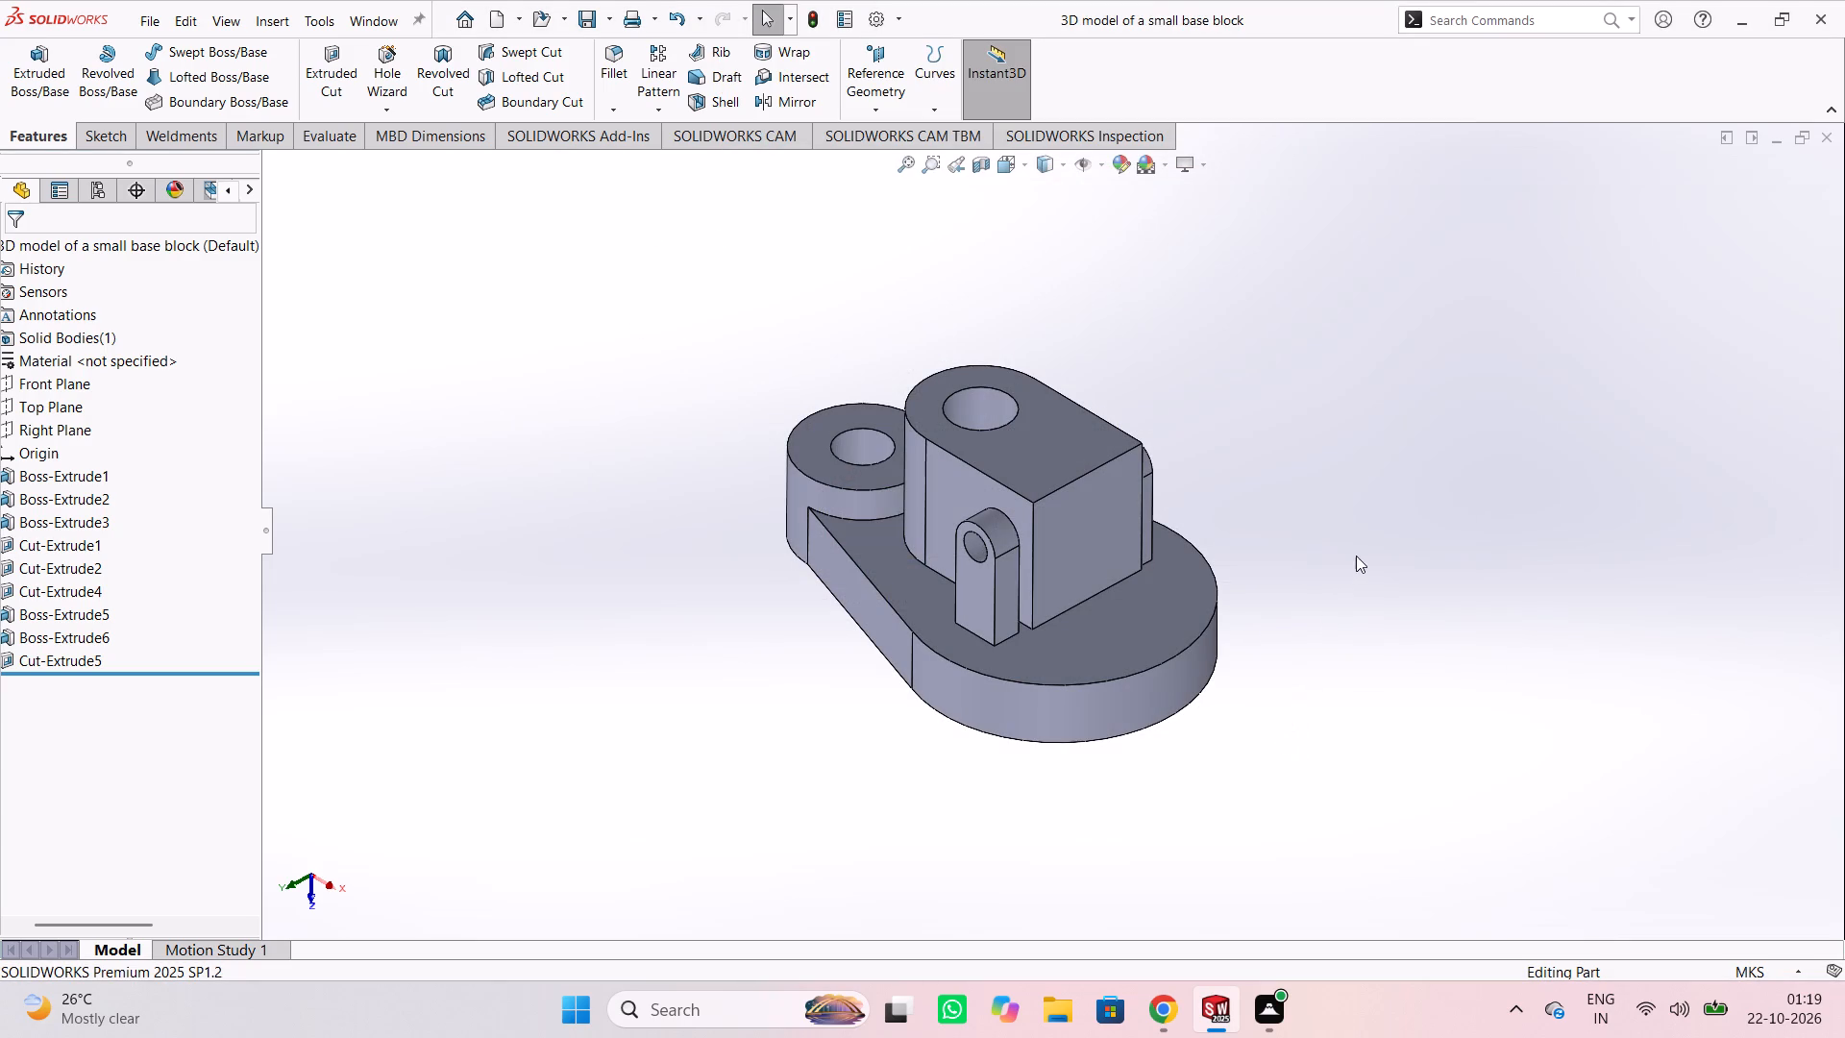
Create a planar section view from the Front Plane, rotated about 89.5 degrees to cut lengthwise through both bosses' vertical holes.
{"action": "left_click", "coordinate": [1321, 484]}
{"action": "left_click", "coordinate": [984, 167]}
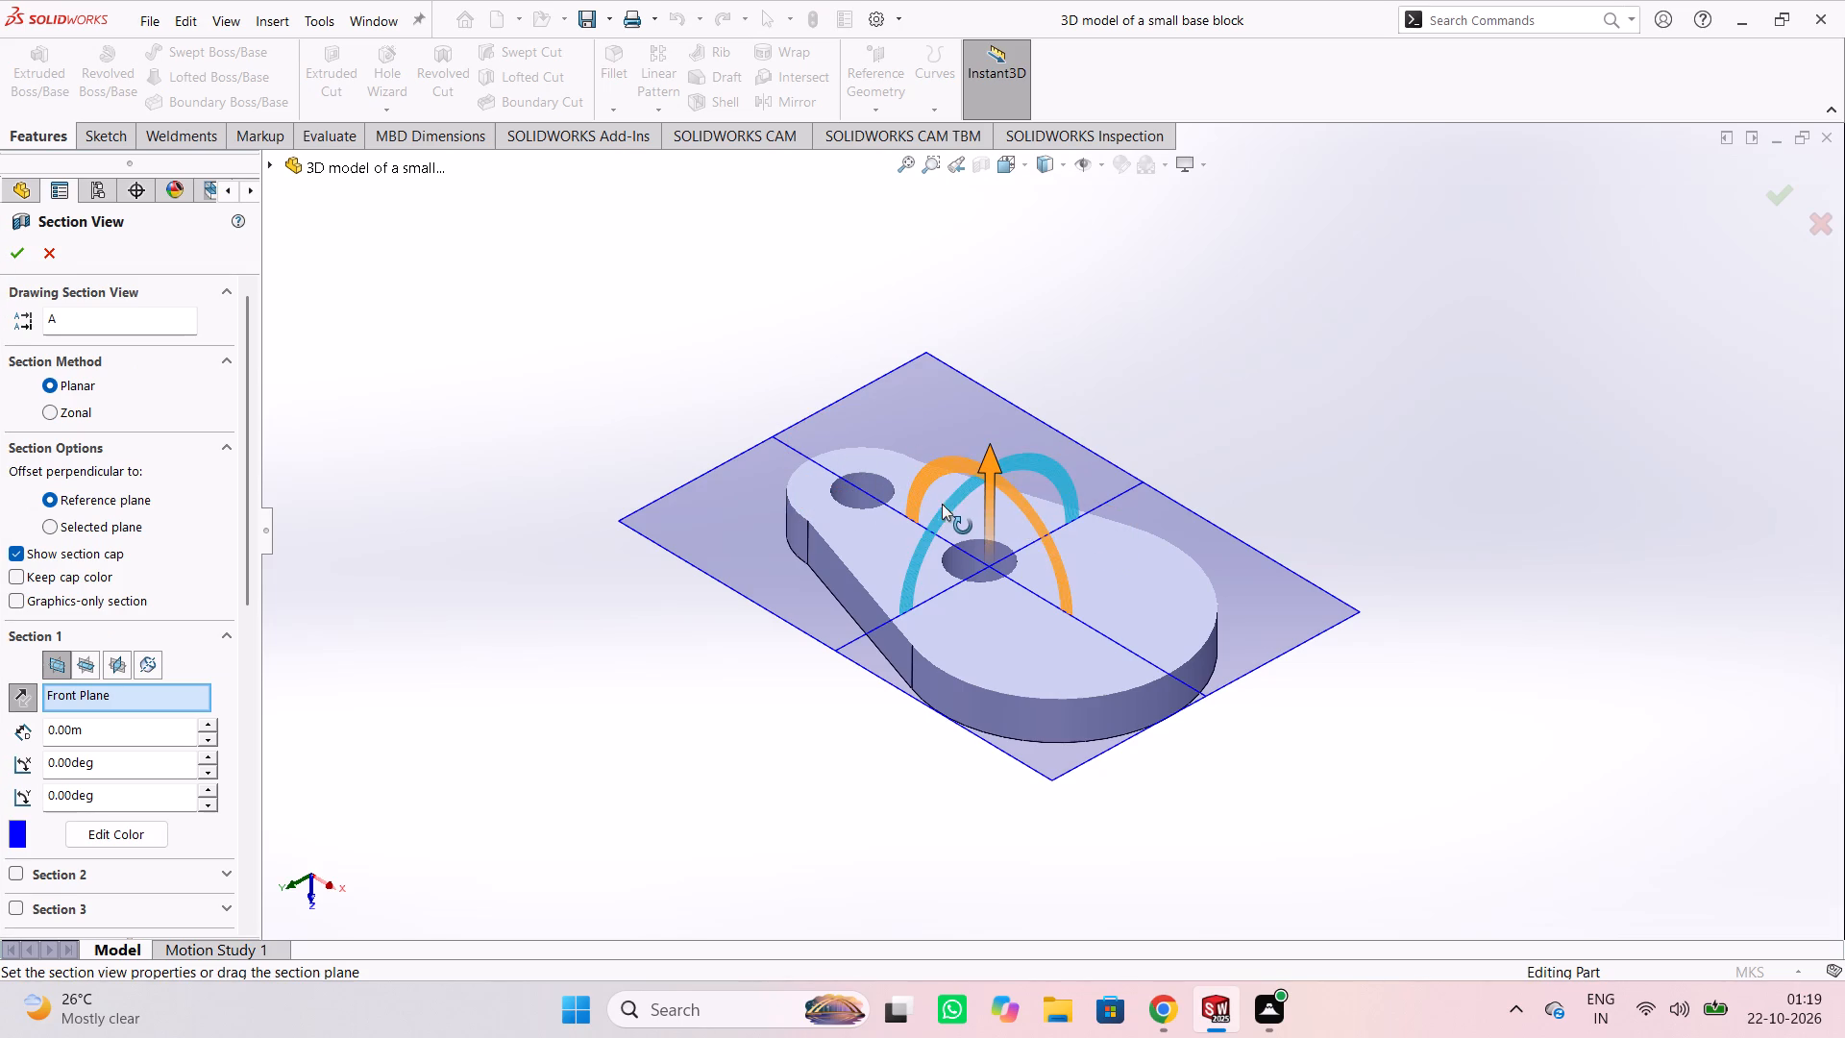
{"action": "left_click_drag", "start_coordinate": [953, 499], "coordinate": [873, 604]}
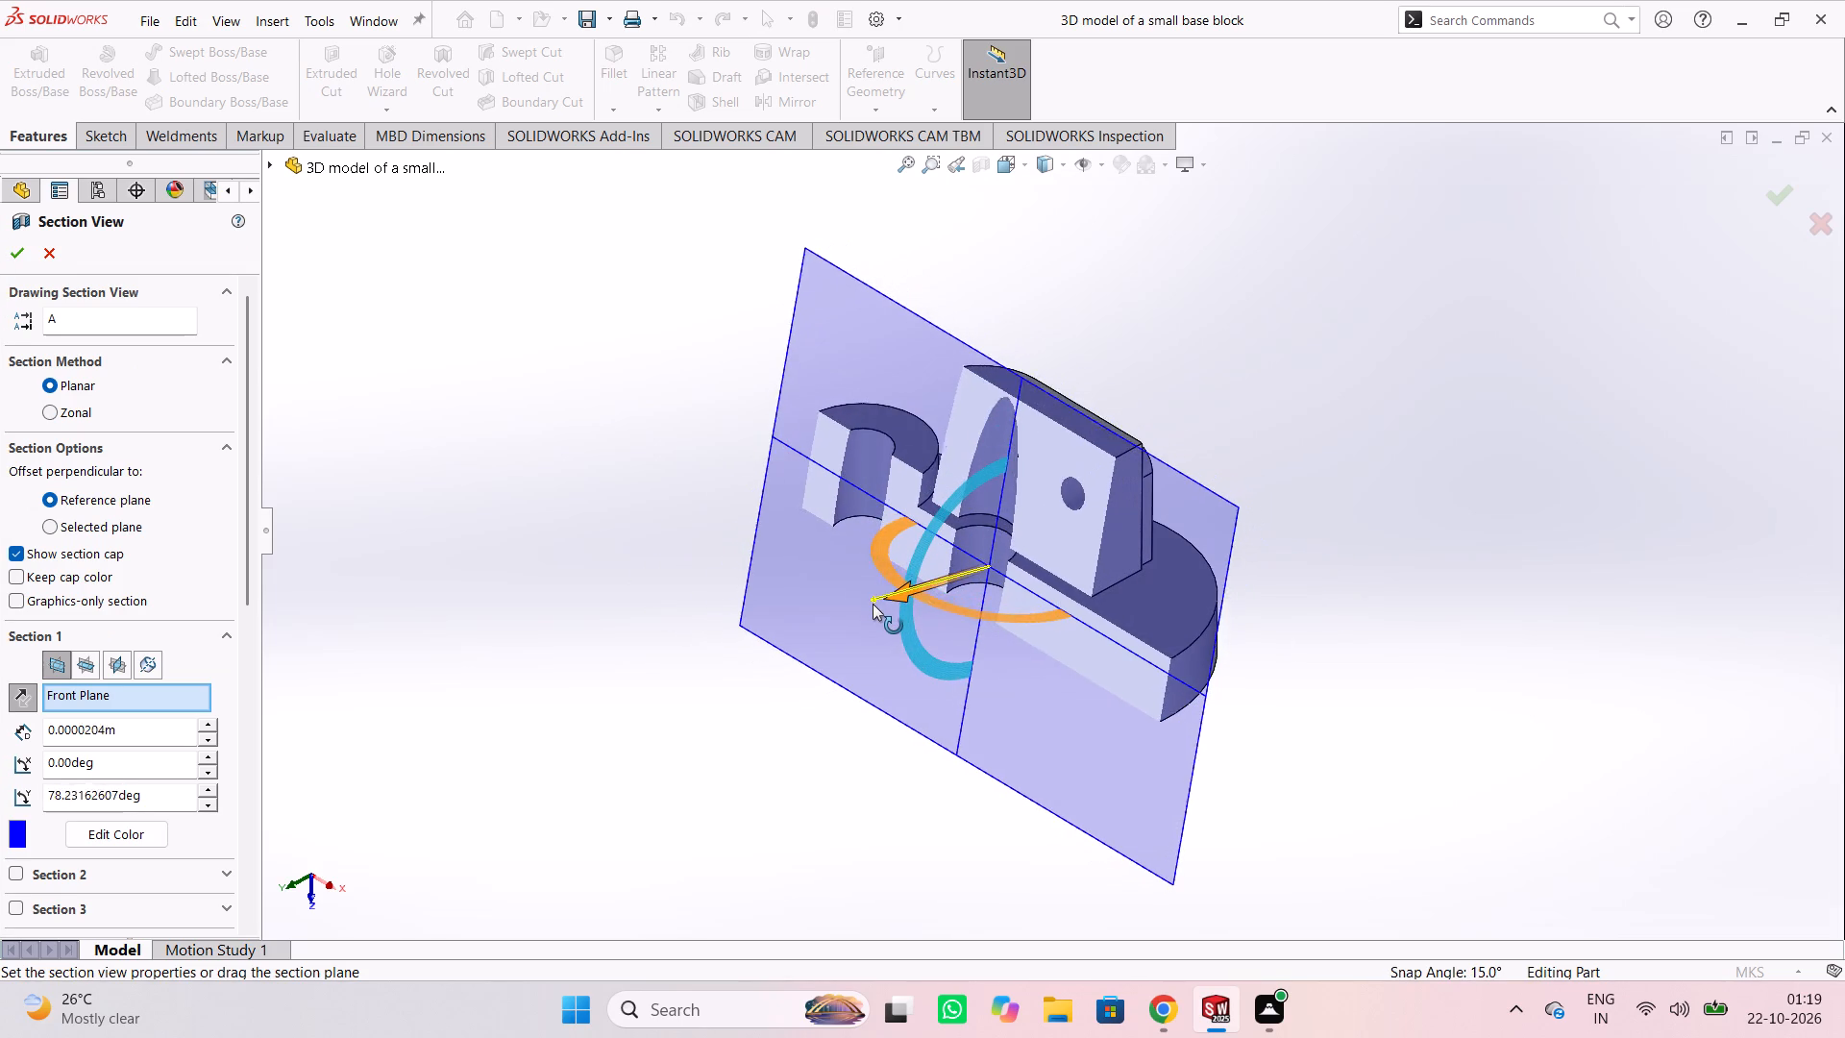
{"action": "left_click_drag", "start_coordinate": [873, 604], "coordinate": [858, 634]}
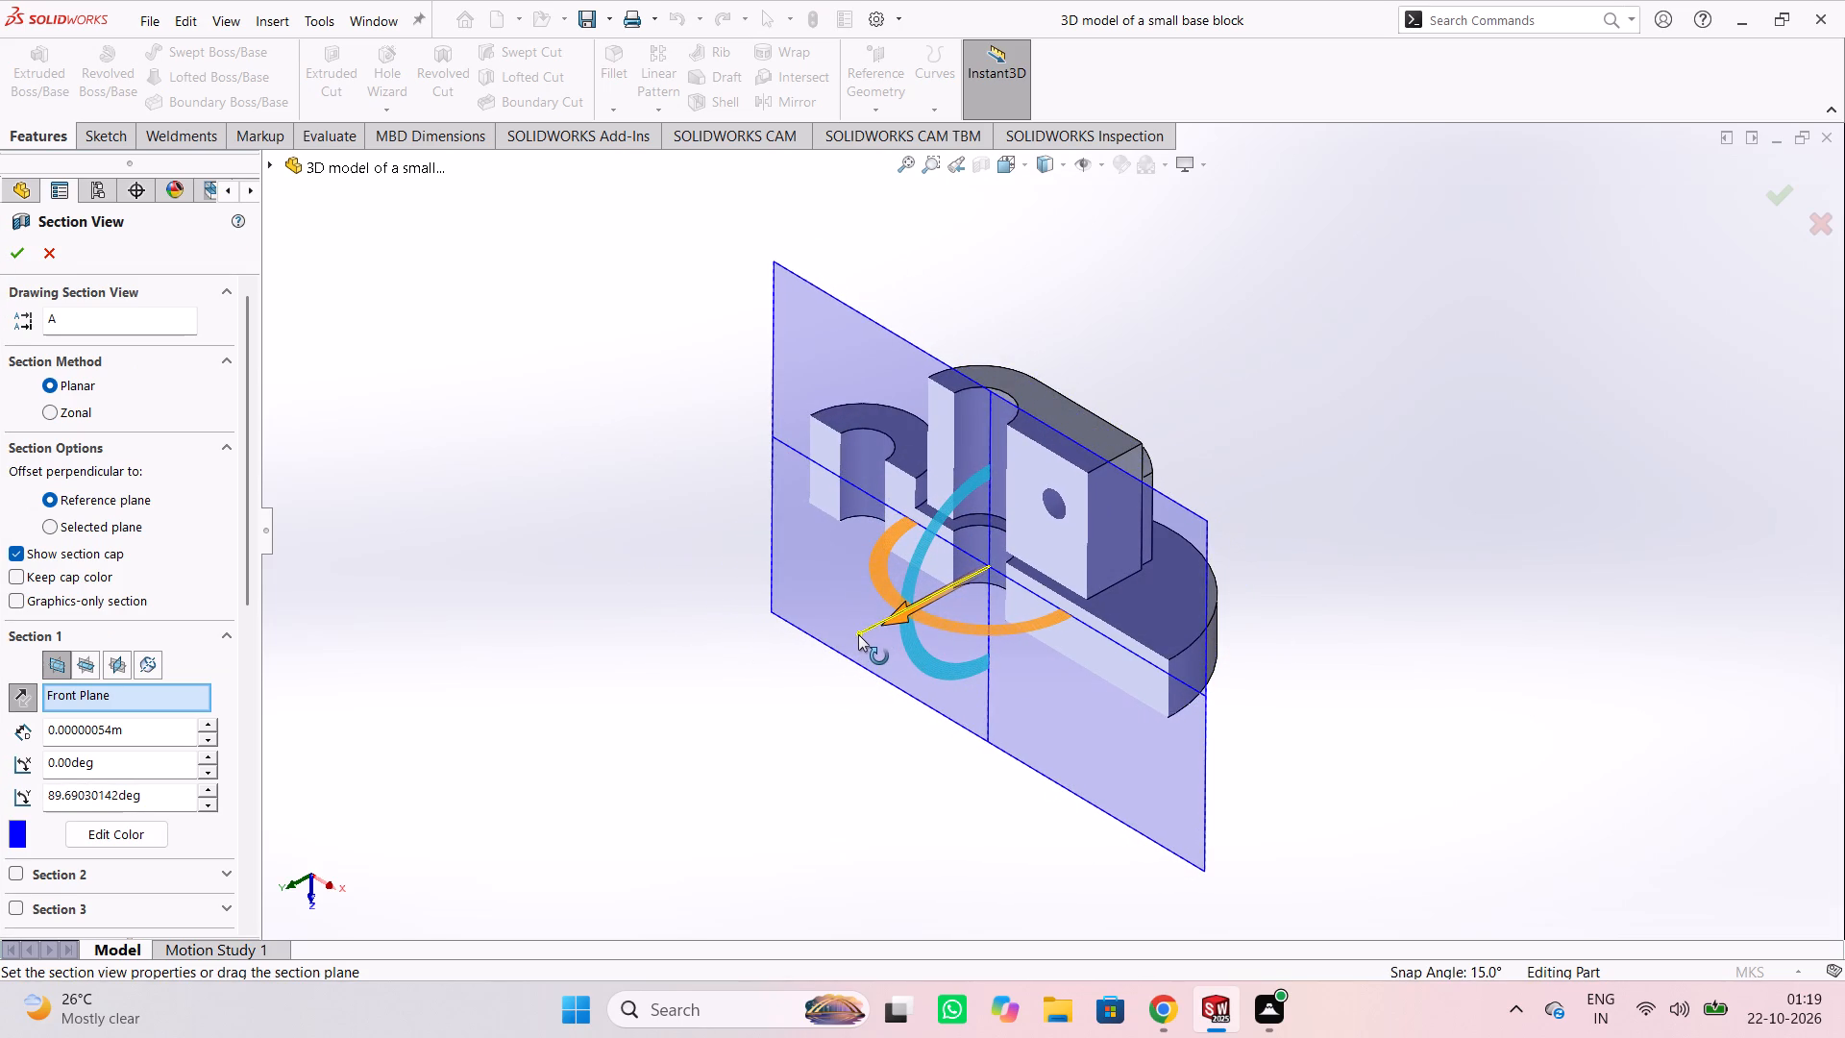
{"action": "left_click_drag", "start_coordinate": [858, 634], "coordinate": [859, 633]}
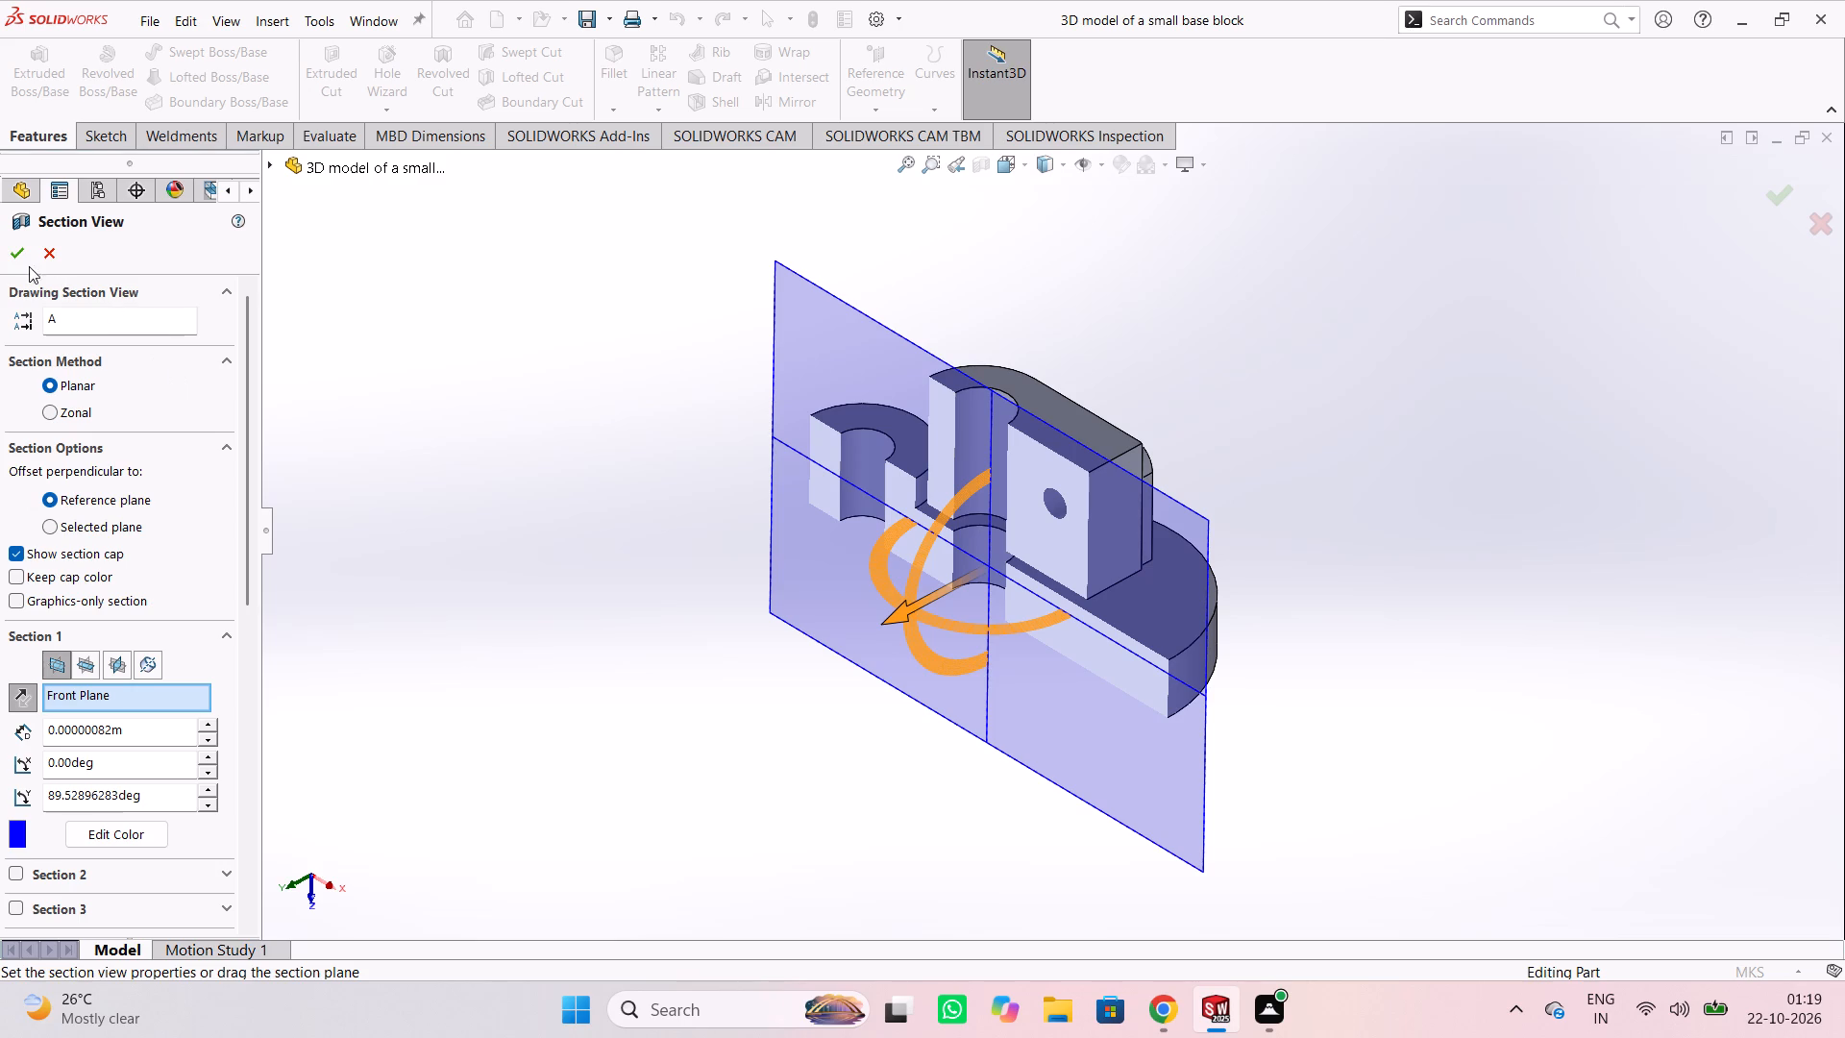
{"action": "left_click", "coordinate": [12, 255]}
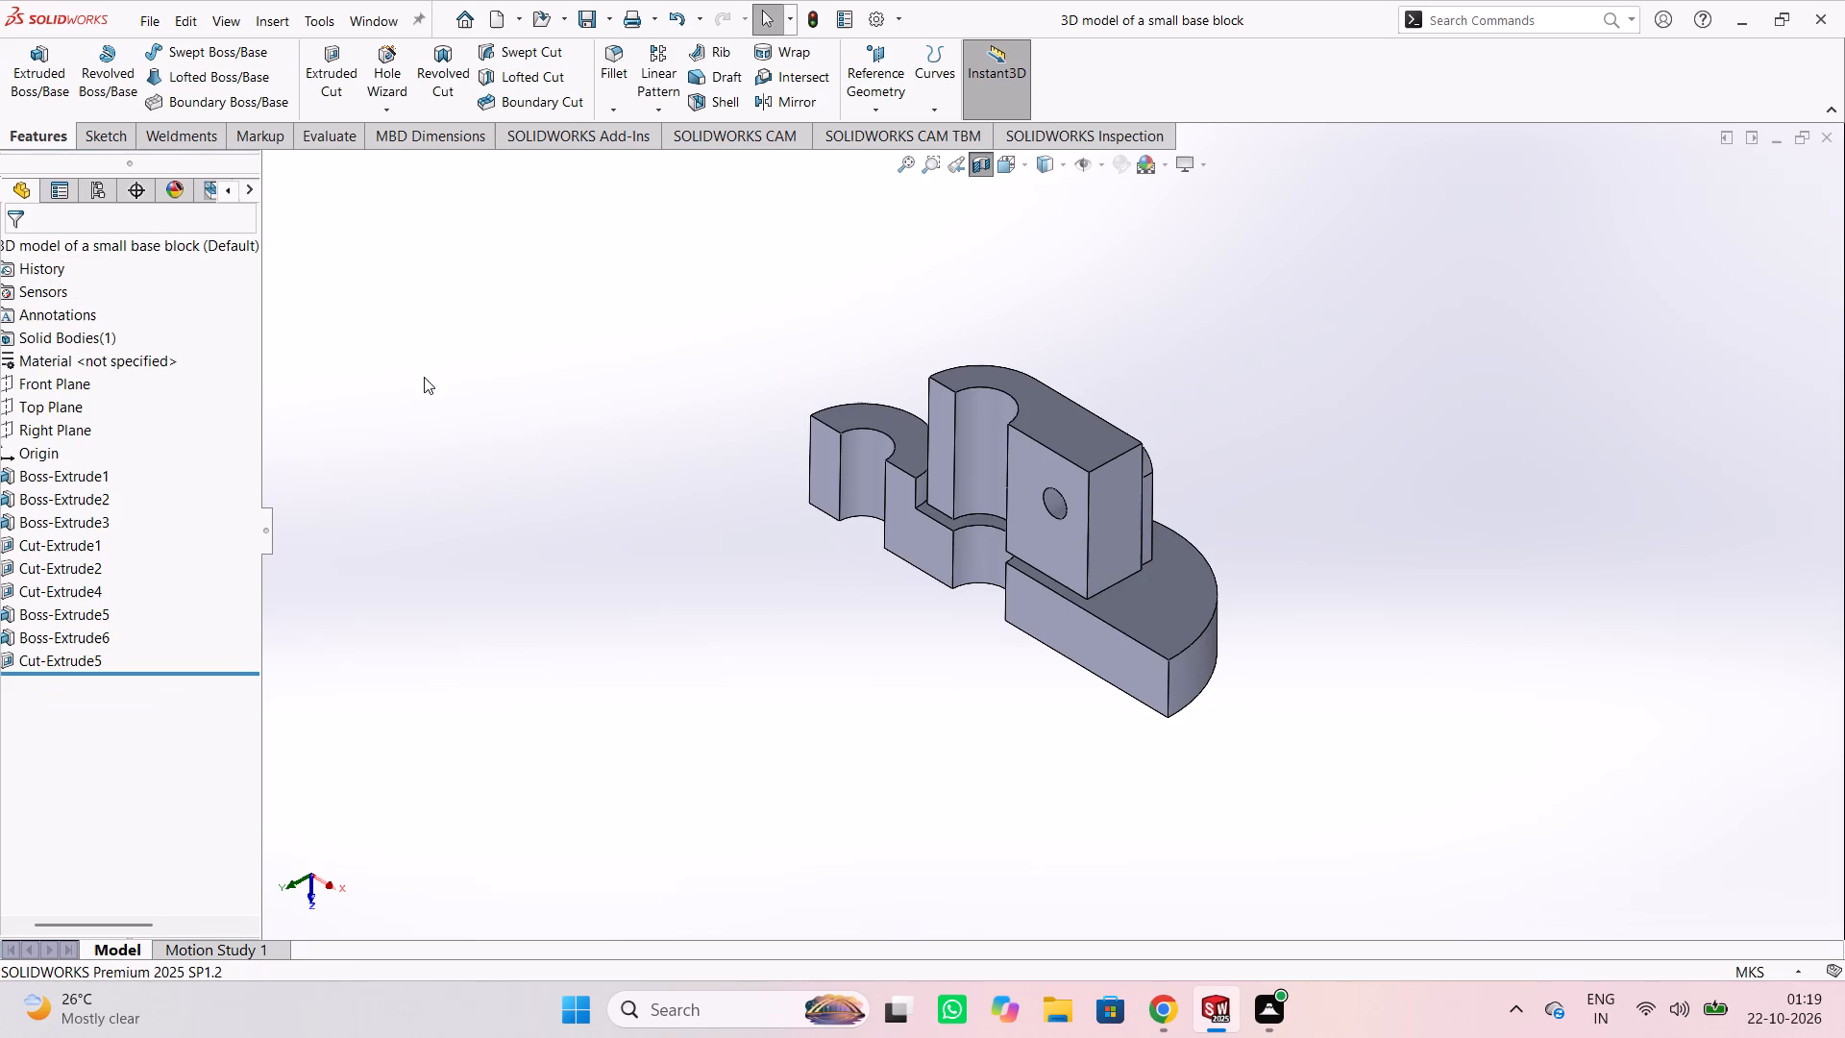
Examine the sectioned part from several angles, checking the cut boss holes, the cross hole and the joint between D-shaped boss and plate.
{"action": "left_click", "coordinate": [429, 377]}
{"action": "middle_click_drag", "start_coordinate": [558, 440], "coordinate": [725, 661]}
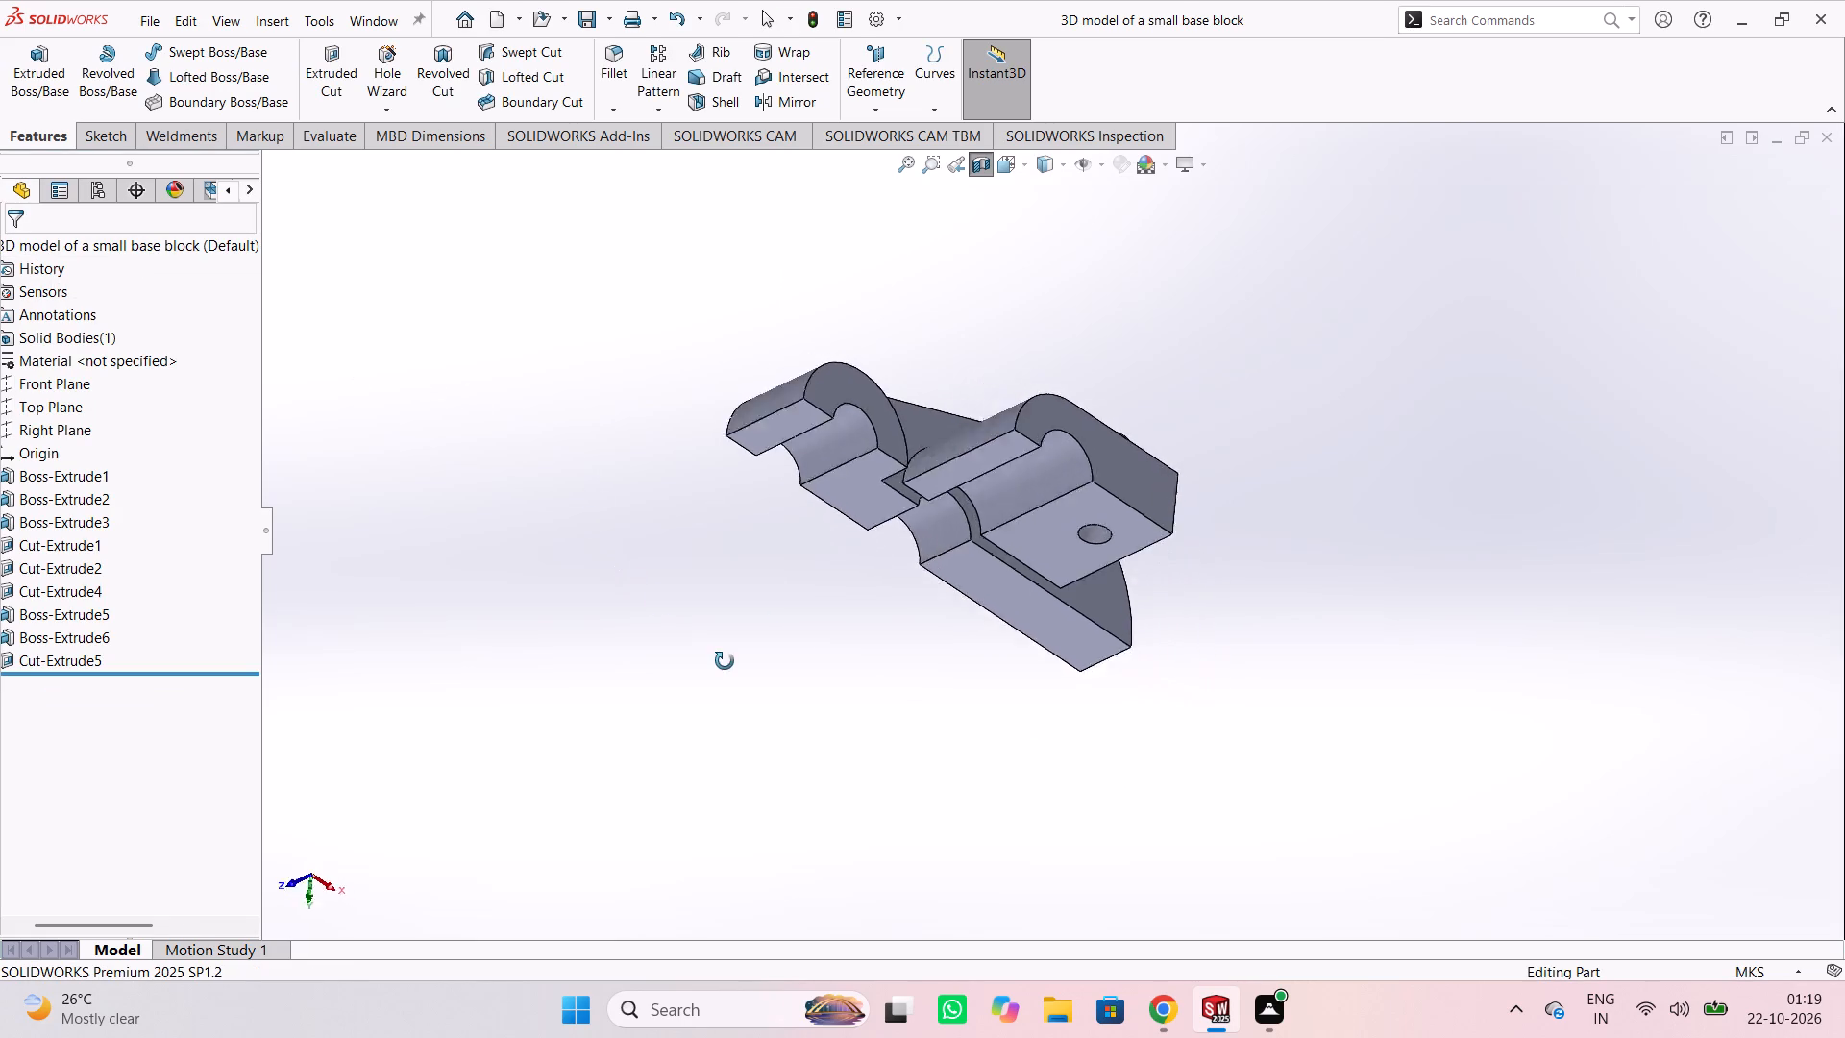
{"action": "middle_click_drag", "start_coordinate": [725, 661], "coordinate": [1417, 440]}
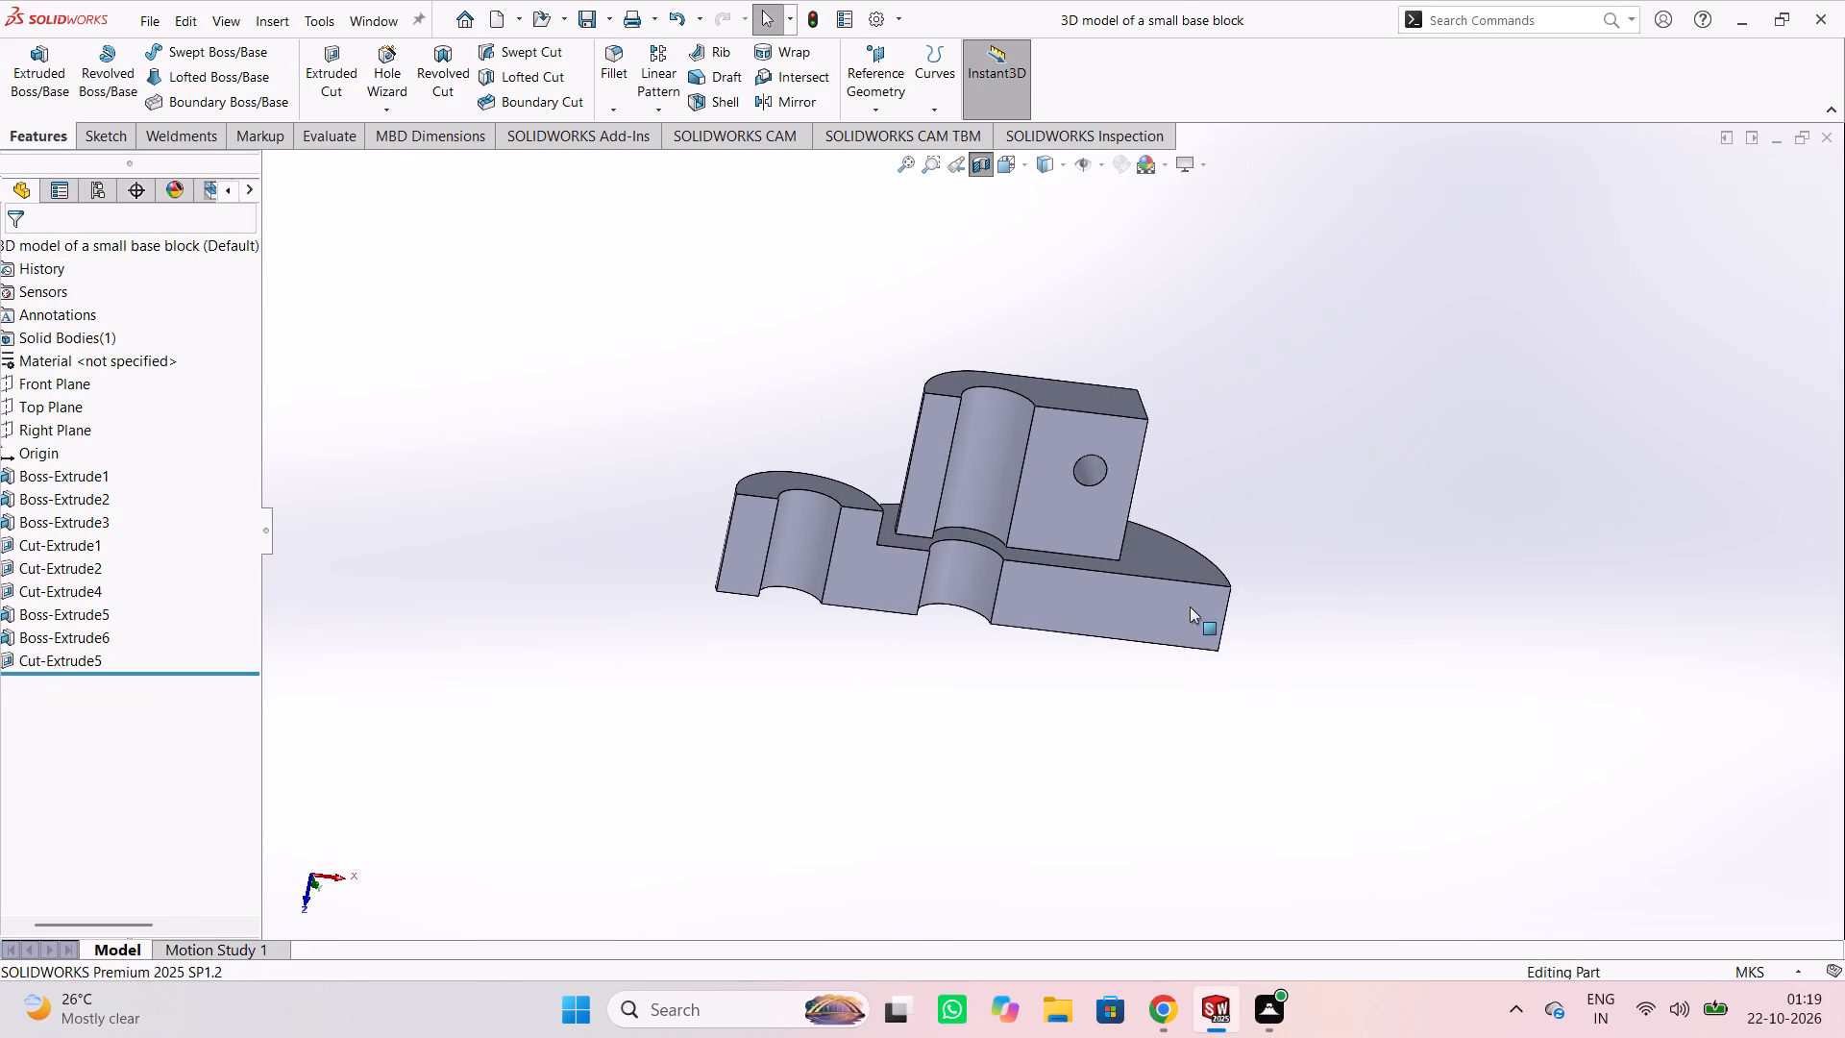
{"action": "scroll", "coordinate": [1203, 681], "scroll_direction": "down", "scroll_amount": 1}
{"action": "middle_click_drag", "start_coordinate": [1203, 714], "coordinate": [1174, 631]}
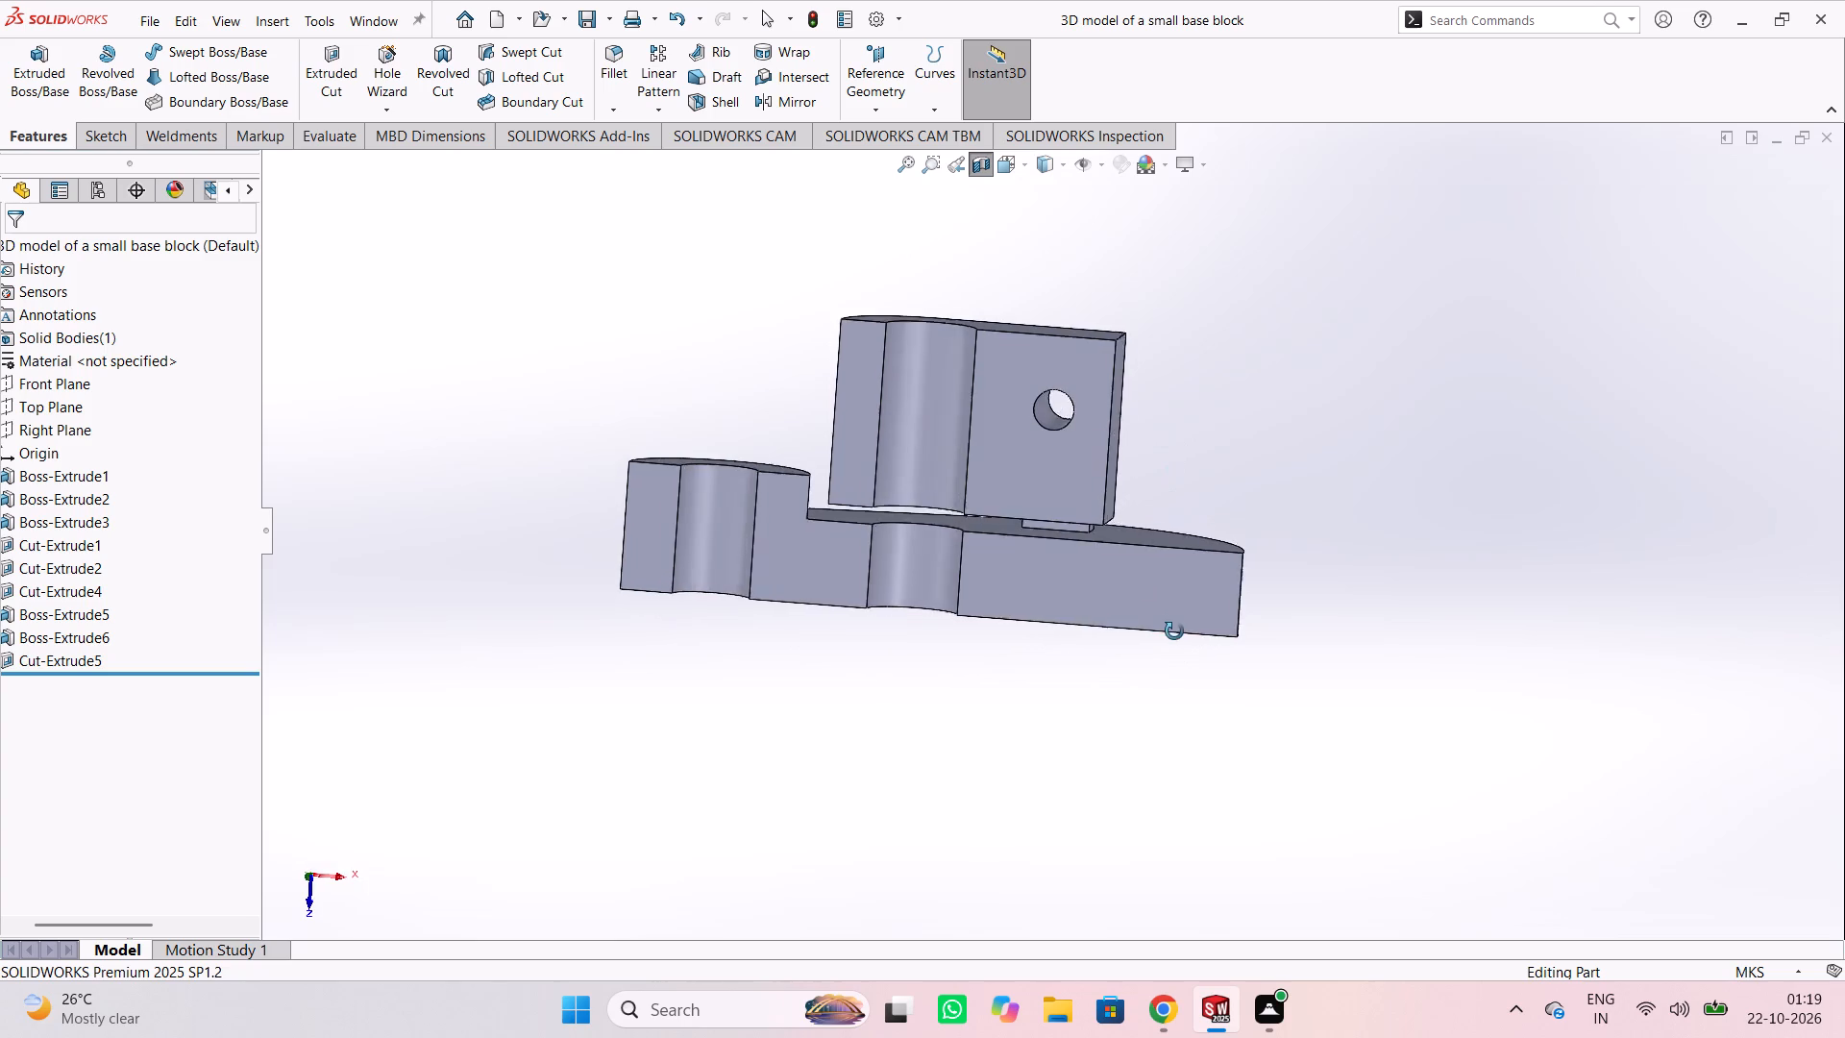
{"action": "middle_click_drag", "start_coordinate": [1174, 631], "coordinate": [1128, 598]}
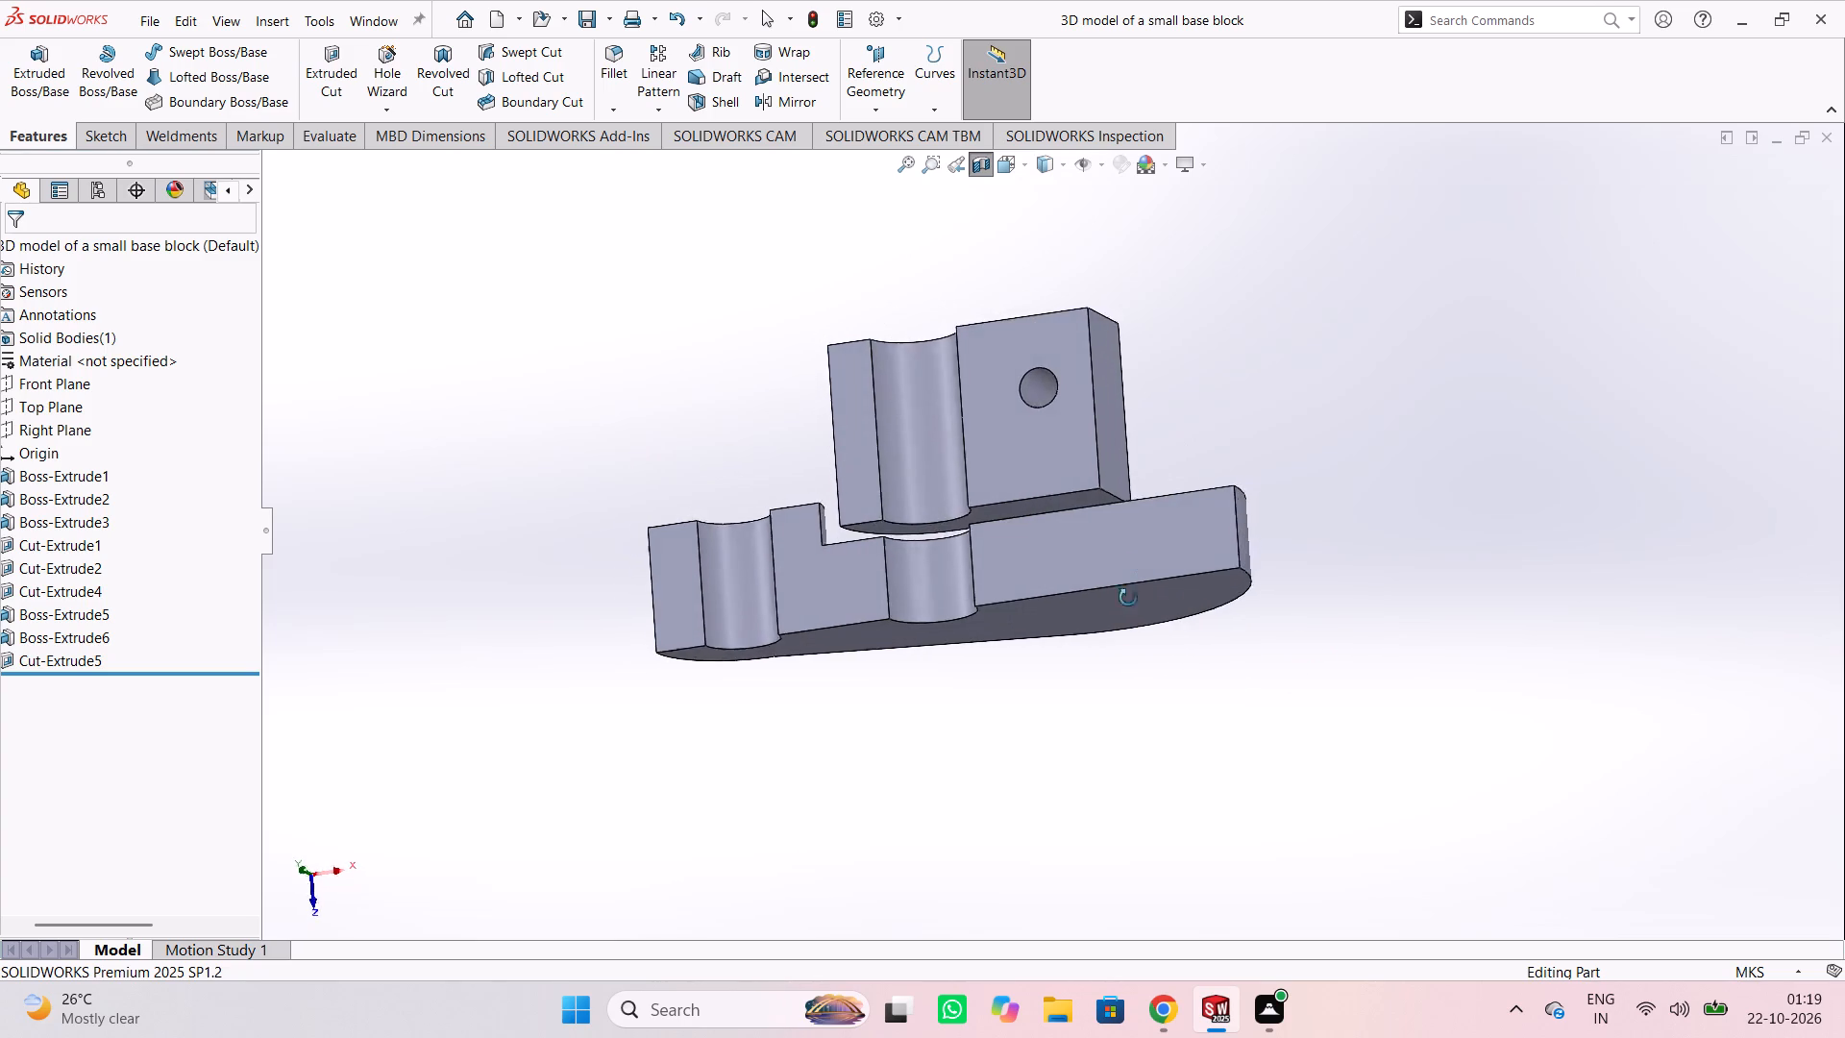
{"action": "middle_click_drag", "start_coordinate": [1128, 598], "coordinate": [1090, 648]}
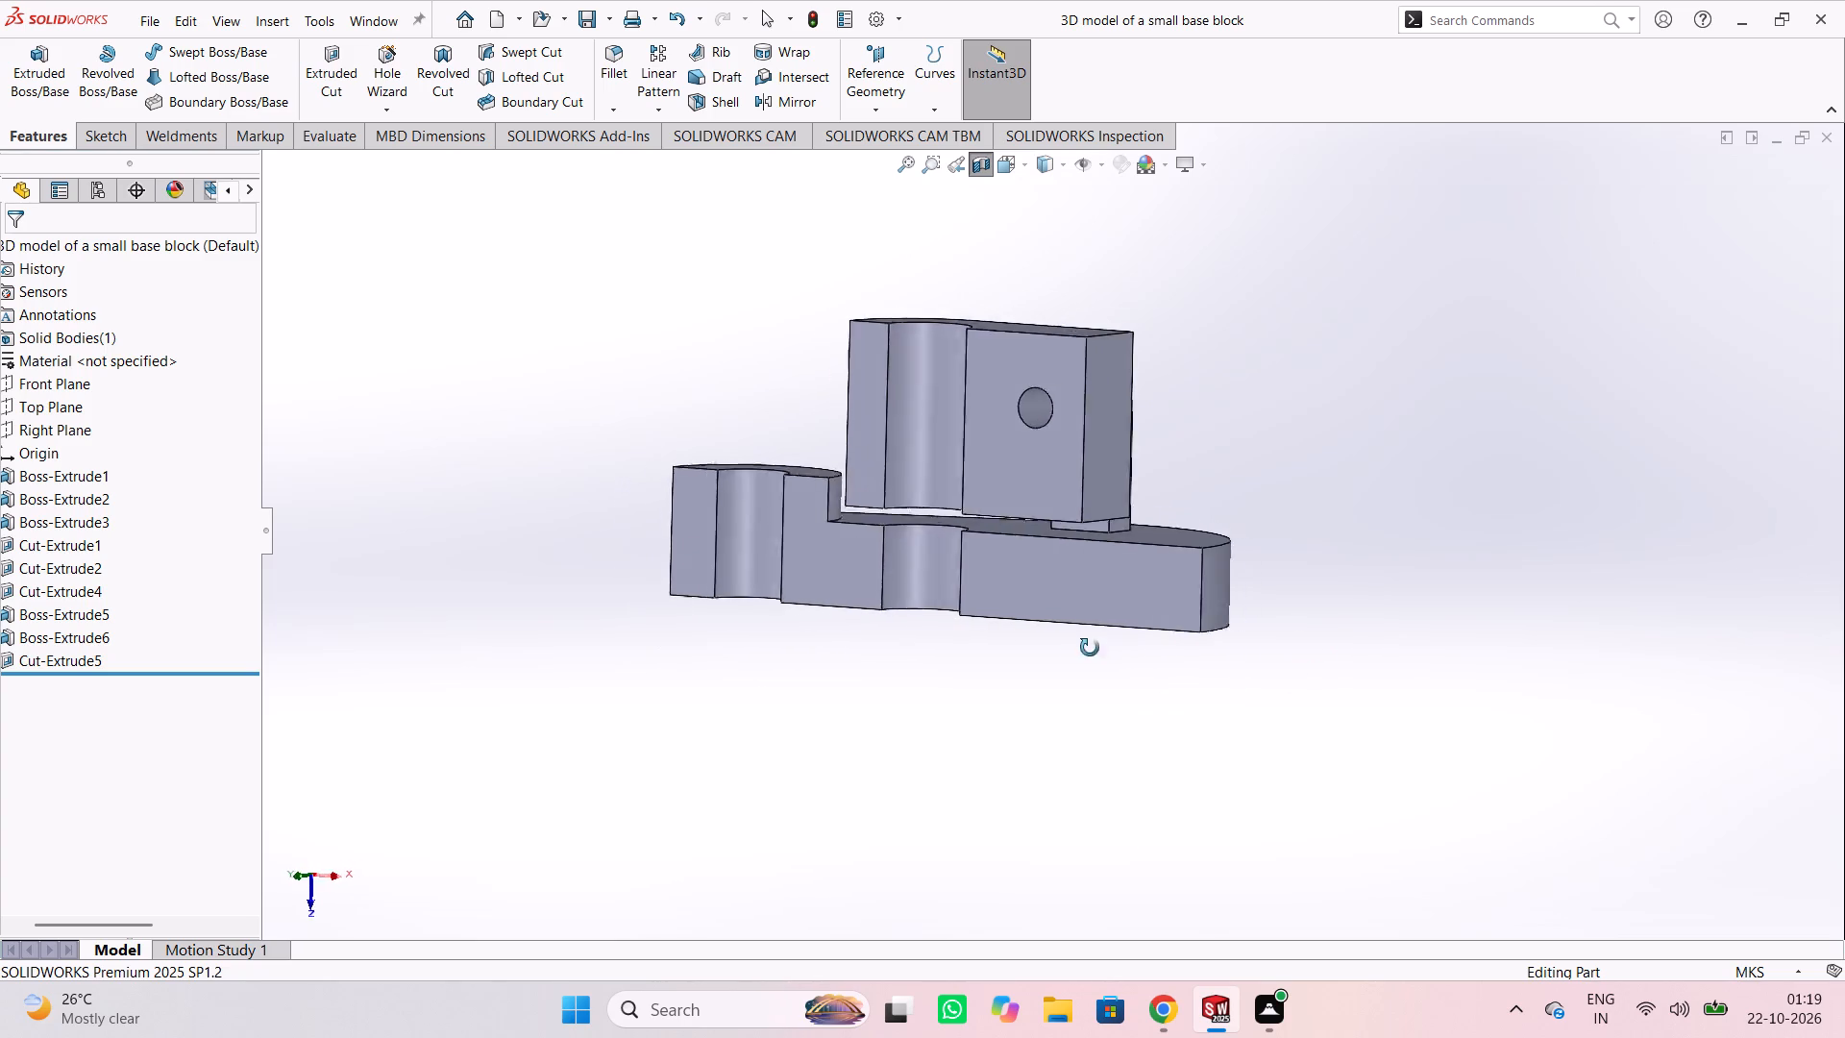
{"action": "middle_click_drag", "start_coordinate": [1090, 648], "coordinate": [1144, 793]}
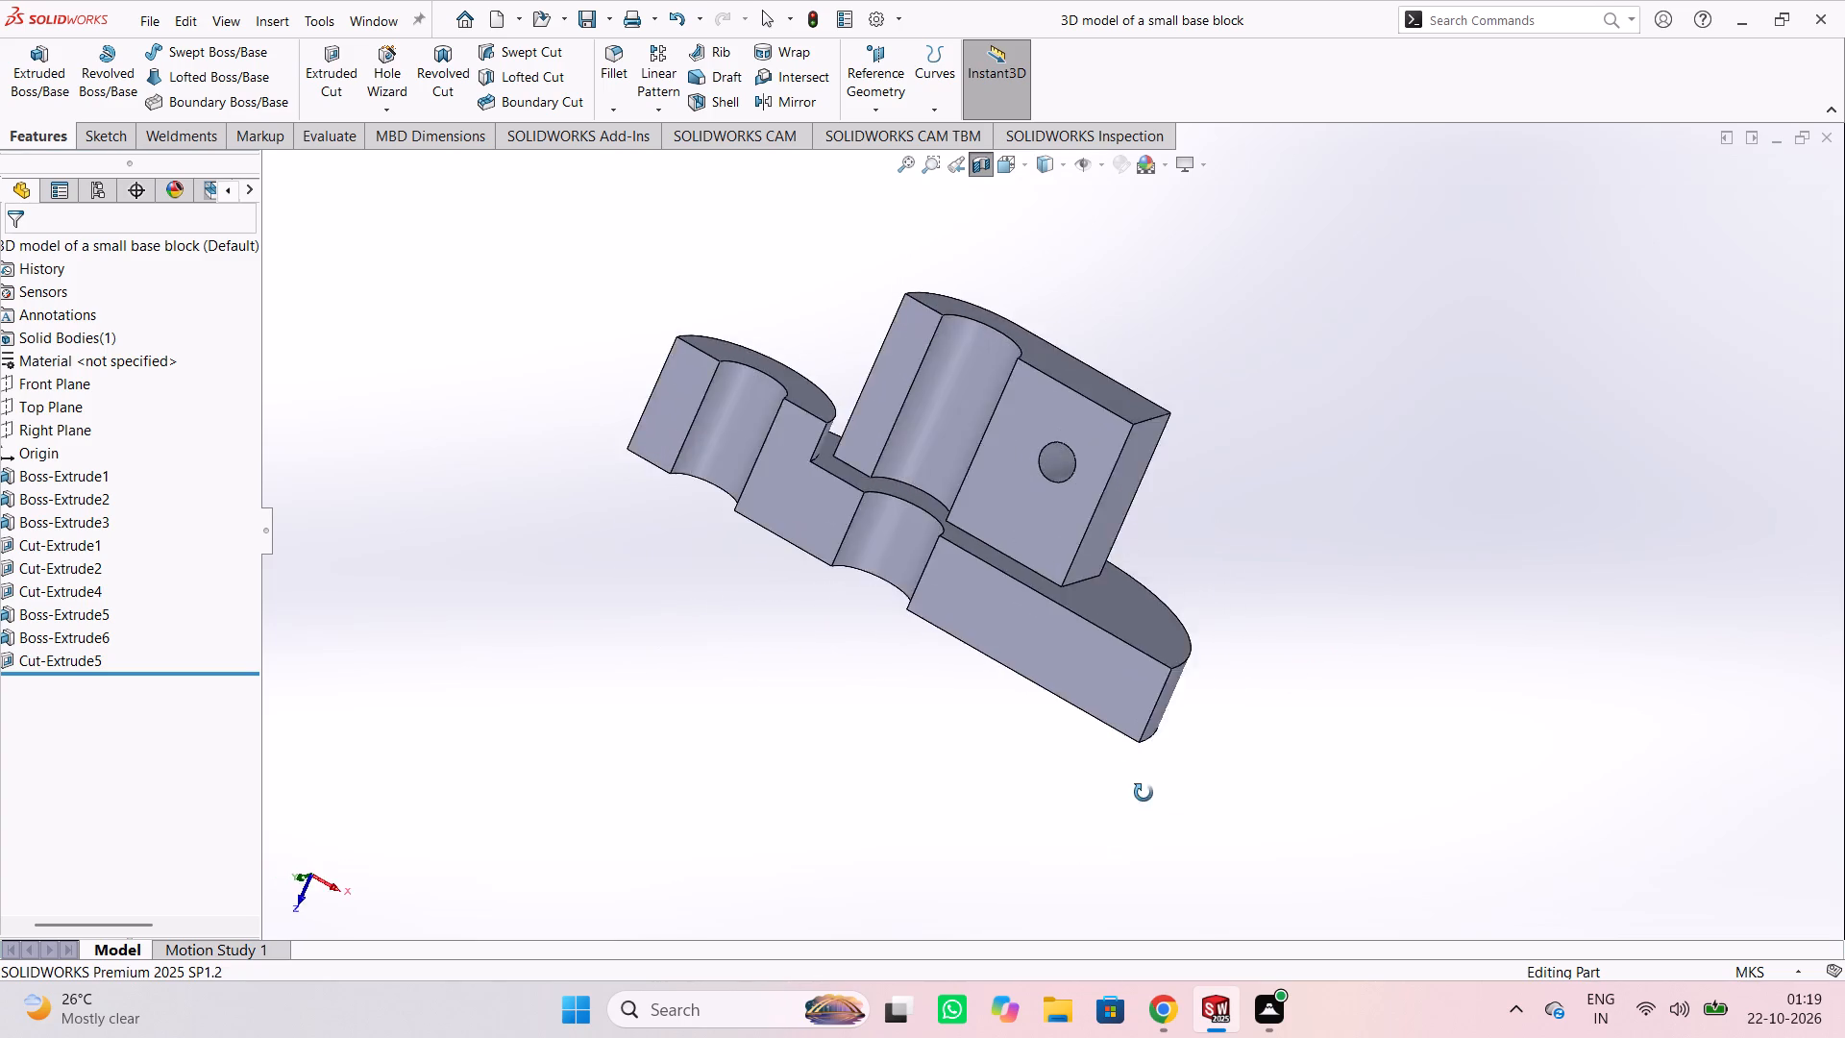
{"action": "middle_click_drag", "start_coordinate": [1144, 793], "coordinate": [1296, 806]}
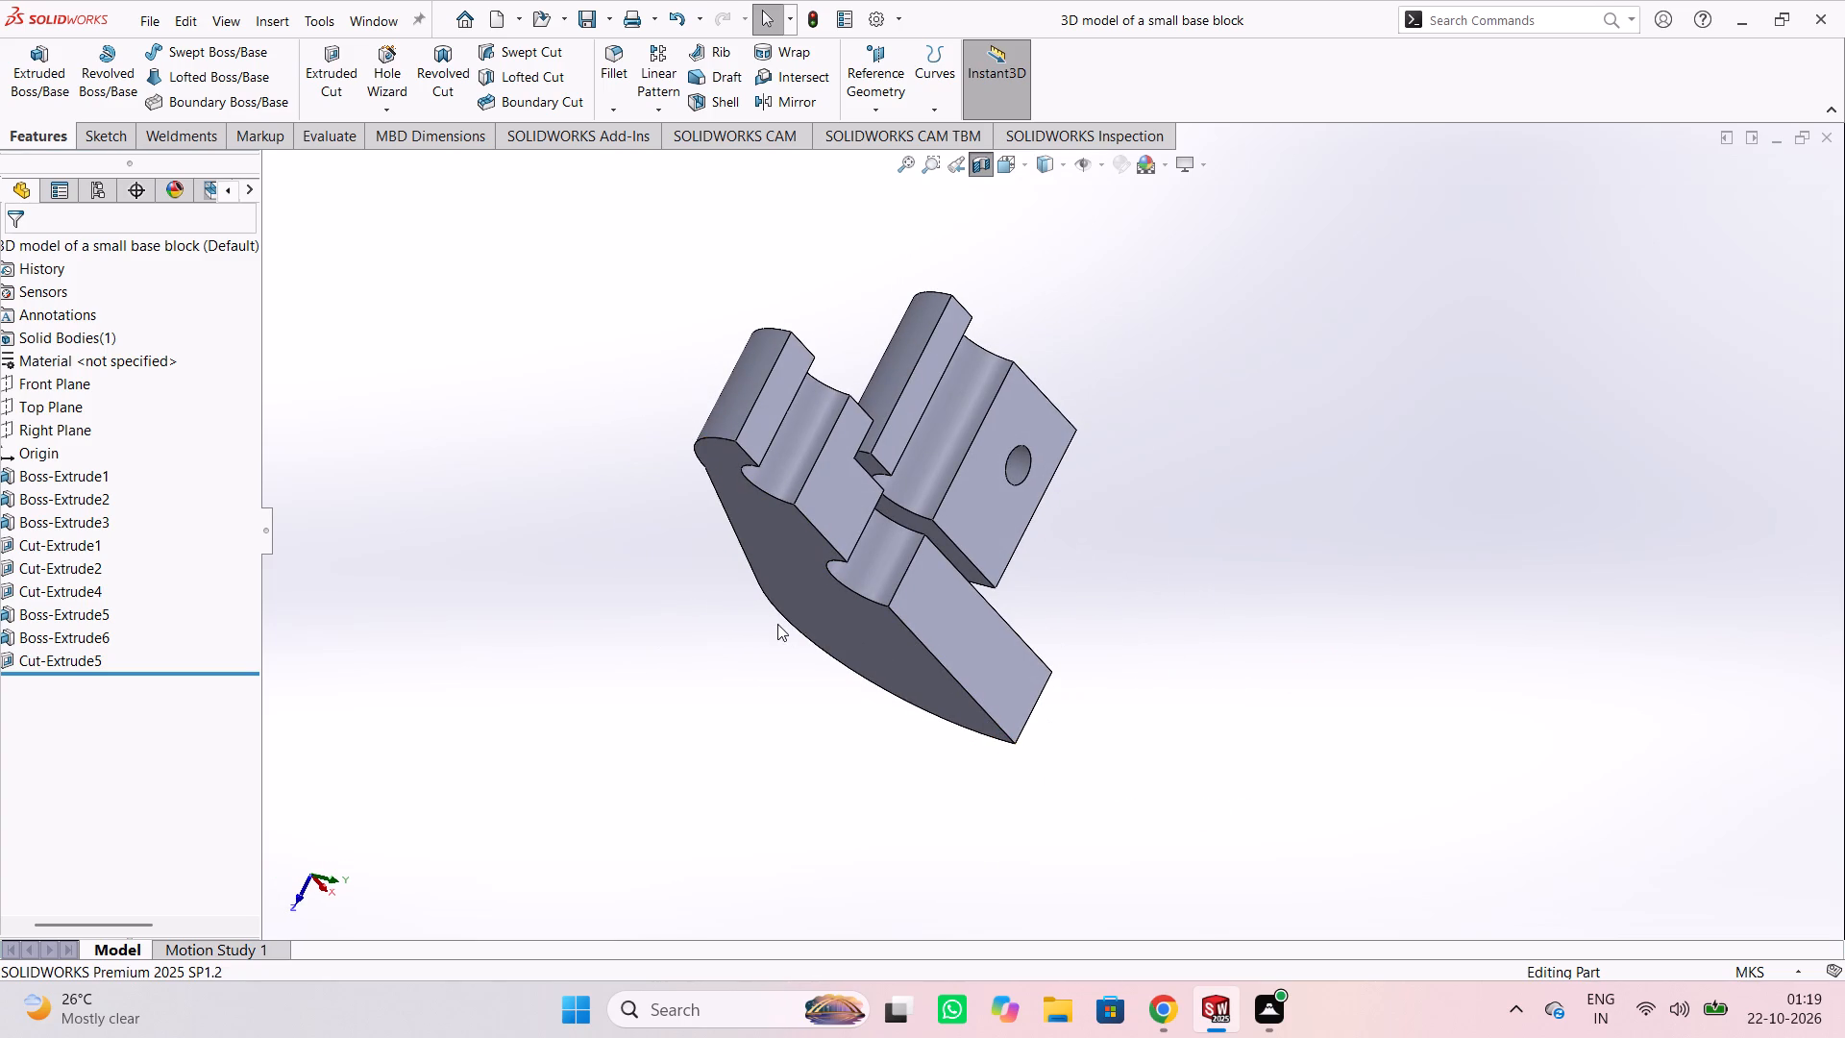
Examine the sectioned part from the cut side, underside, end and uncut side, checking the boss bores, cross hole and upright lug.
{"action": "middle_click_drag", "start_coordinate": [762, 605], "coordinate": [646, 578]}
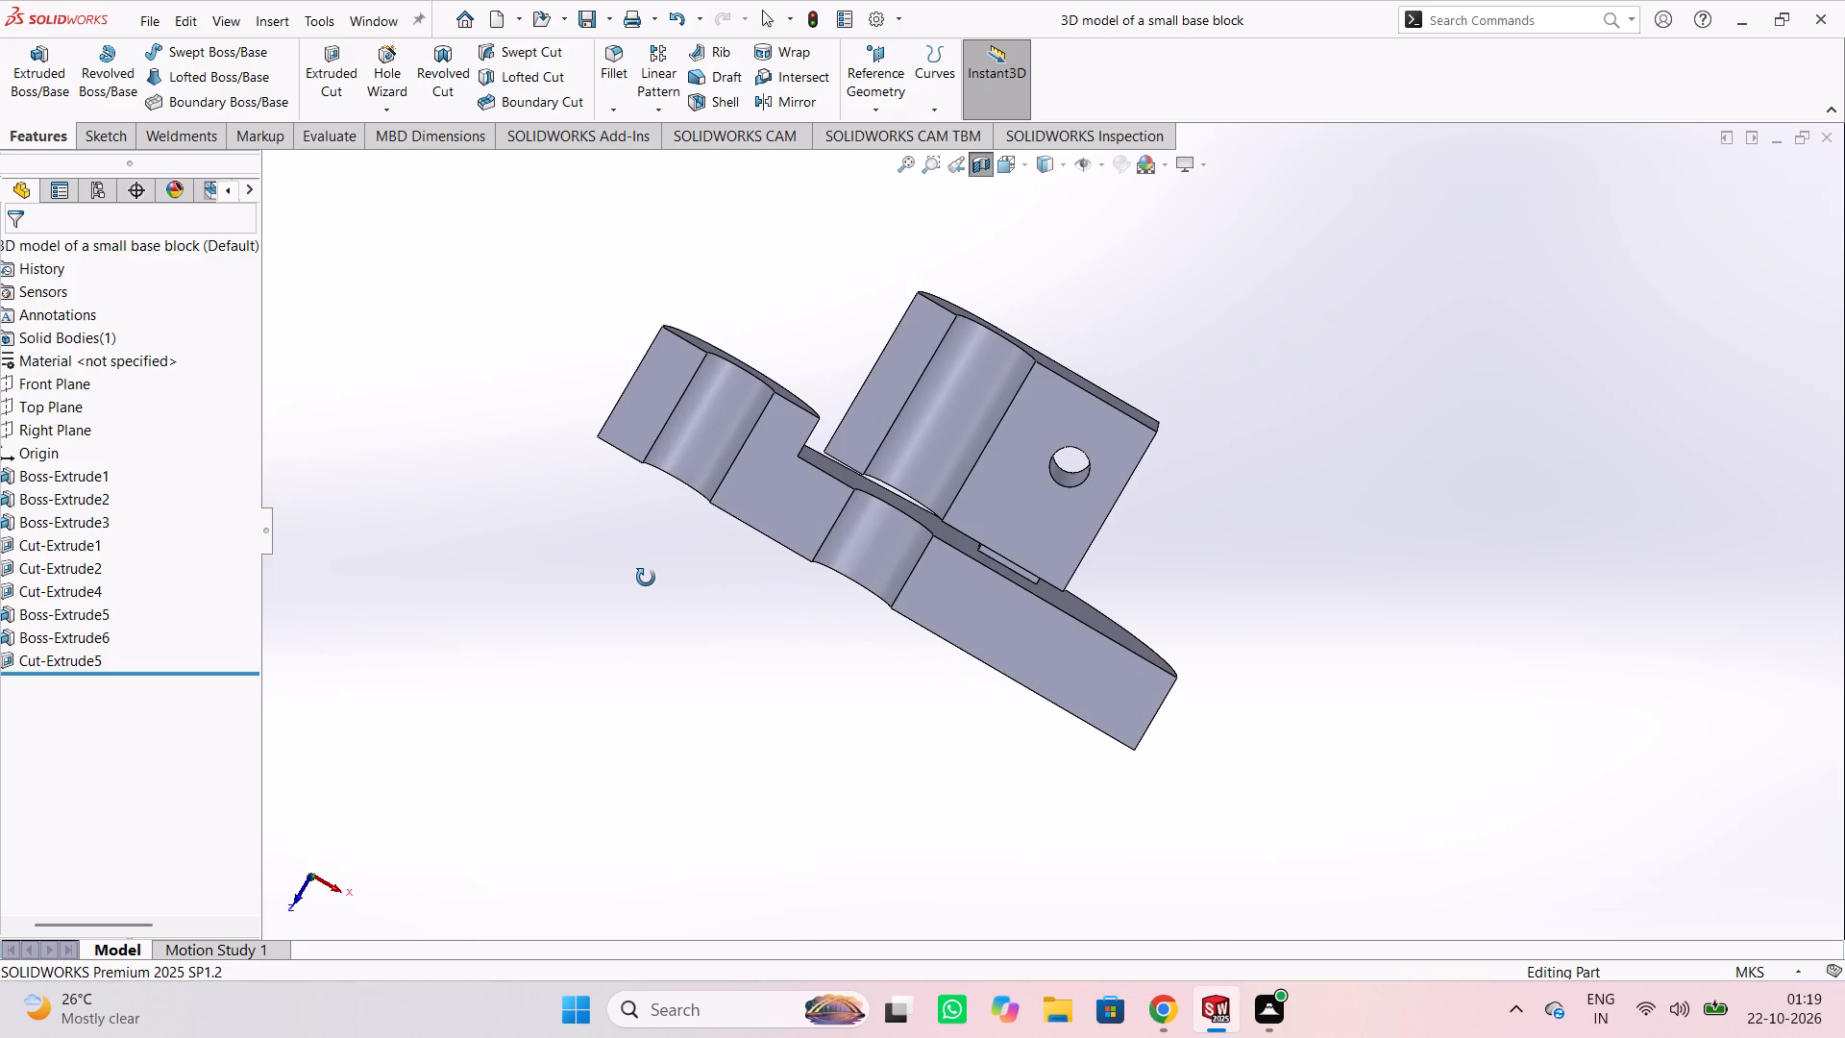
{"action": "middle_click_drag", "start_coordinate": [646, 578], "coordinate": [584, 612]}
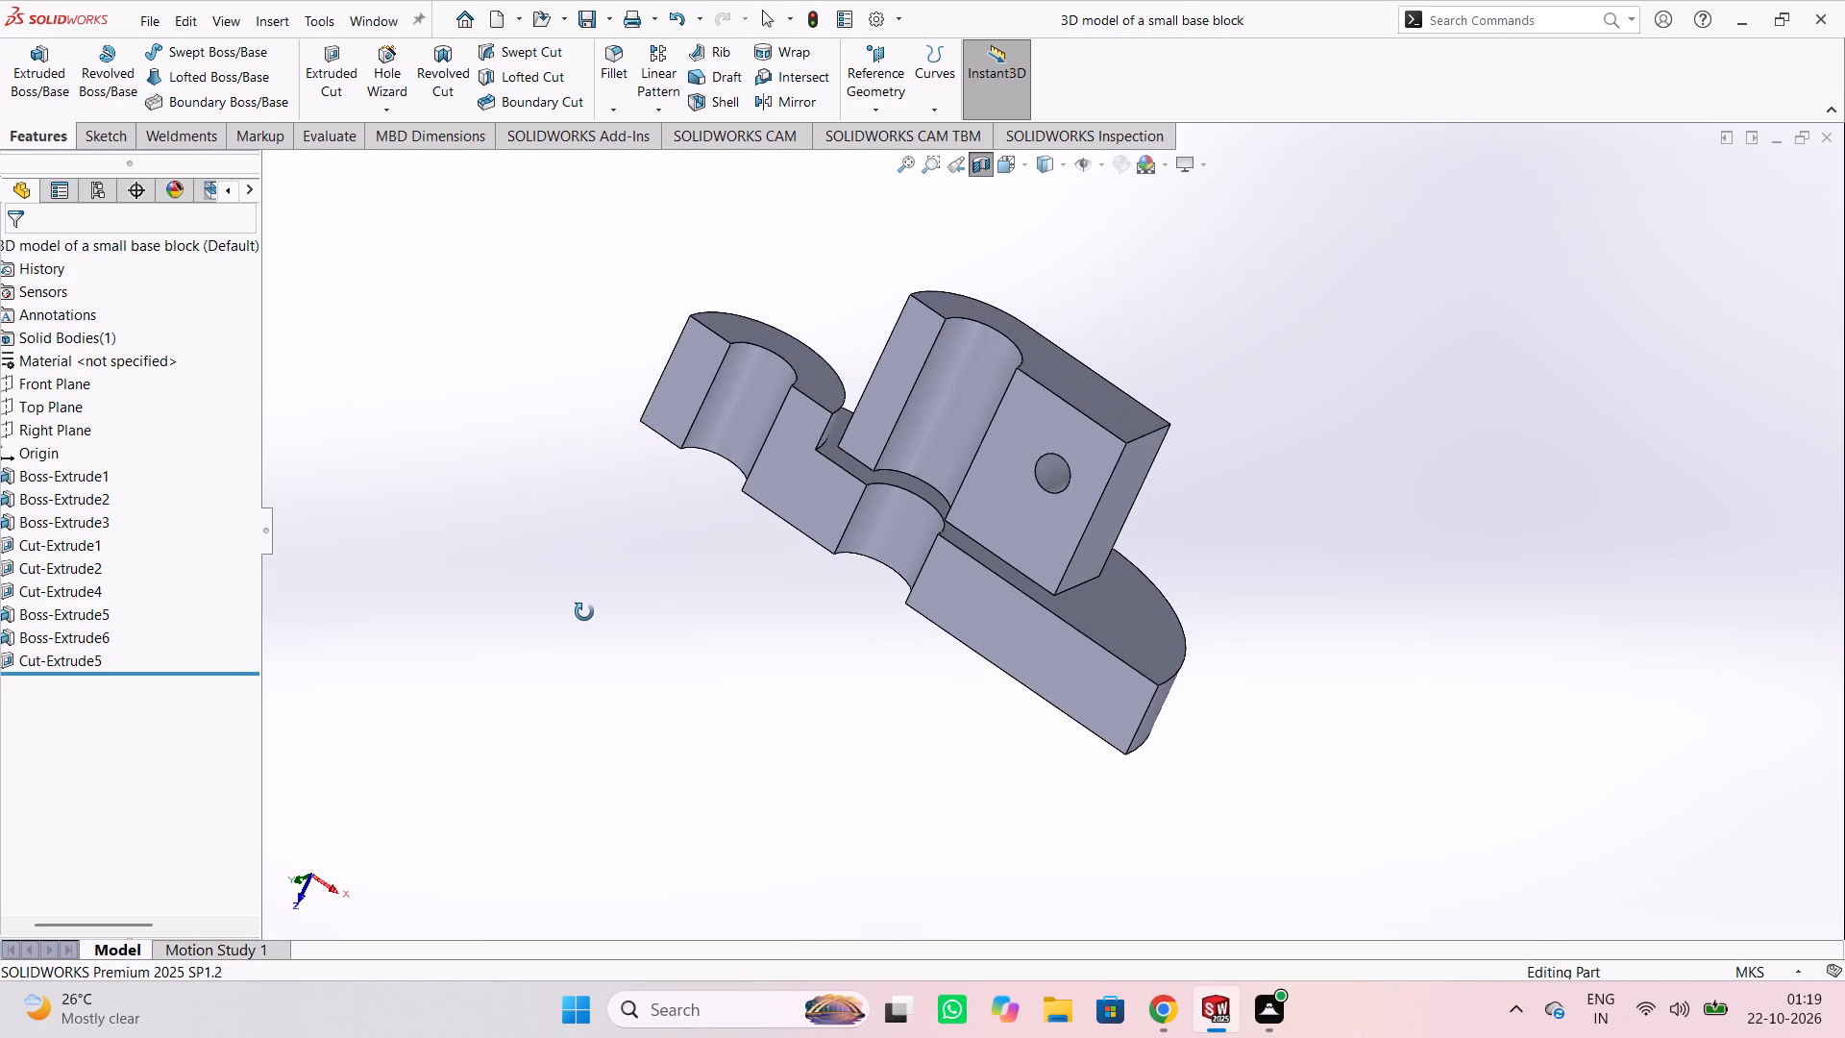
{"action": "middle_click_drag", "start_coordinate": [584, 612], "coordinate": [620, 396]}
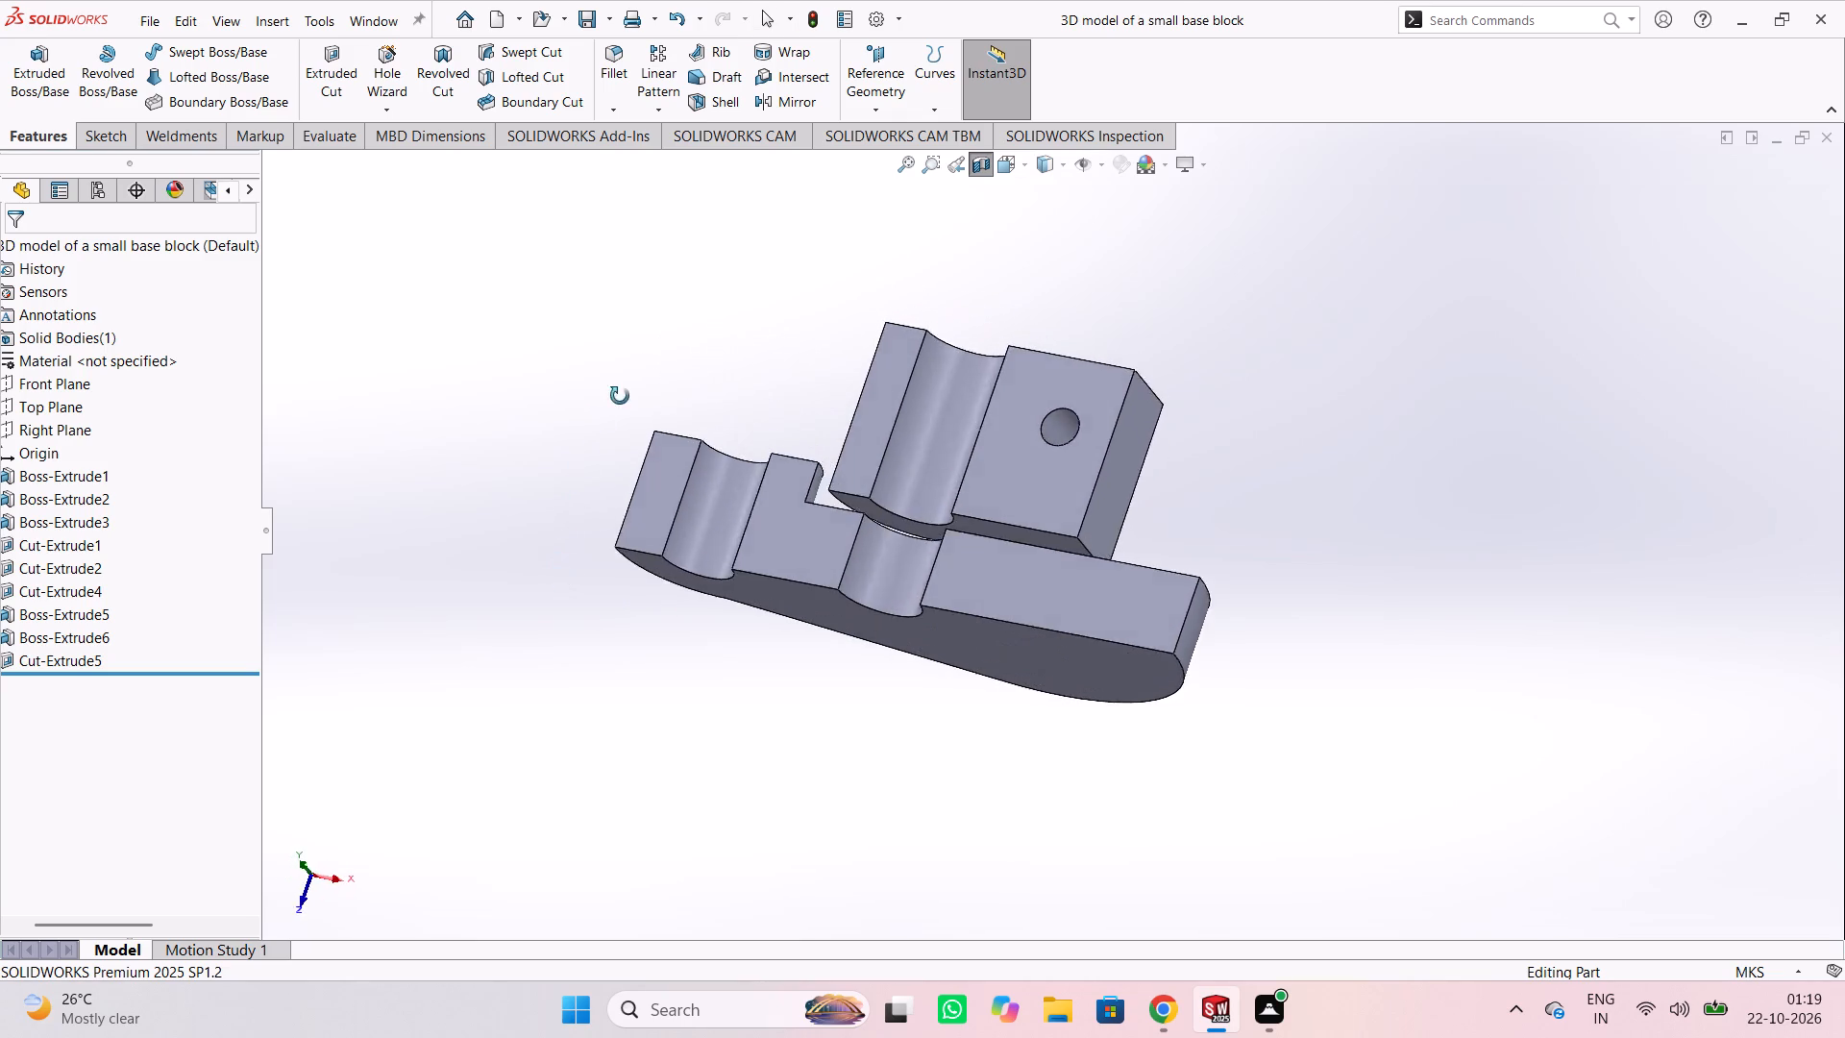
{"action": "middle_click_drag", "start_coordinate": [620, 396], "coordinate": [1571, 724]}
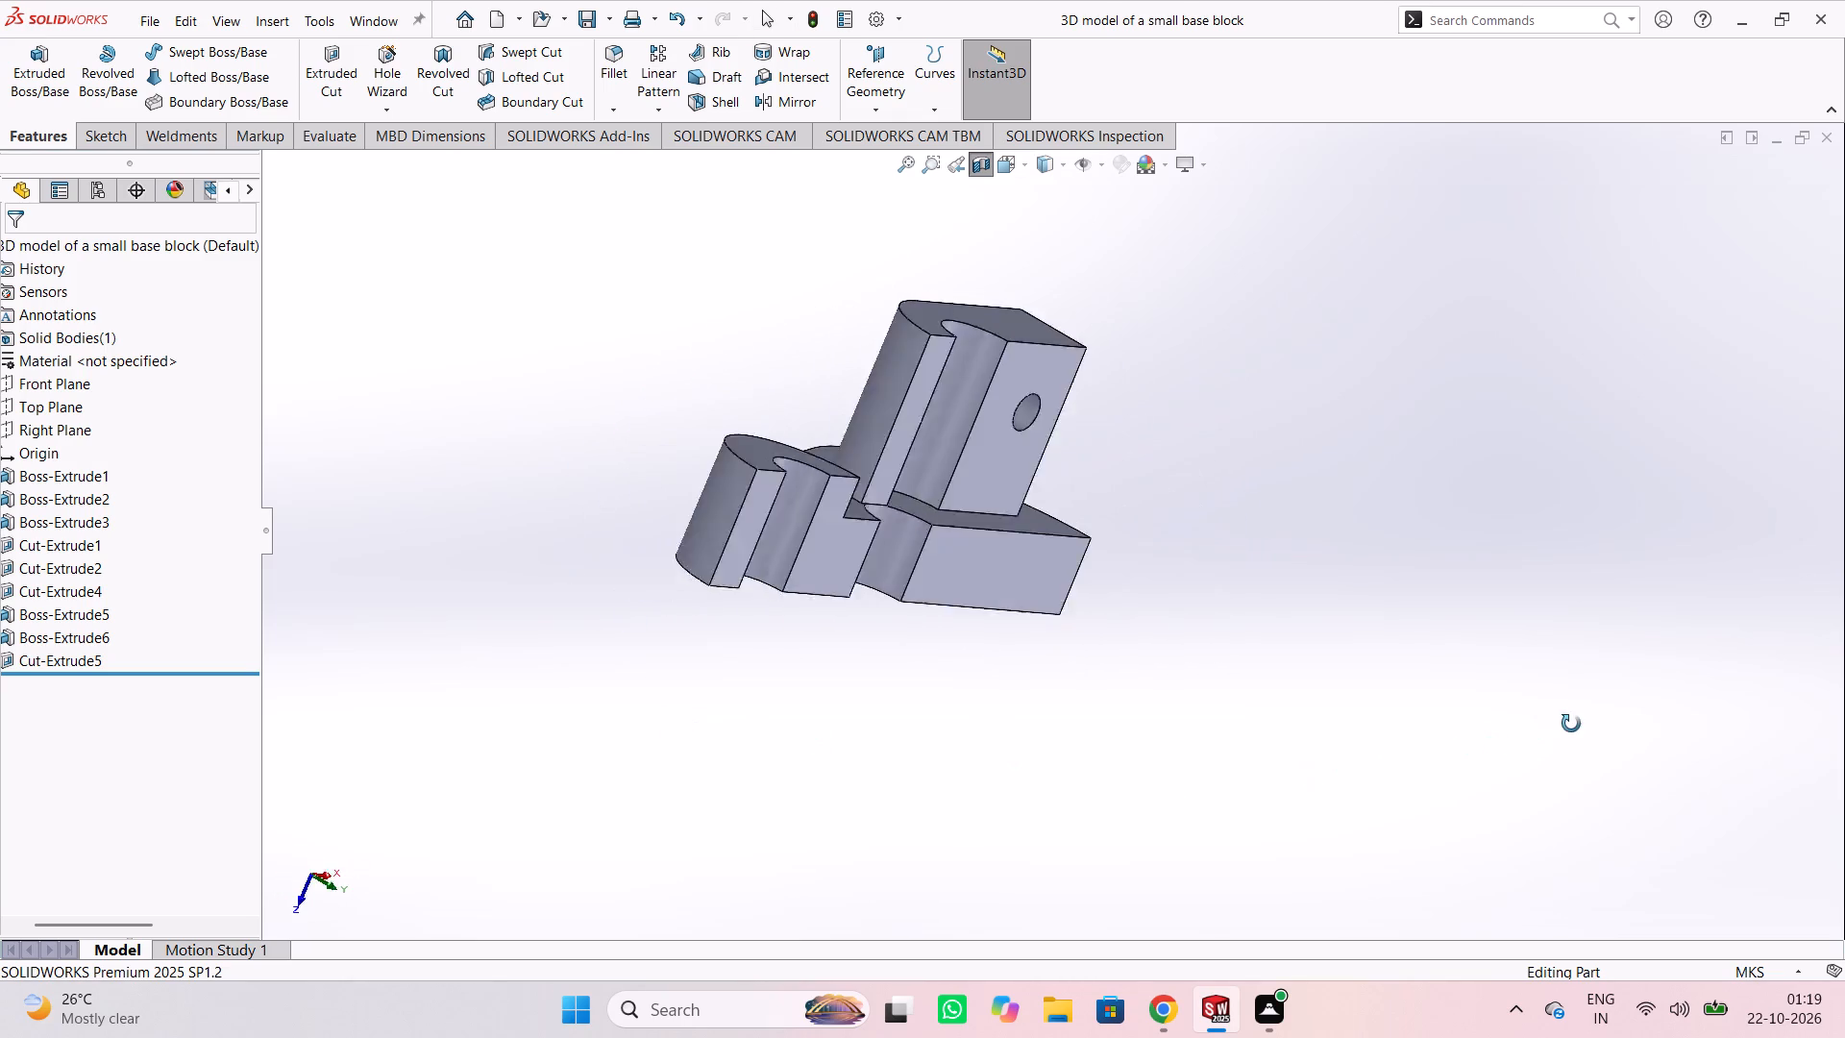
{"action": "middle_click_drag", "start_coordinate": [1571, 724], "coordinate": [1580, 720]}
{"action": "scroll", "coordinate": [1580, 720], "scroll_direction": "up", "scroll_amount": 1}
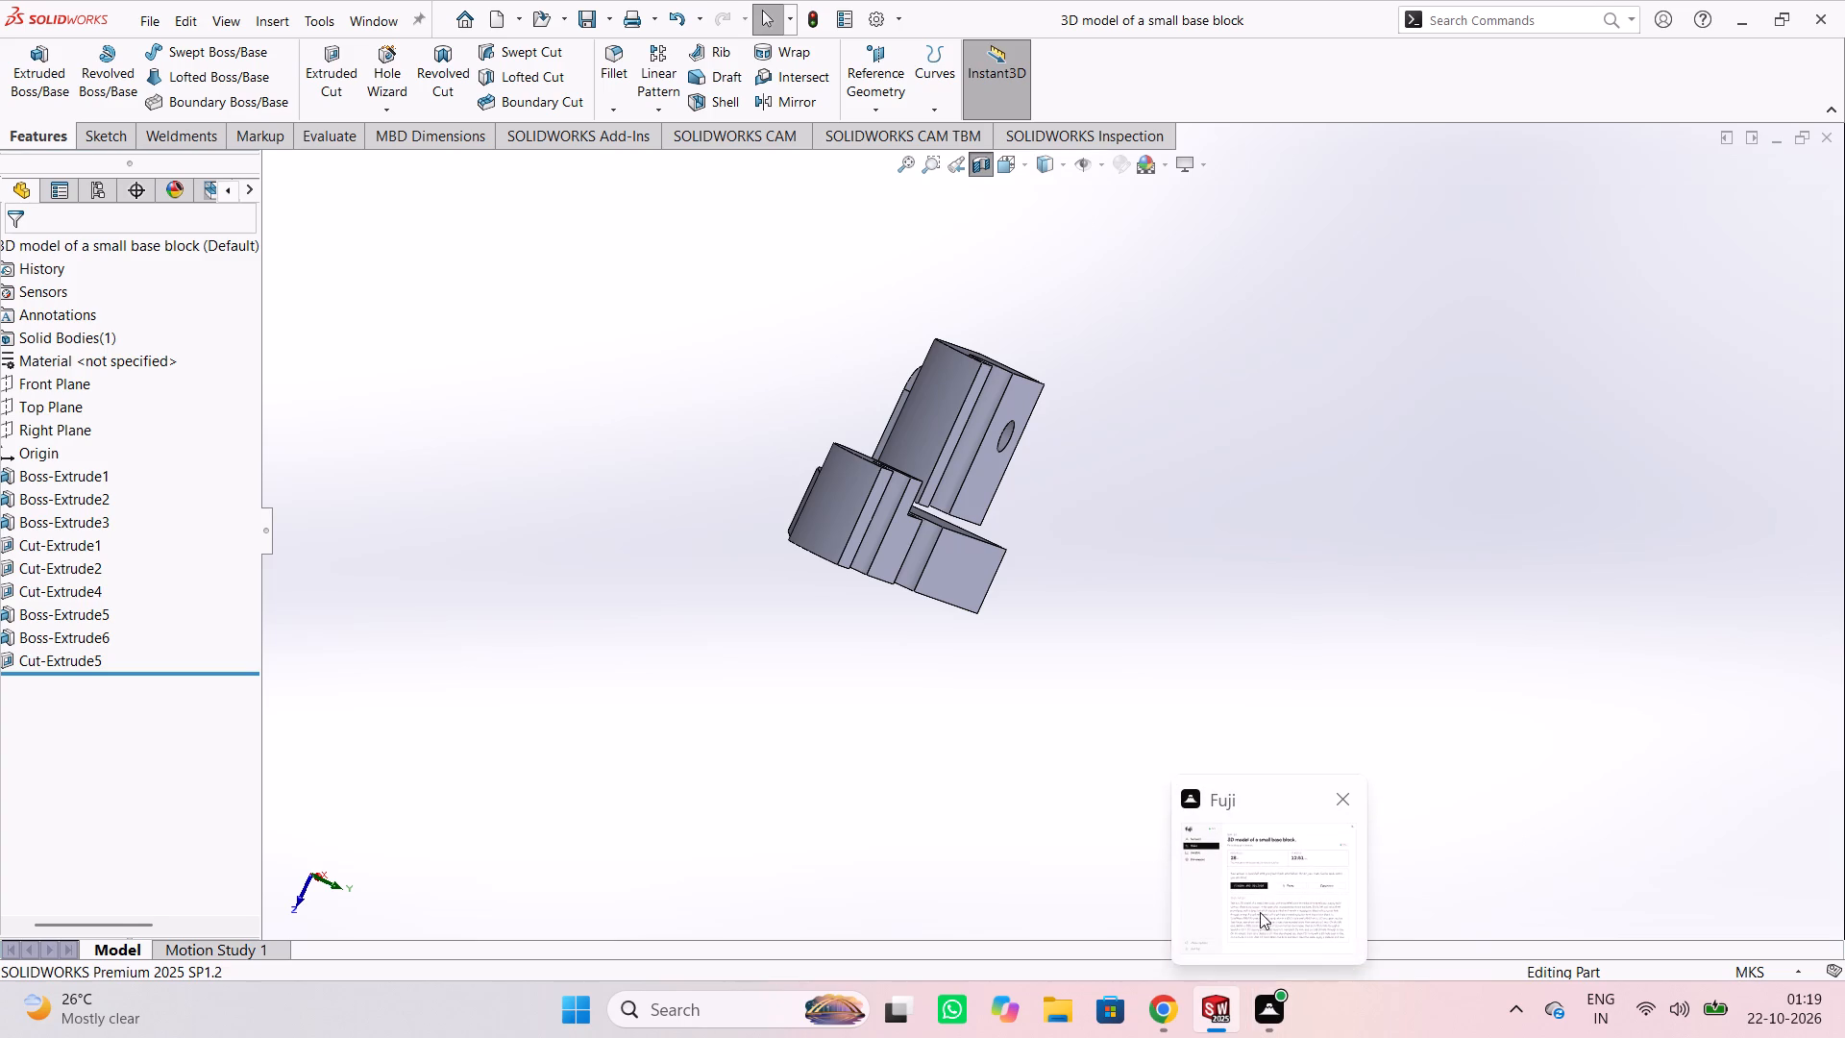
{"action": "middle_click_drag", "start_coordinate": [1427, 506], "coordinate": [1219, 598]}
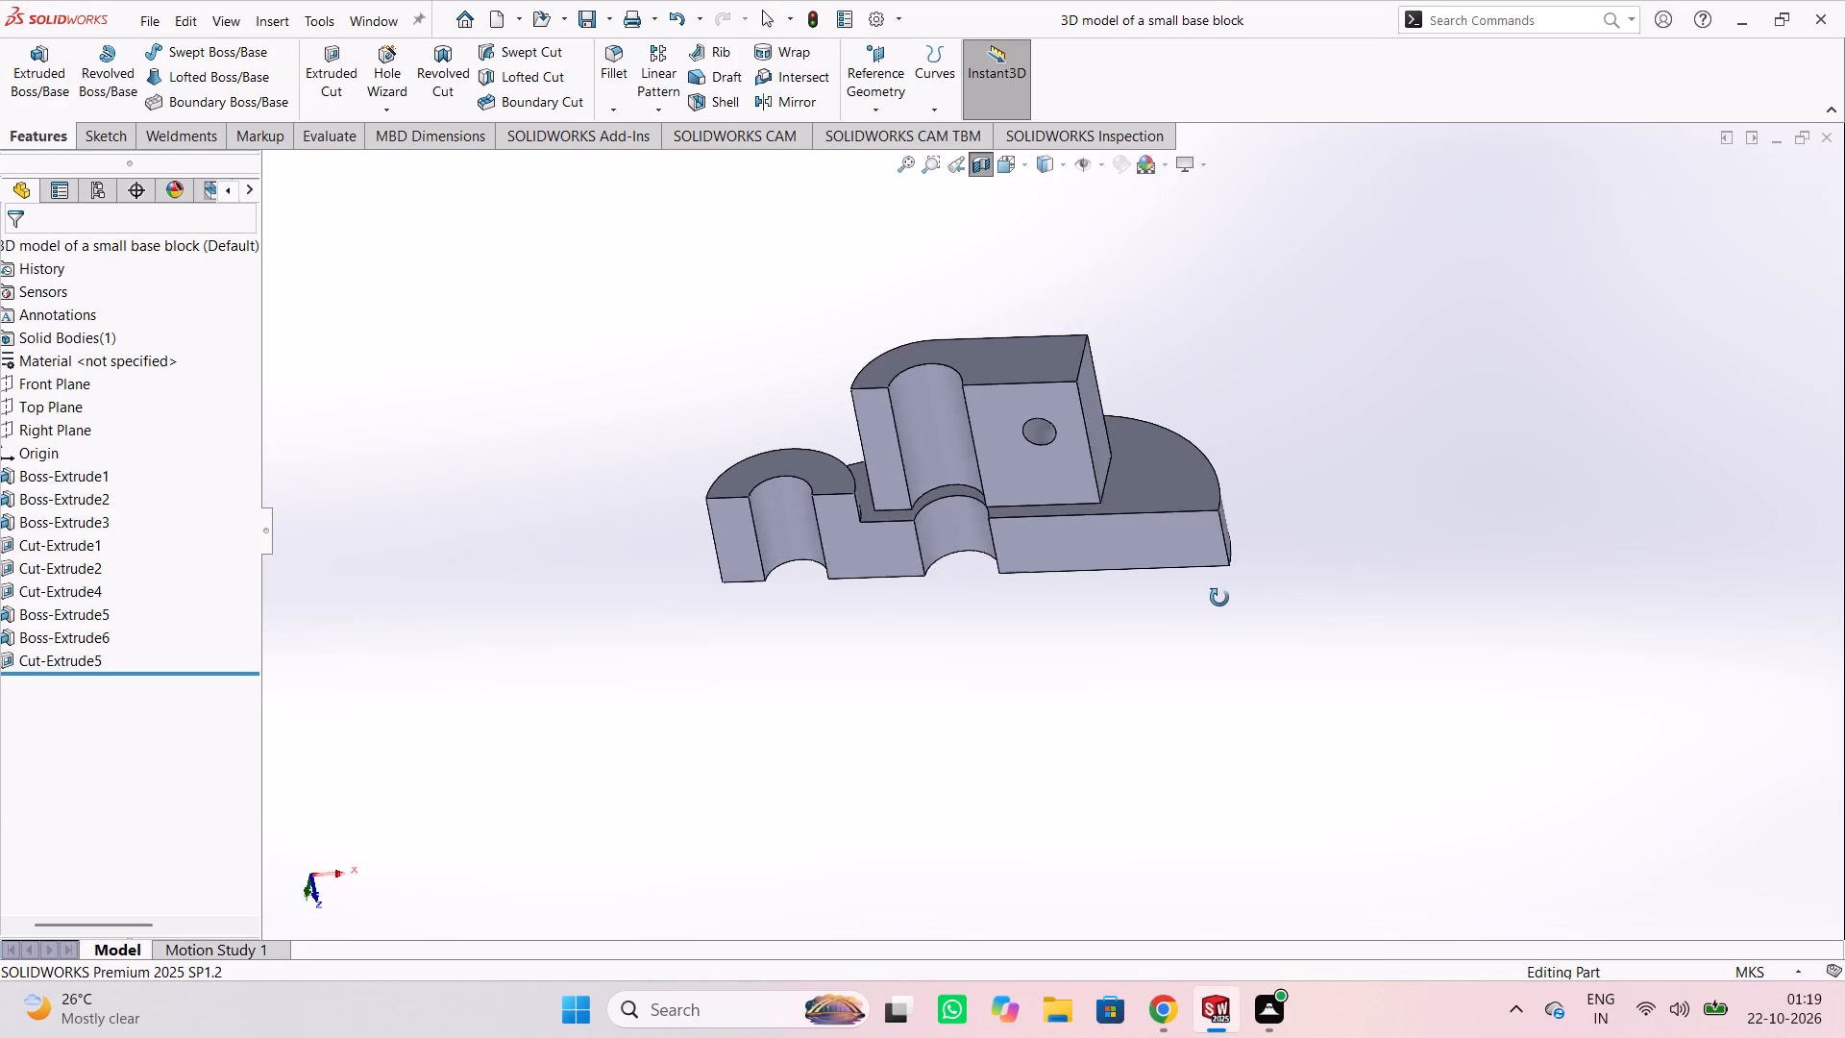
{"action": "middle_click_drag", "start_coordinate": [1219, 598], "coordinate": [1218, 599]}
{"action": "middle_click_drag", "start_coordinate": [934, 711], "coordinate": [662, 556]}
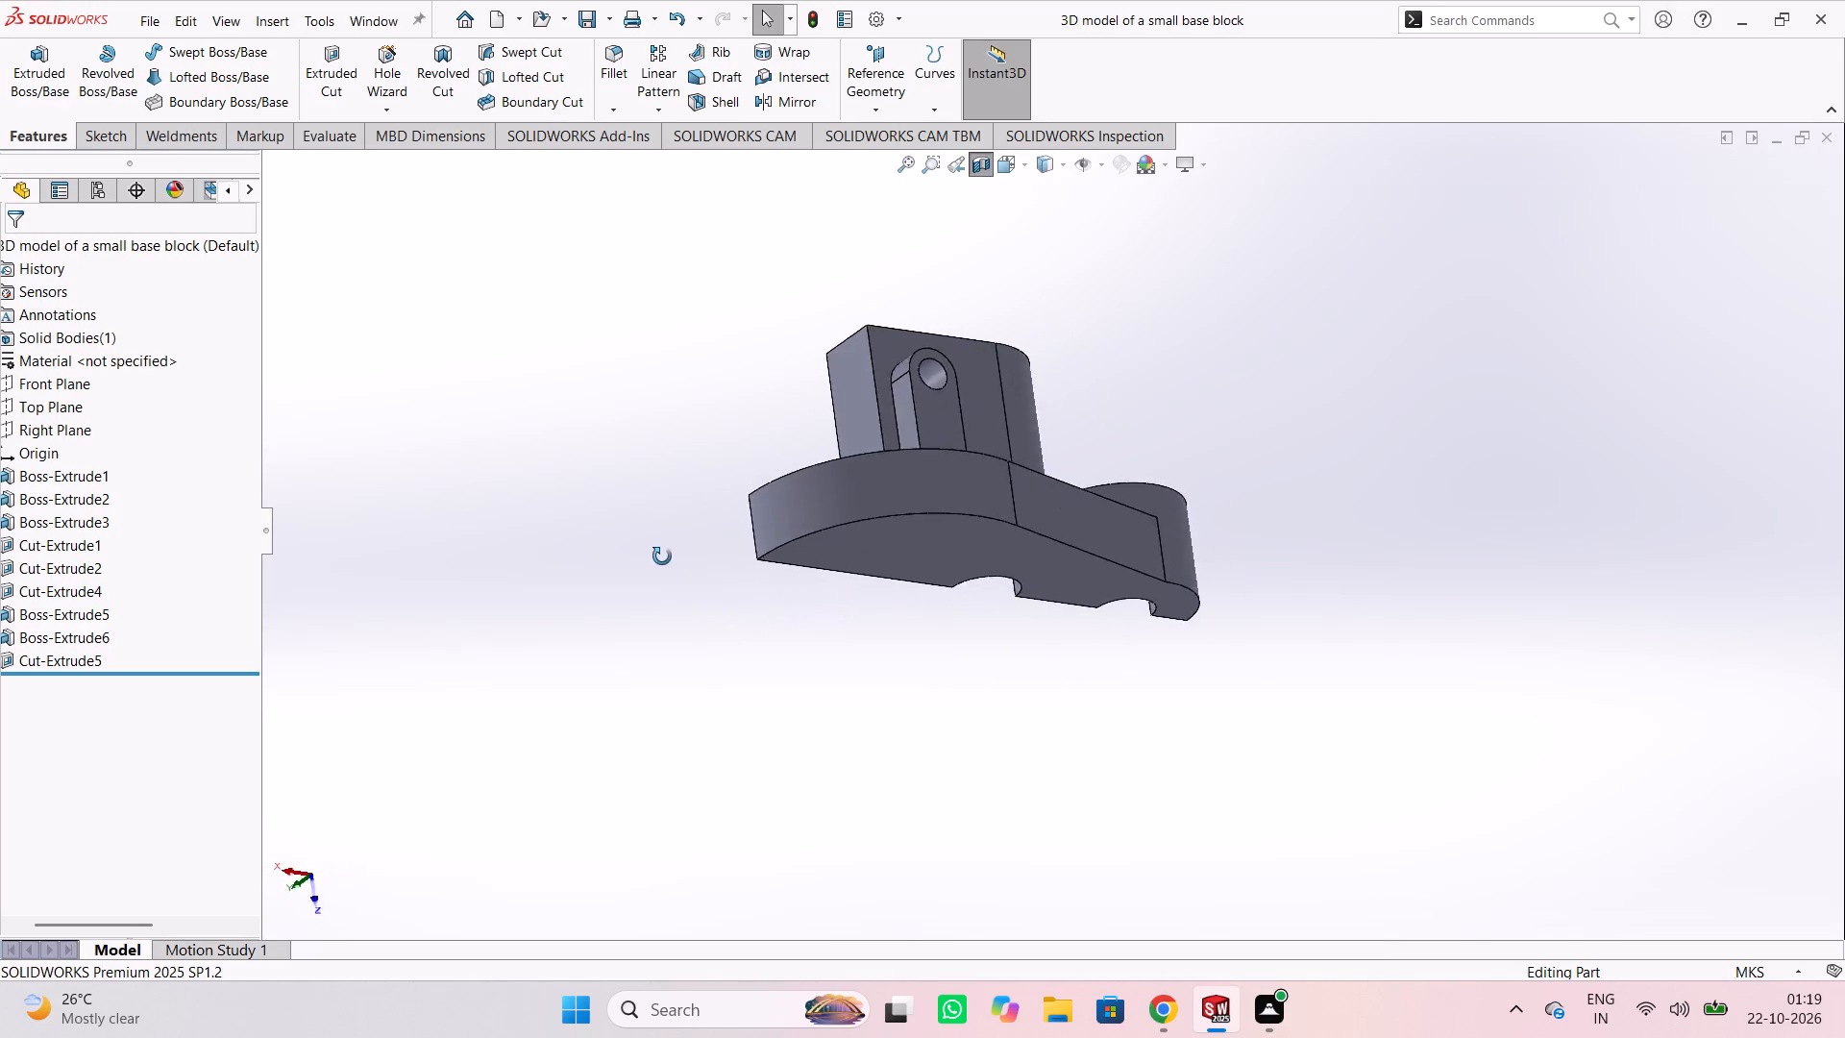
{"action": "middle_click_drag", "start_coordinate": [662, 556], "coordinate": [1147, 833]}
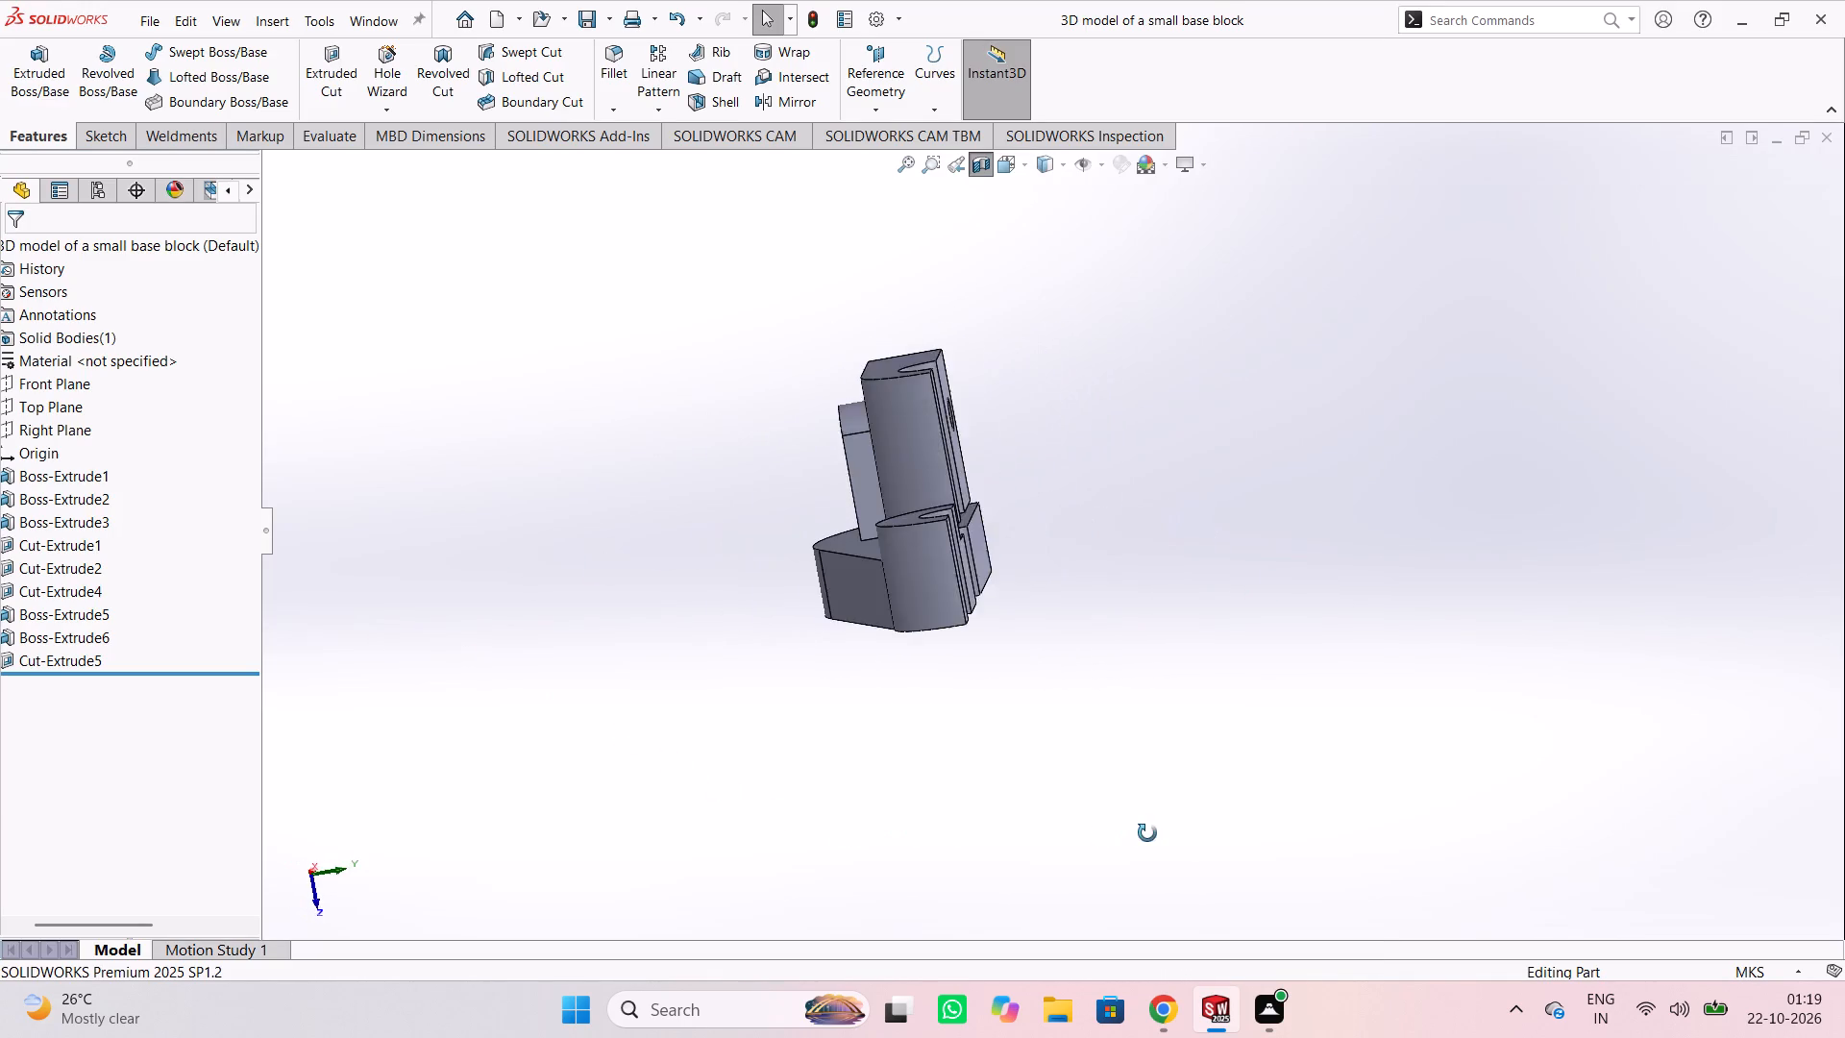
{"action": "middle_click_drag", "start_coordinate": [1147, 833], "coordinate": [1197, 782]}
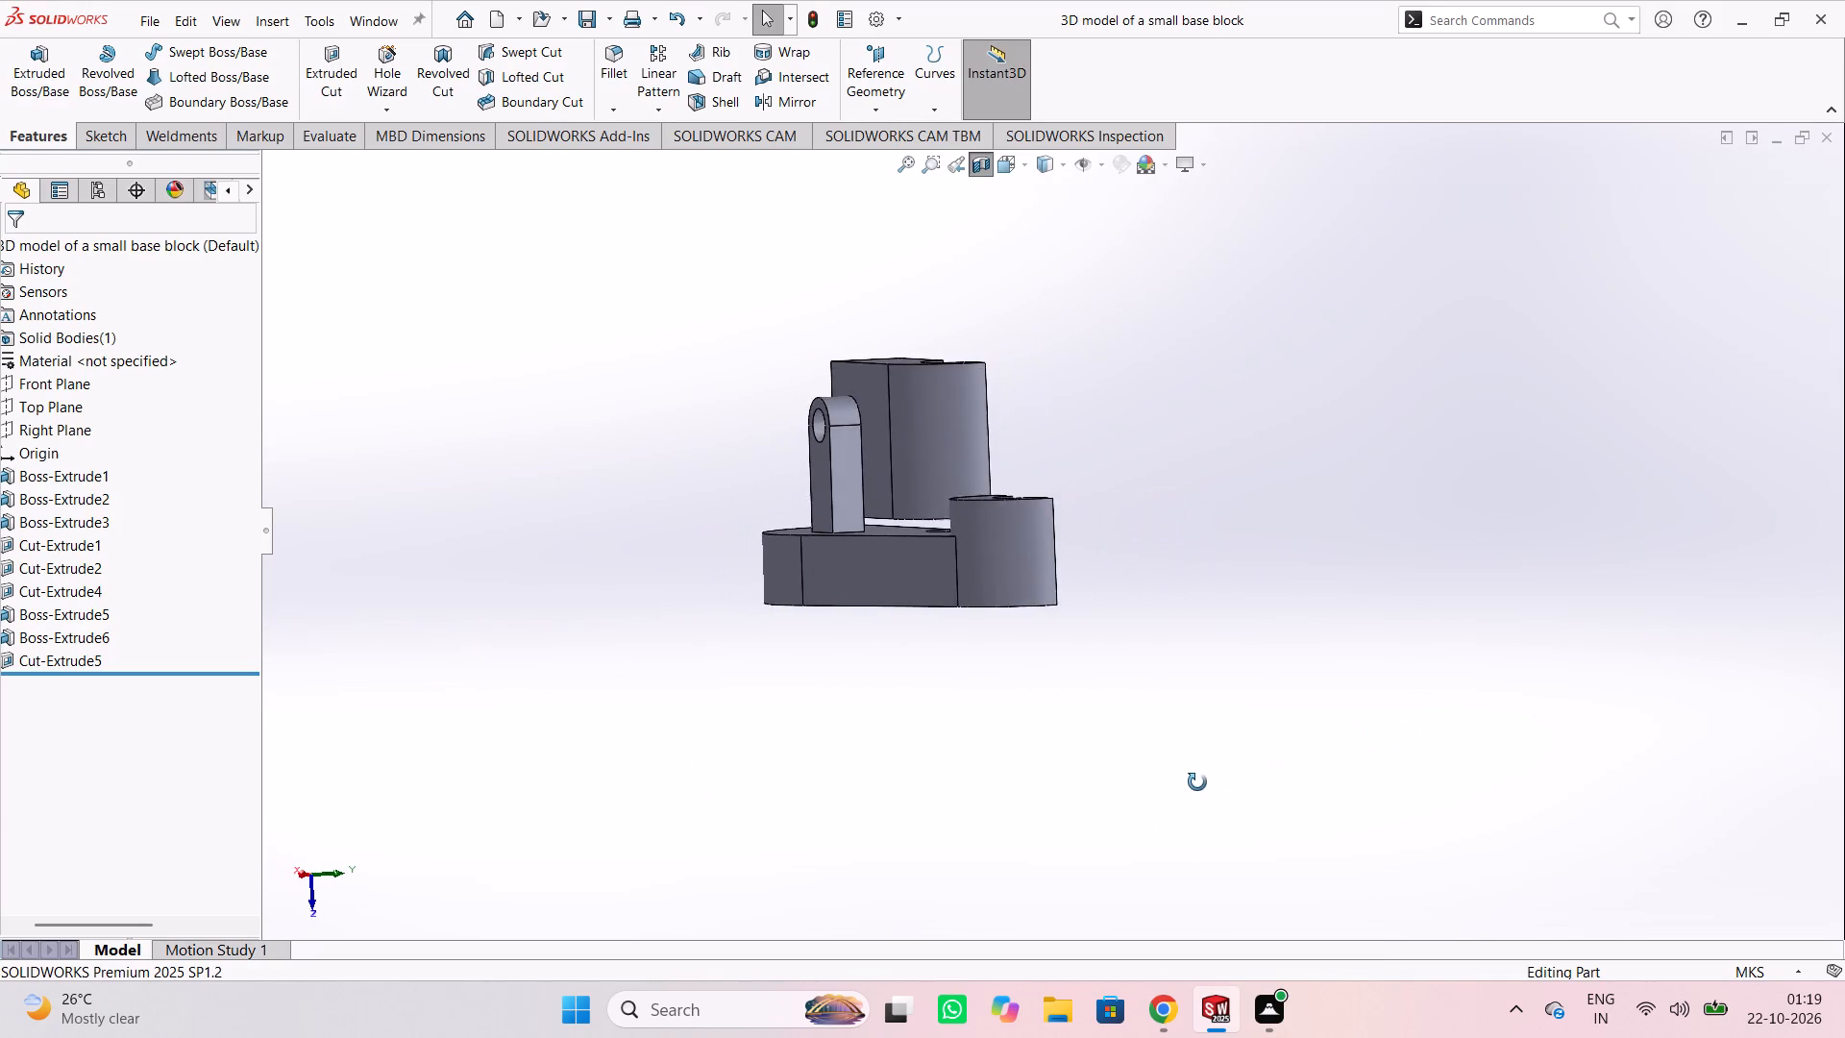
{"action": "middle_click_drag", "start_coordinate": [1197, 782], "coordinate": [946, 818]}
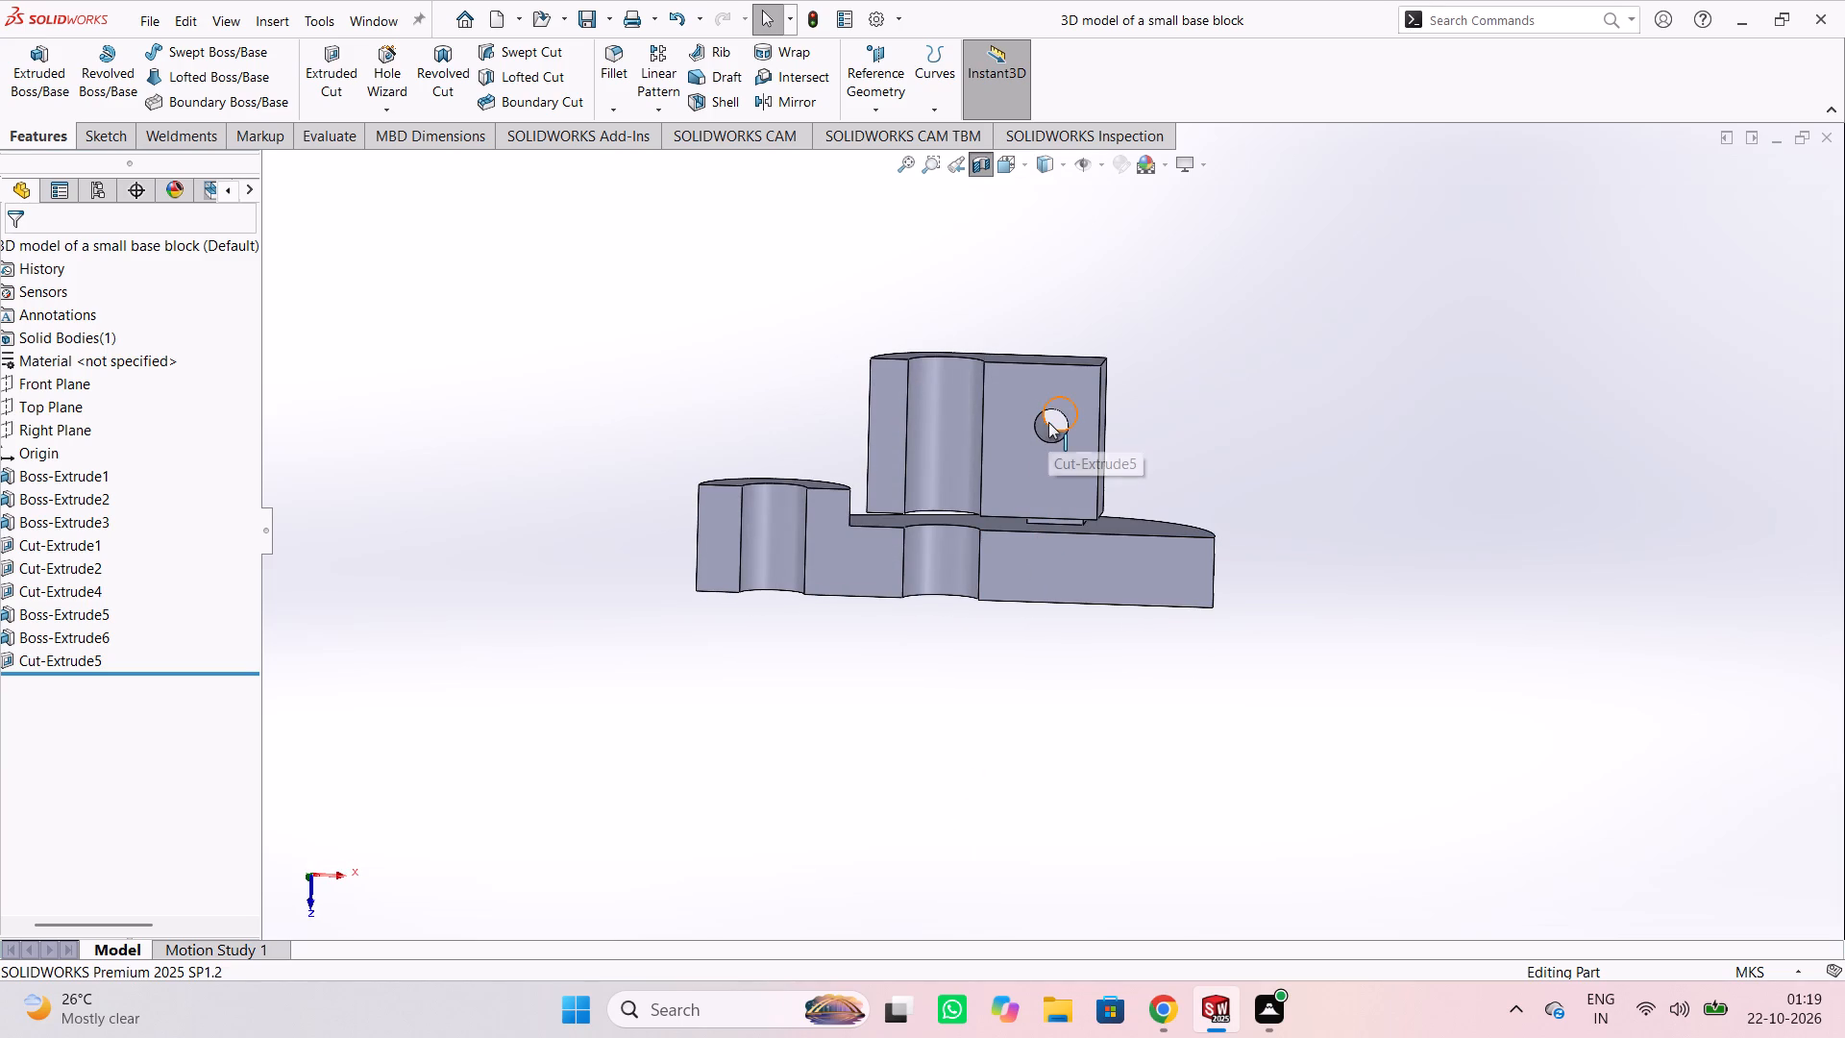
{"action": "middle_click_drag", "start_coordinate": [1324, 362], "coordinate": [1429, 462]}
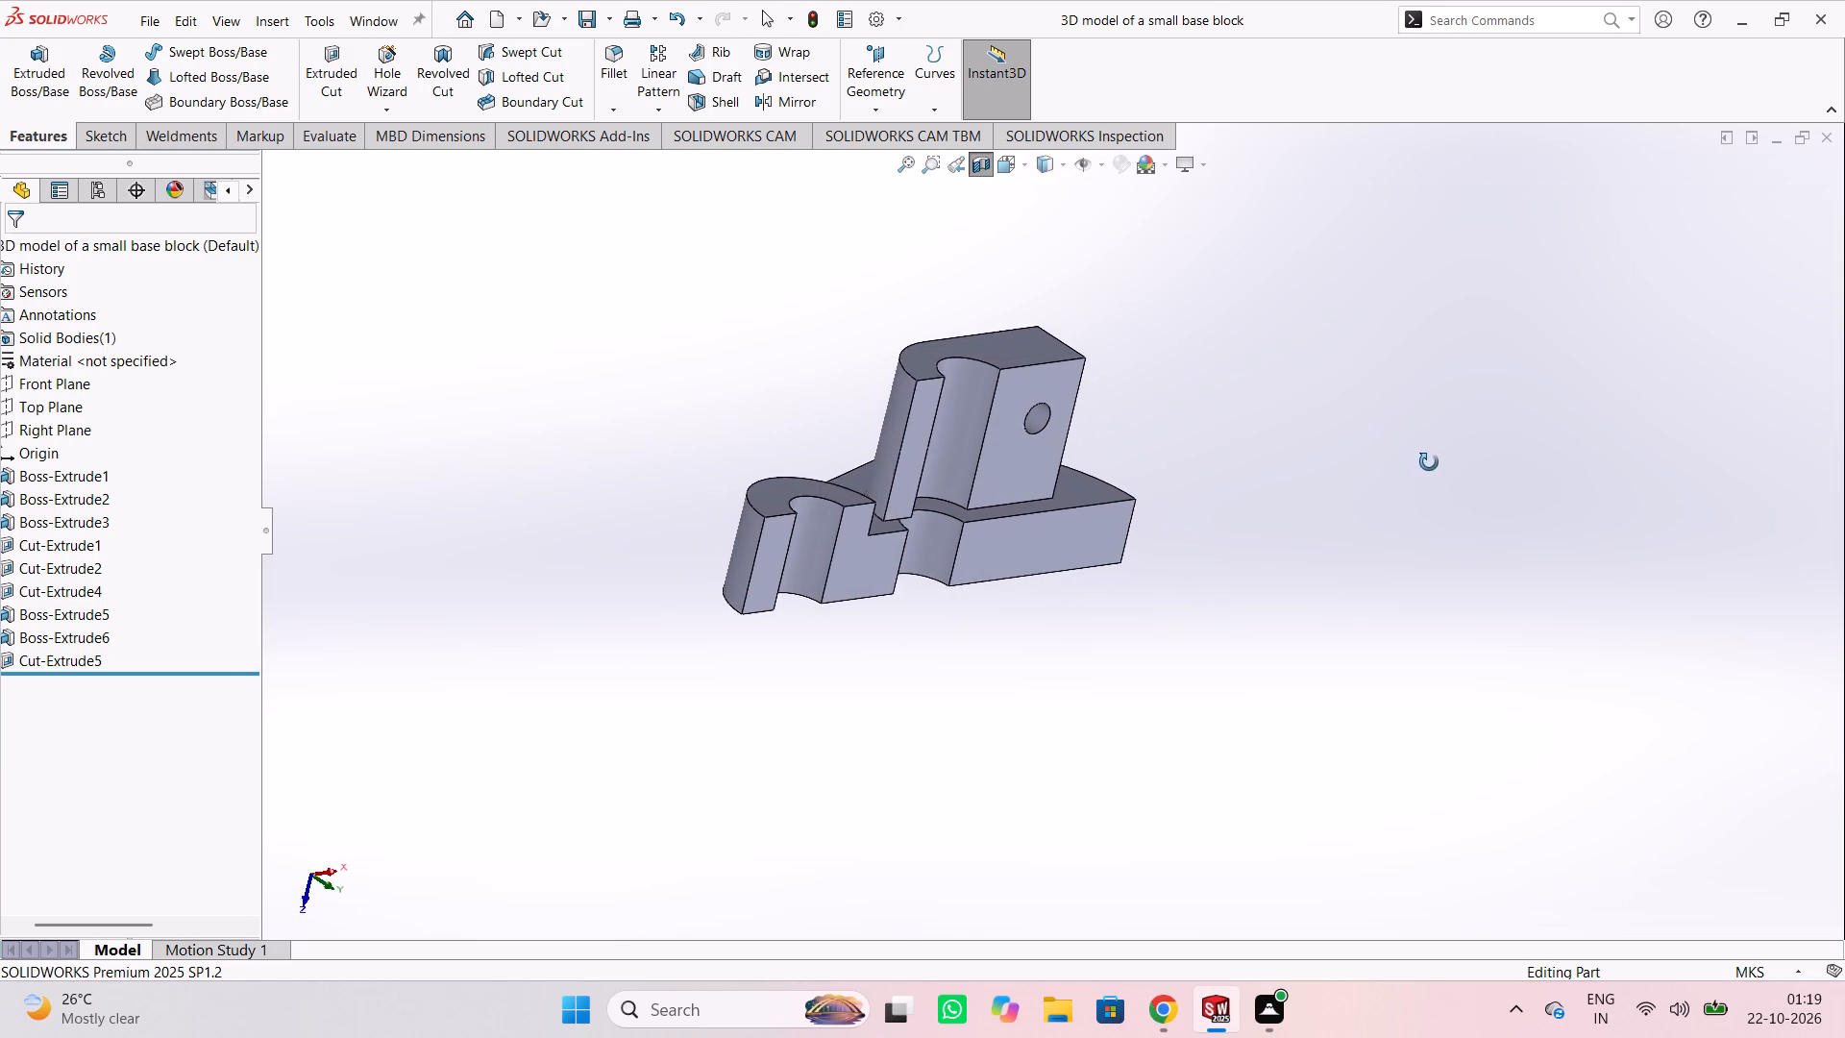
{"action": "middle_click_drag", "start_coordinate": [1429, 462], "coordinate": [1336, 720]}
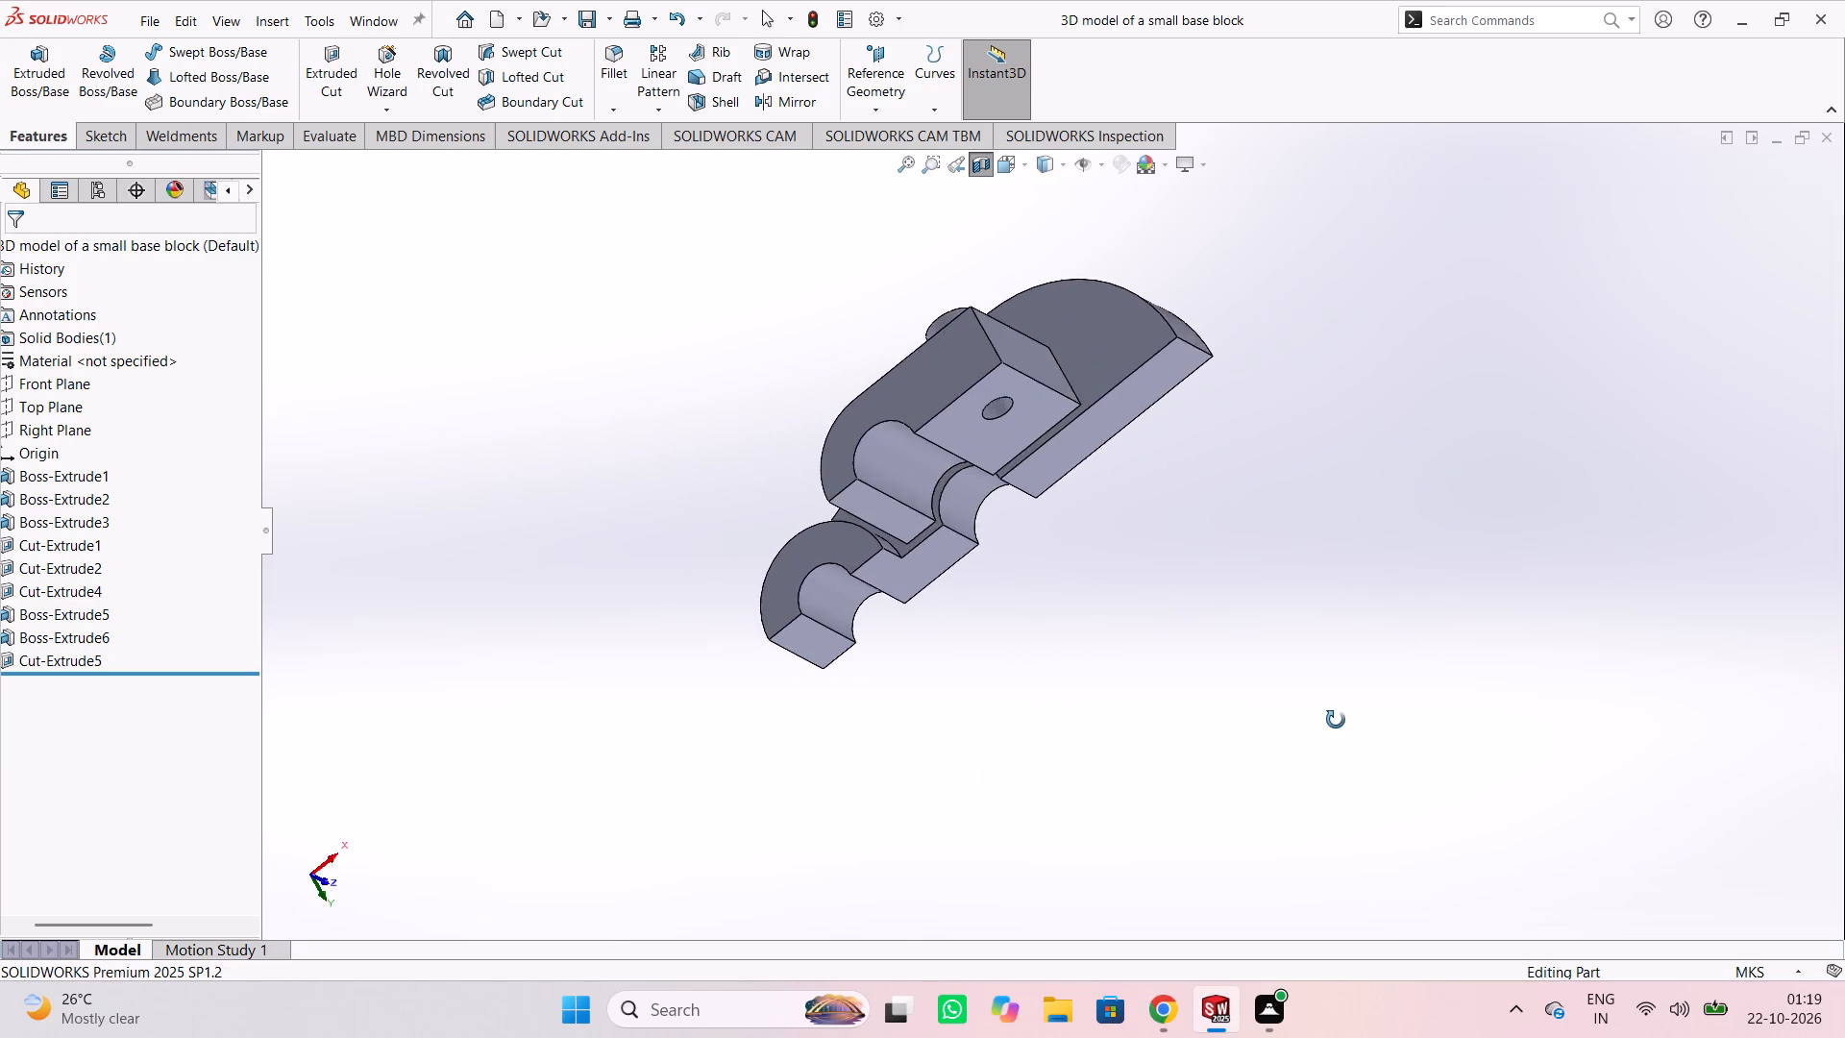
{"action": "middle_click_drag", "start_coordinate": [1336, 720], "coordinate": [1387, 605]}
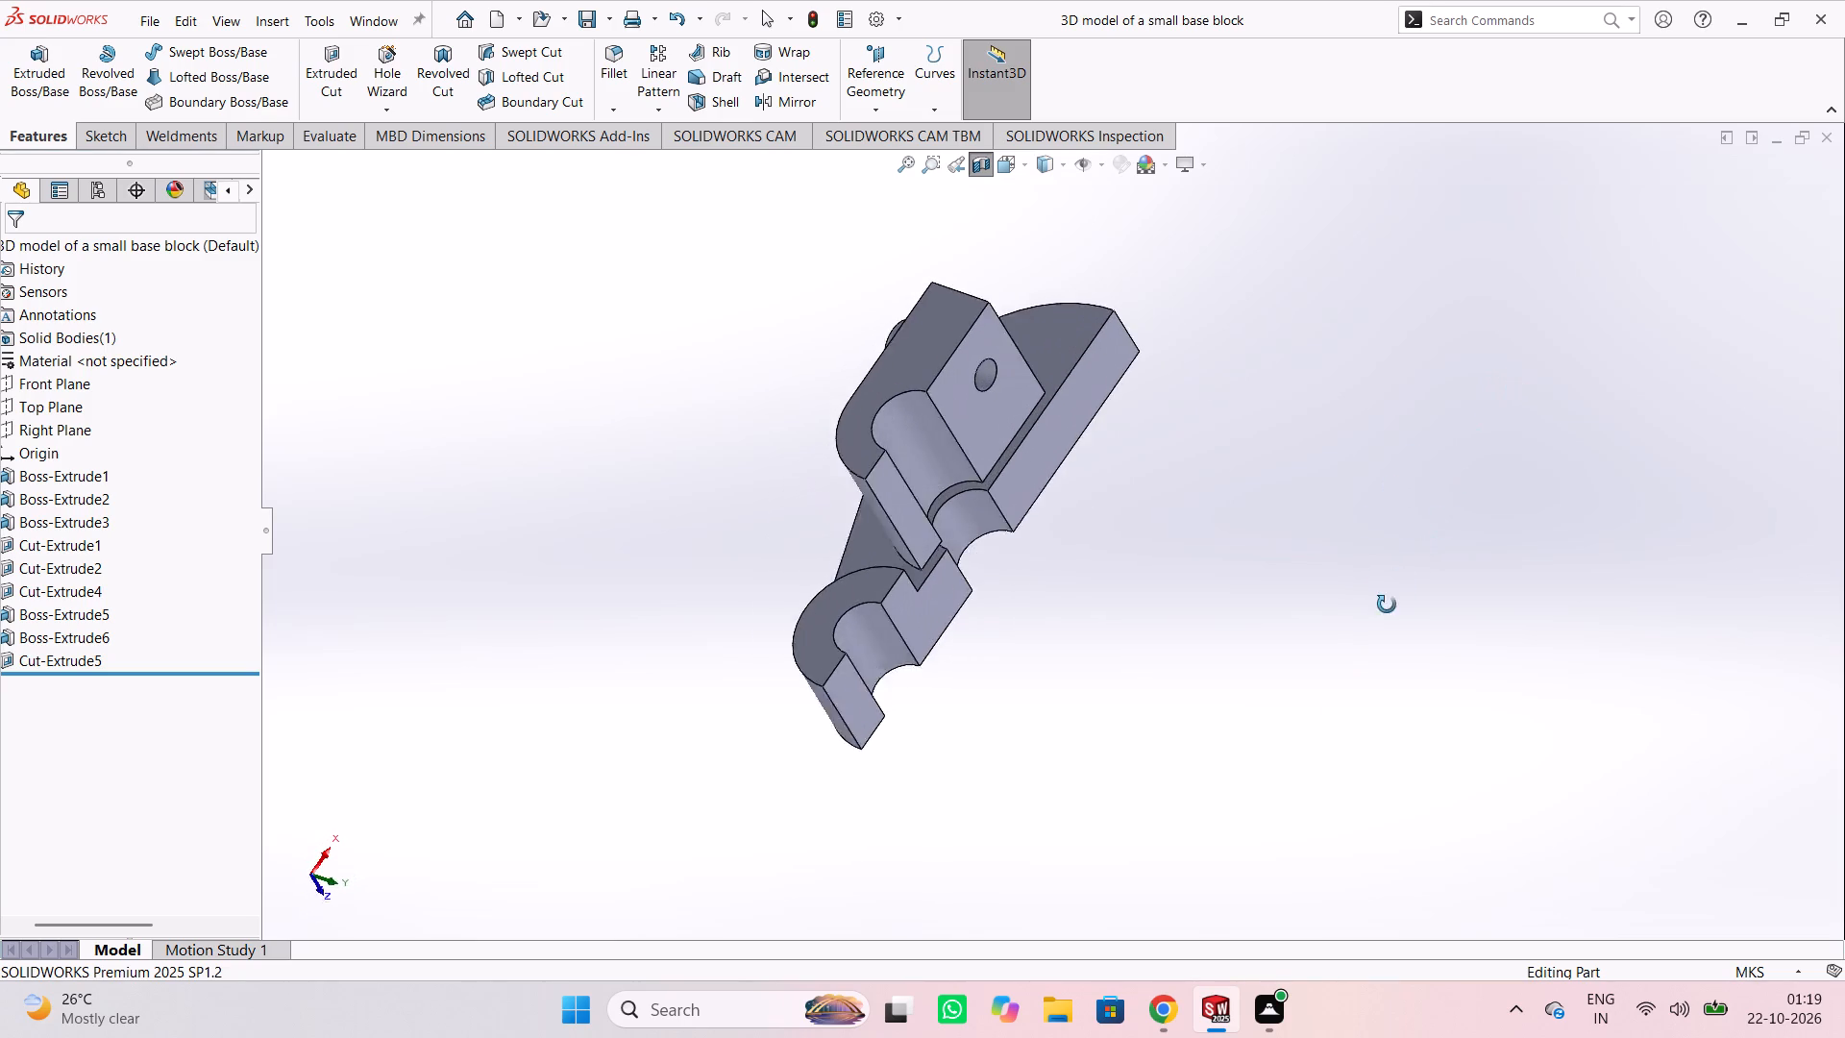
{"action": "middle_click_drag", "start_coordinate": [1387, 605], "coordinate": [1080, 726]}
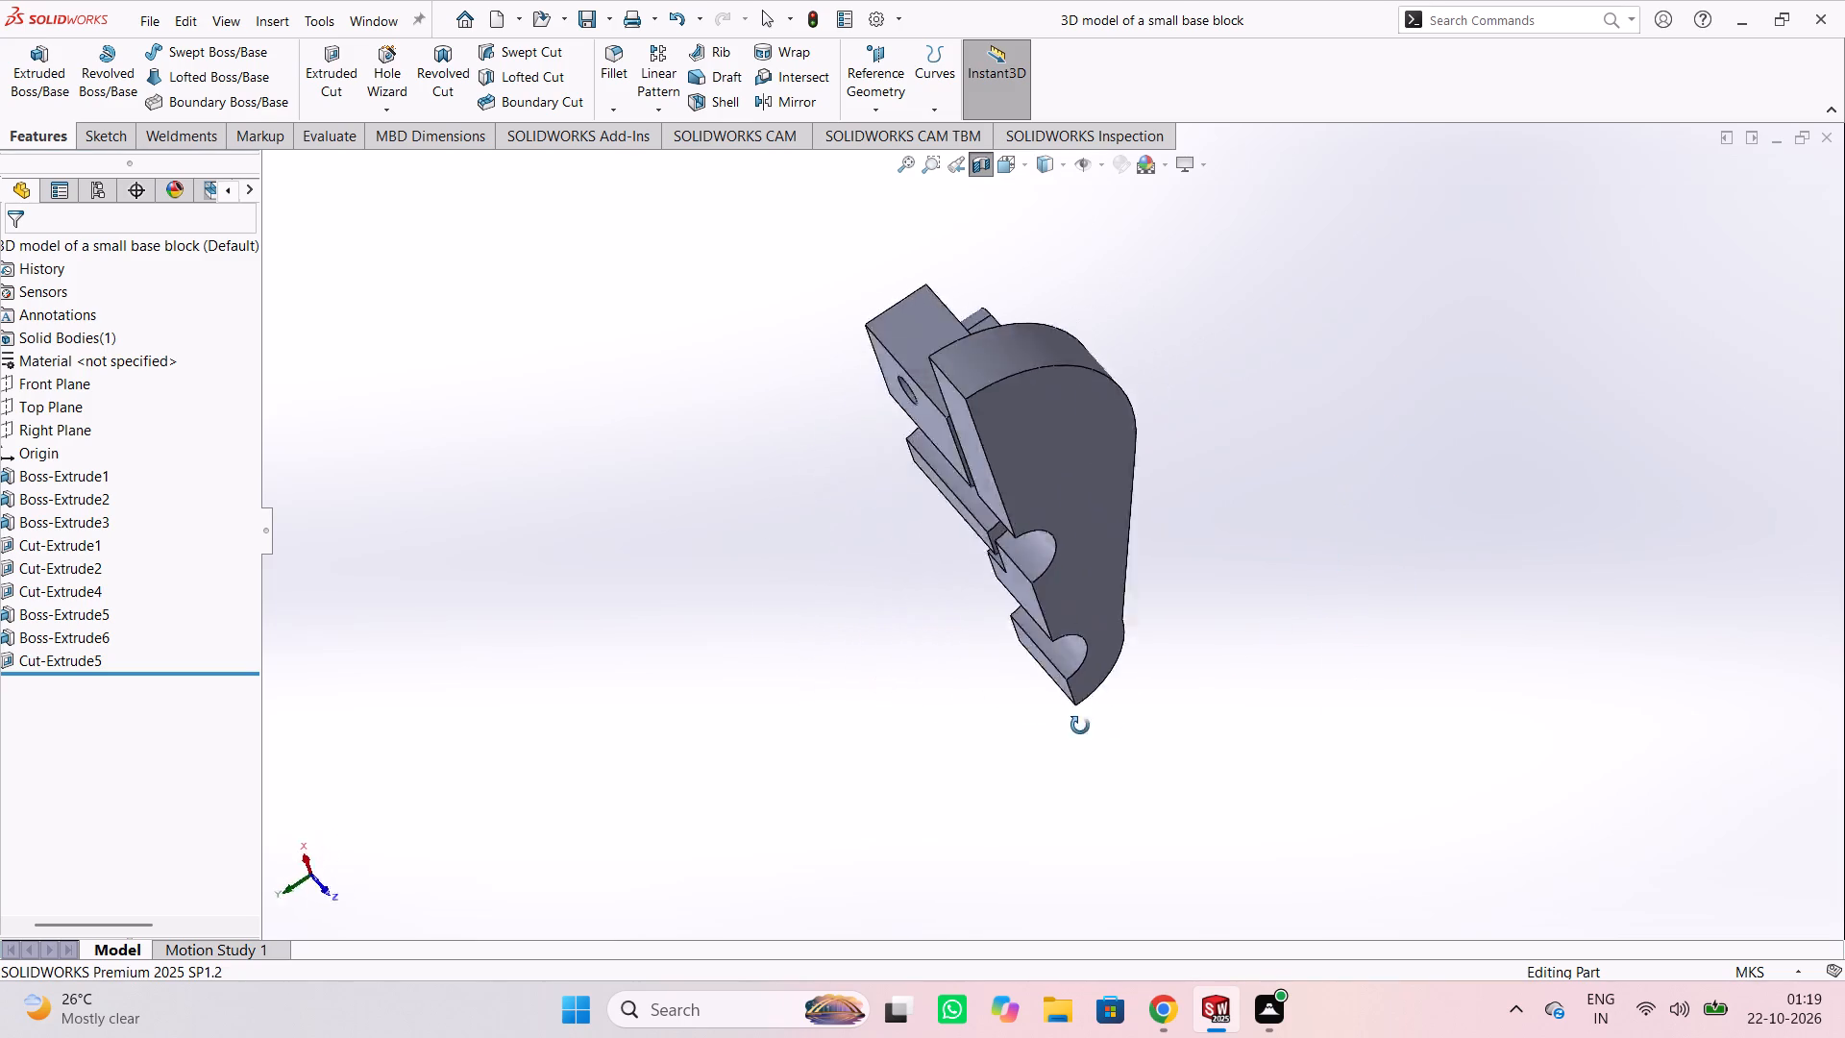
{"action": "middle_click_drag", "start_coordinate": [1080, 726], "coordinate": [665, 454]}
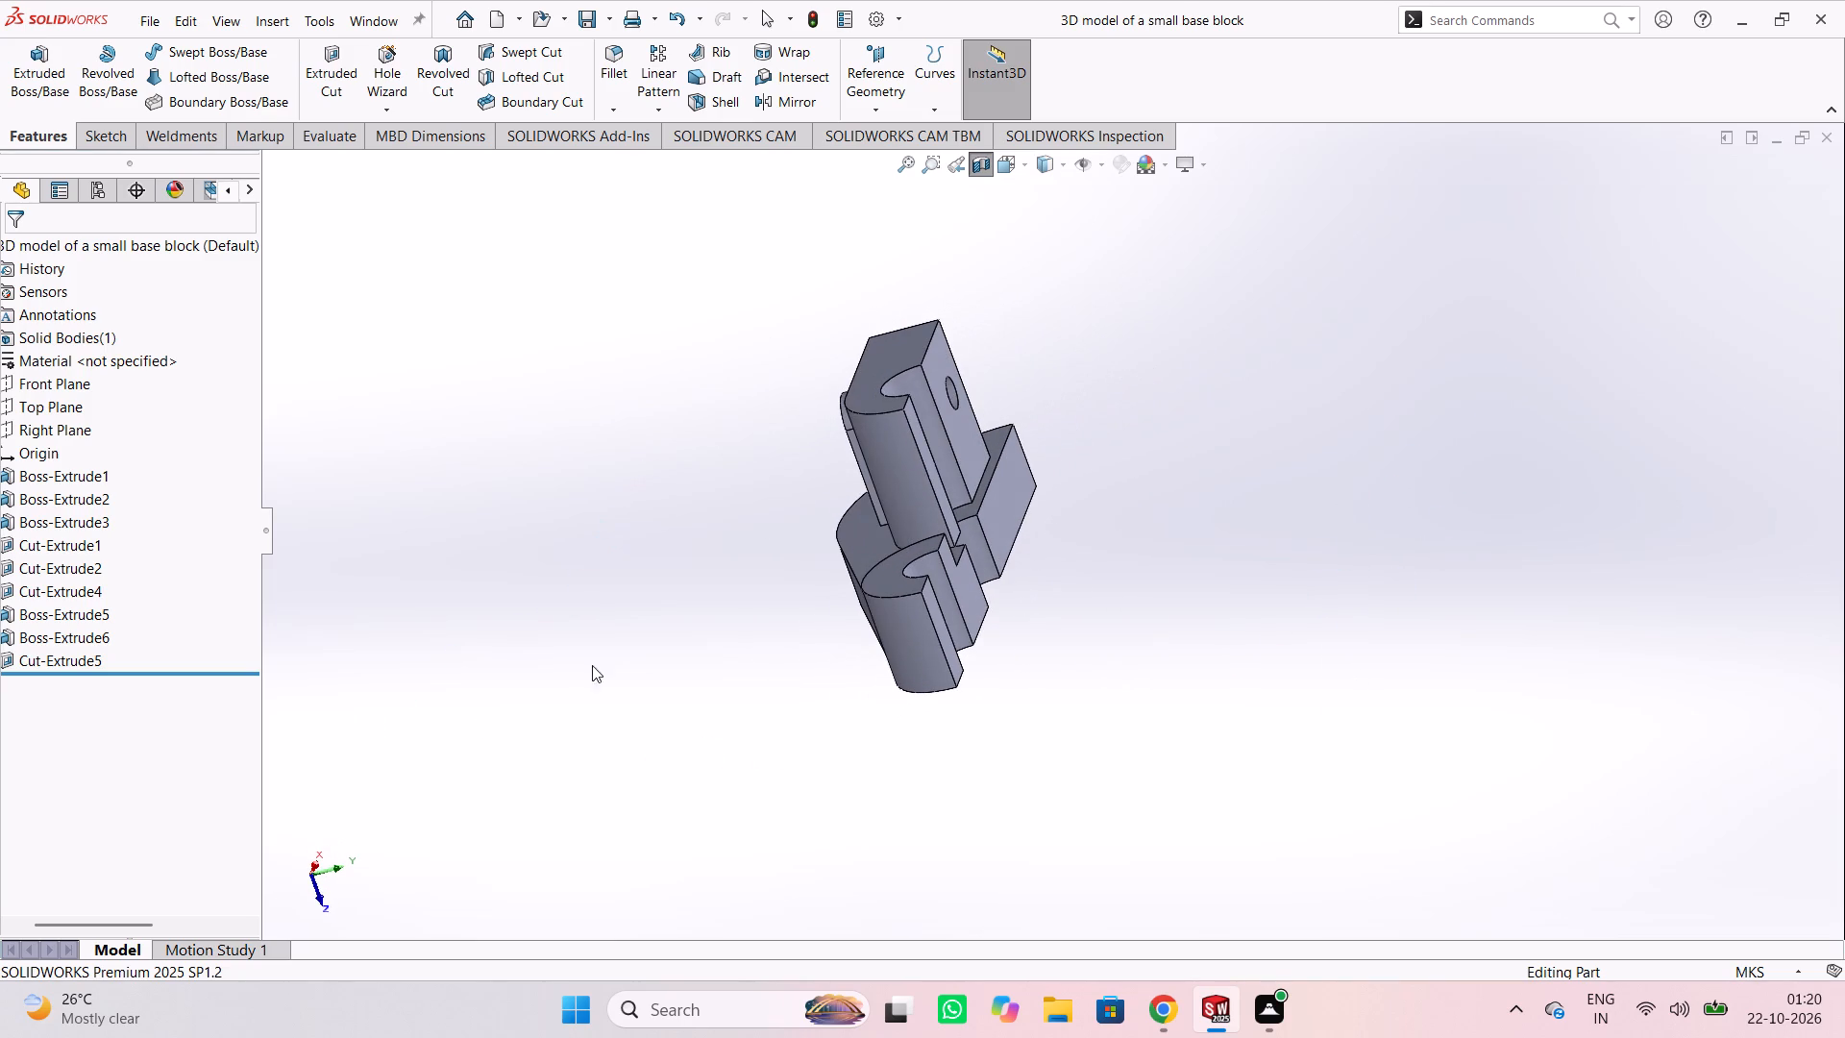
{"action": "middle_click_drag", "start_coordinate": [700, 764], "coordinate": [547, 789]}
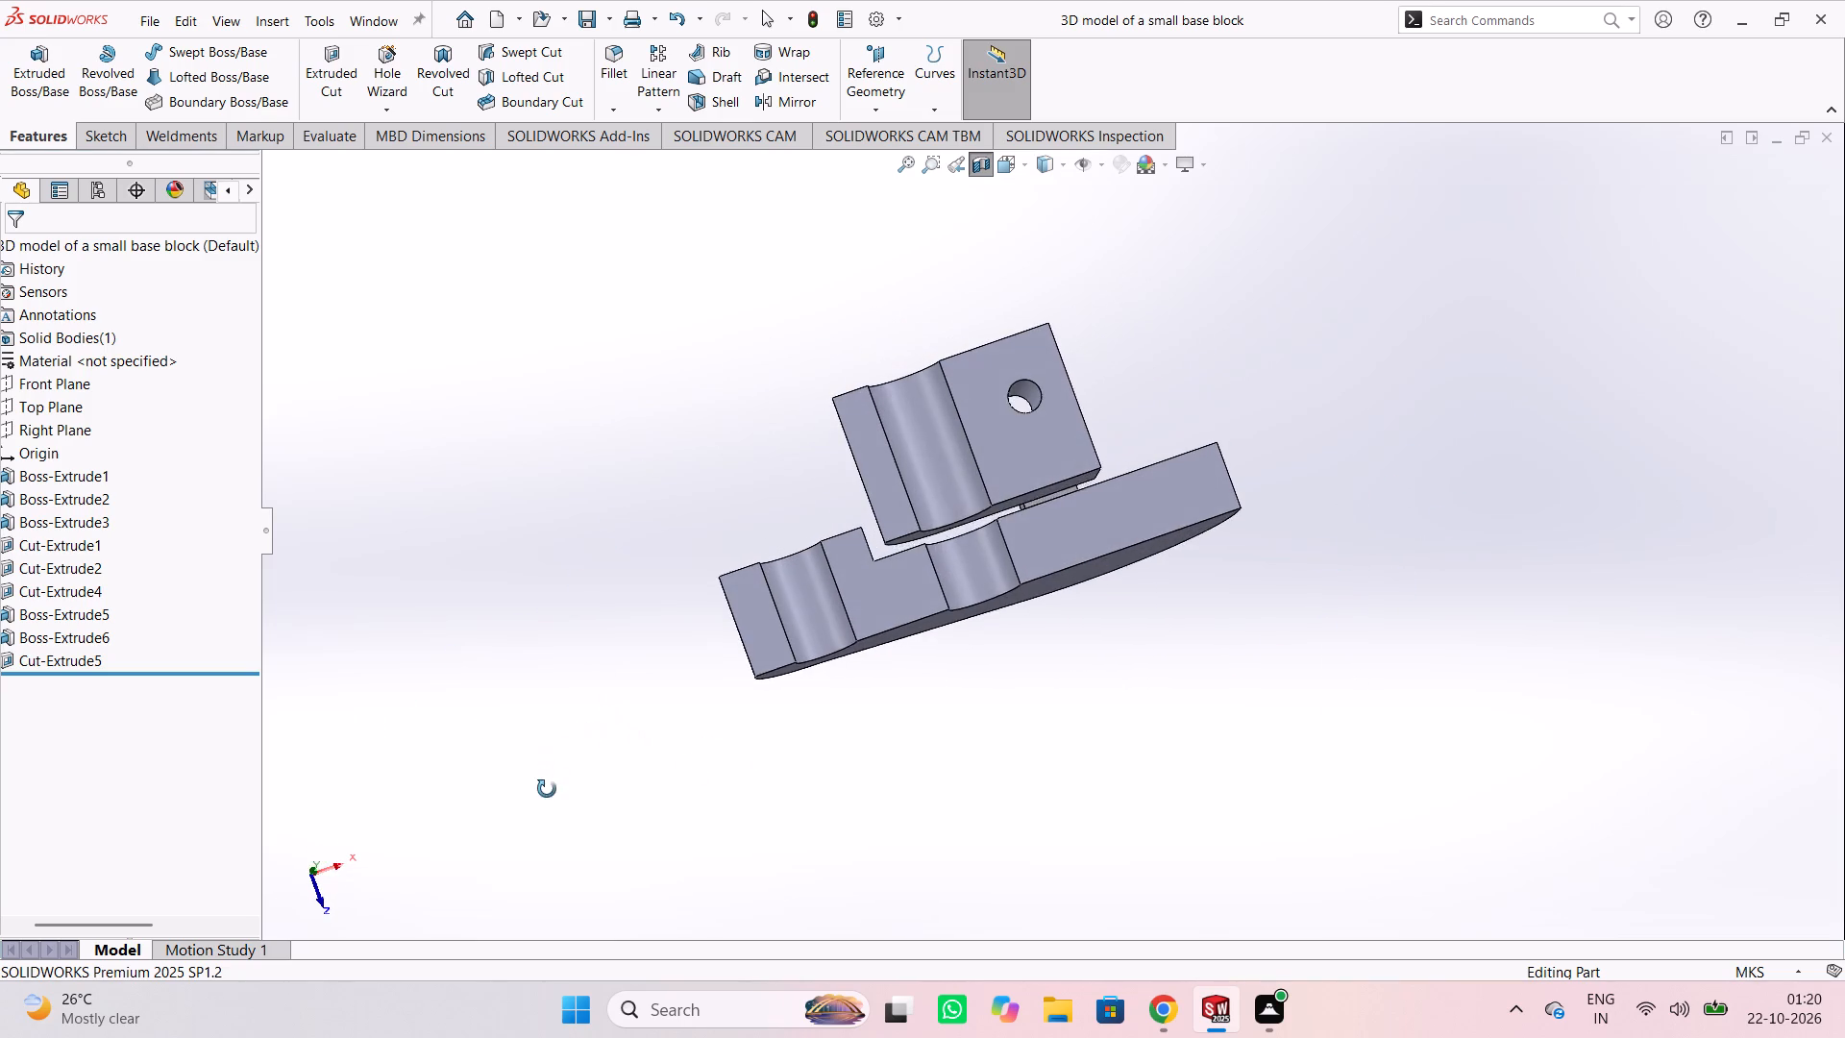
{"action": "middle_click_drag", "start_coordinate": [547, 789], "coordinate": [553, 803]}
{"action": "middle_click_drag", "start_coordinate": [616, 358], "coordinate": [653, 520]}
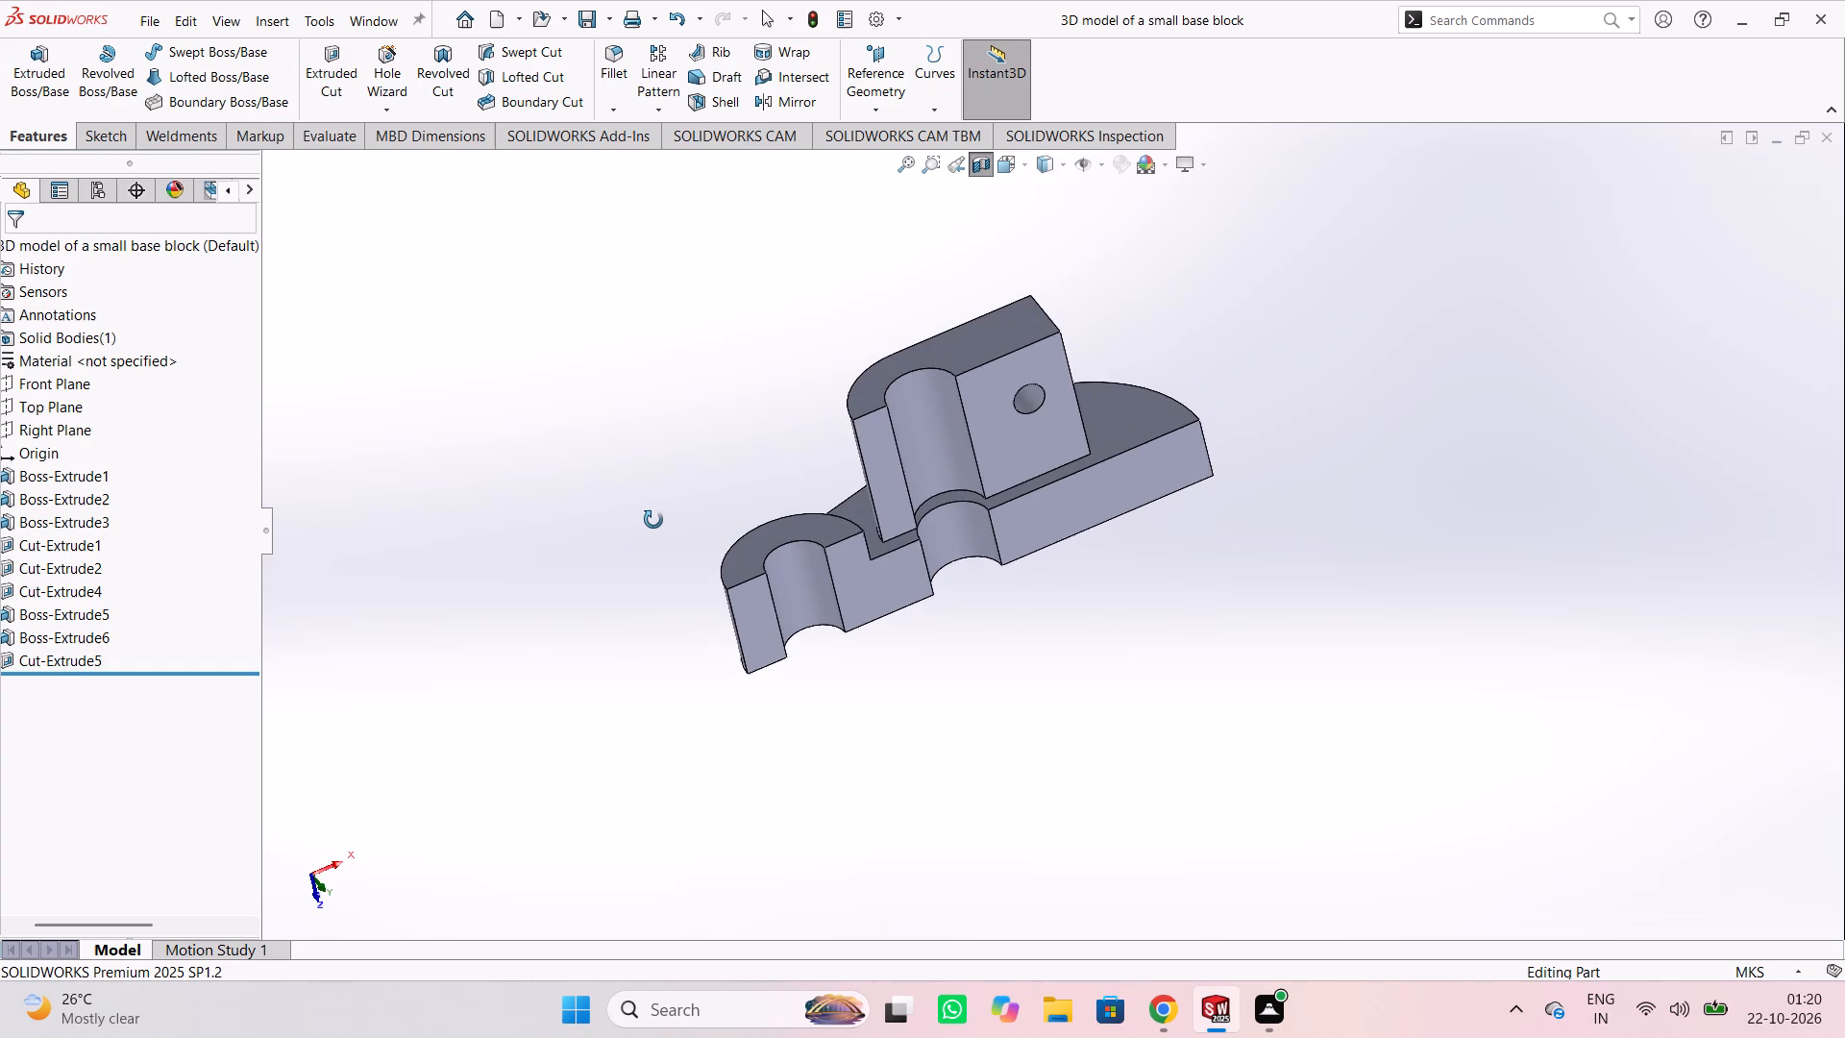
{"action": "middle_click_drag", "start_coordinate": [653, 520], "coordinate": [660, 531]}
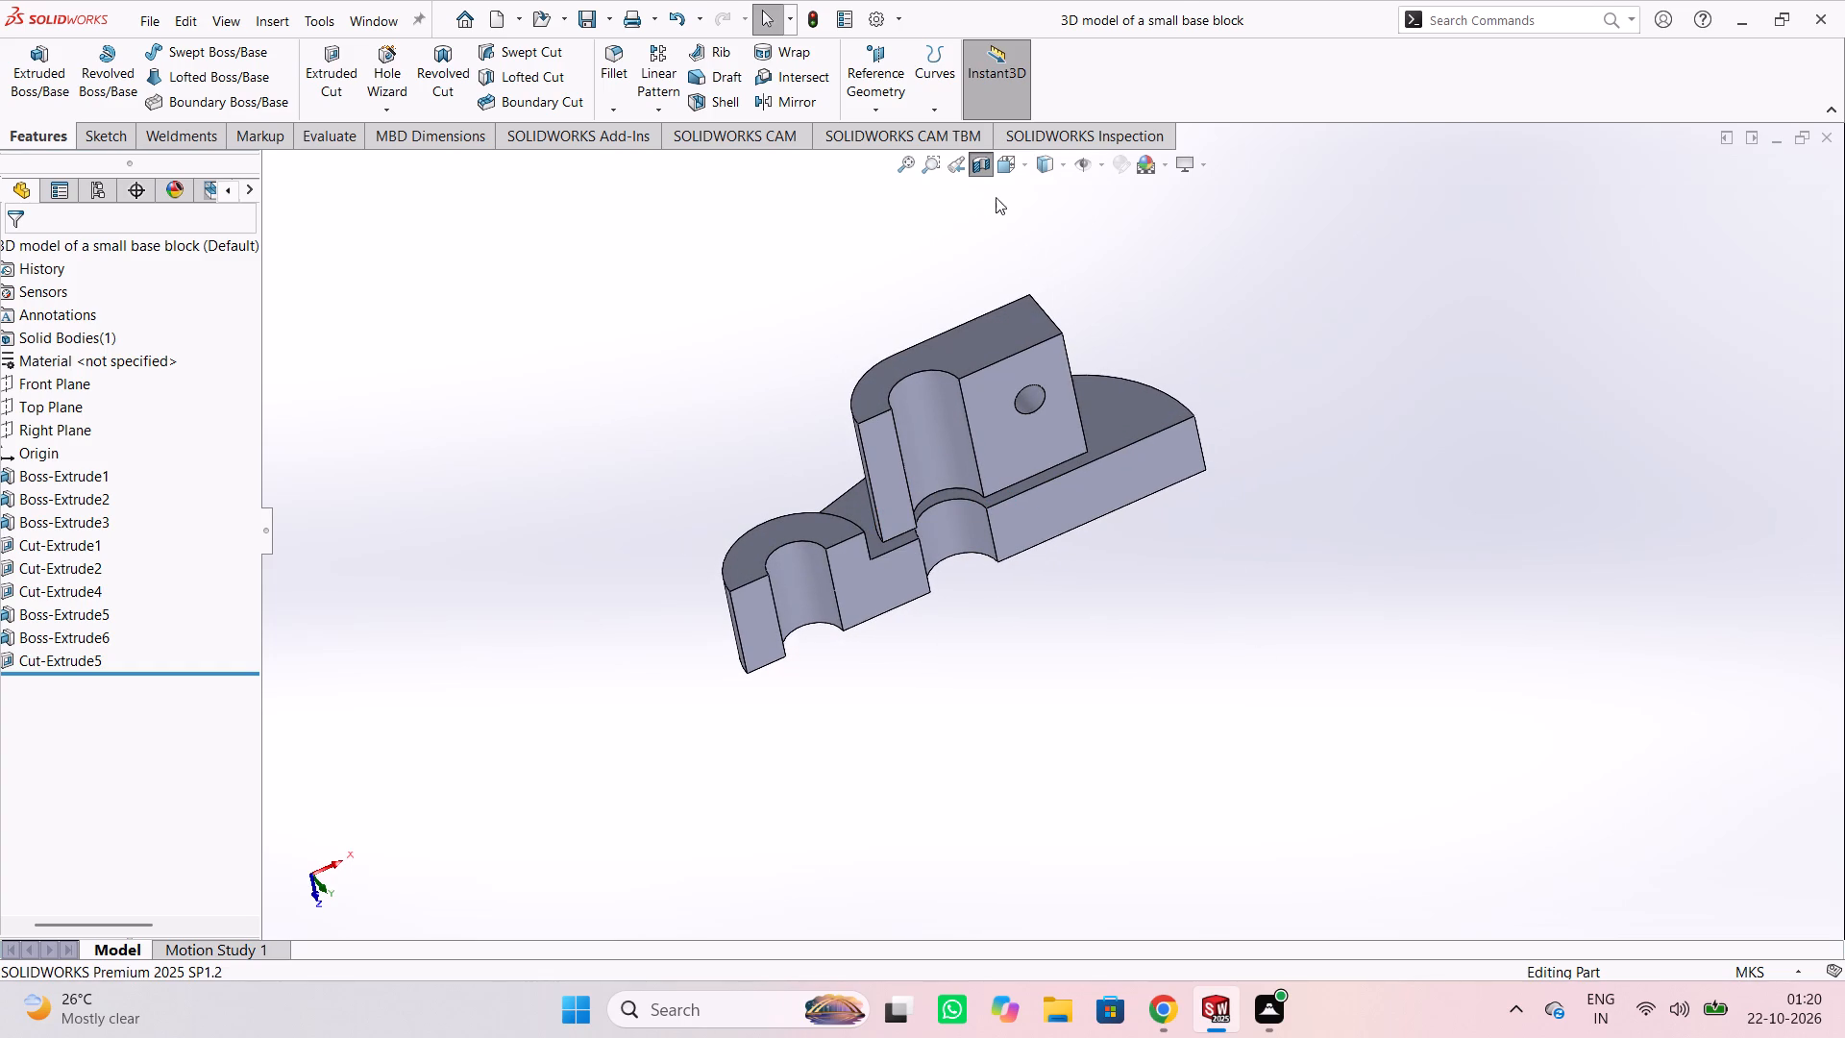
Redefine the planar Front Plane section, rotating the section plane to about 278.3 degrees in X and 80.1 degrees in Y.
{"action": "left_click", "coordinate": [979, 169]}
{"action": "left_click", "coordinate": [979, 169]}
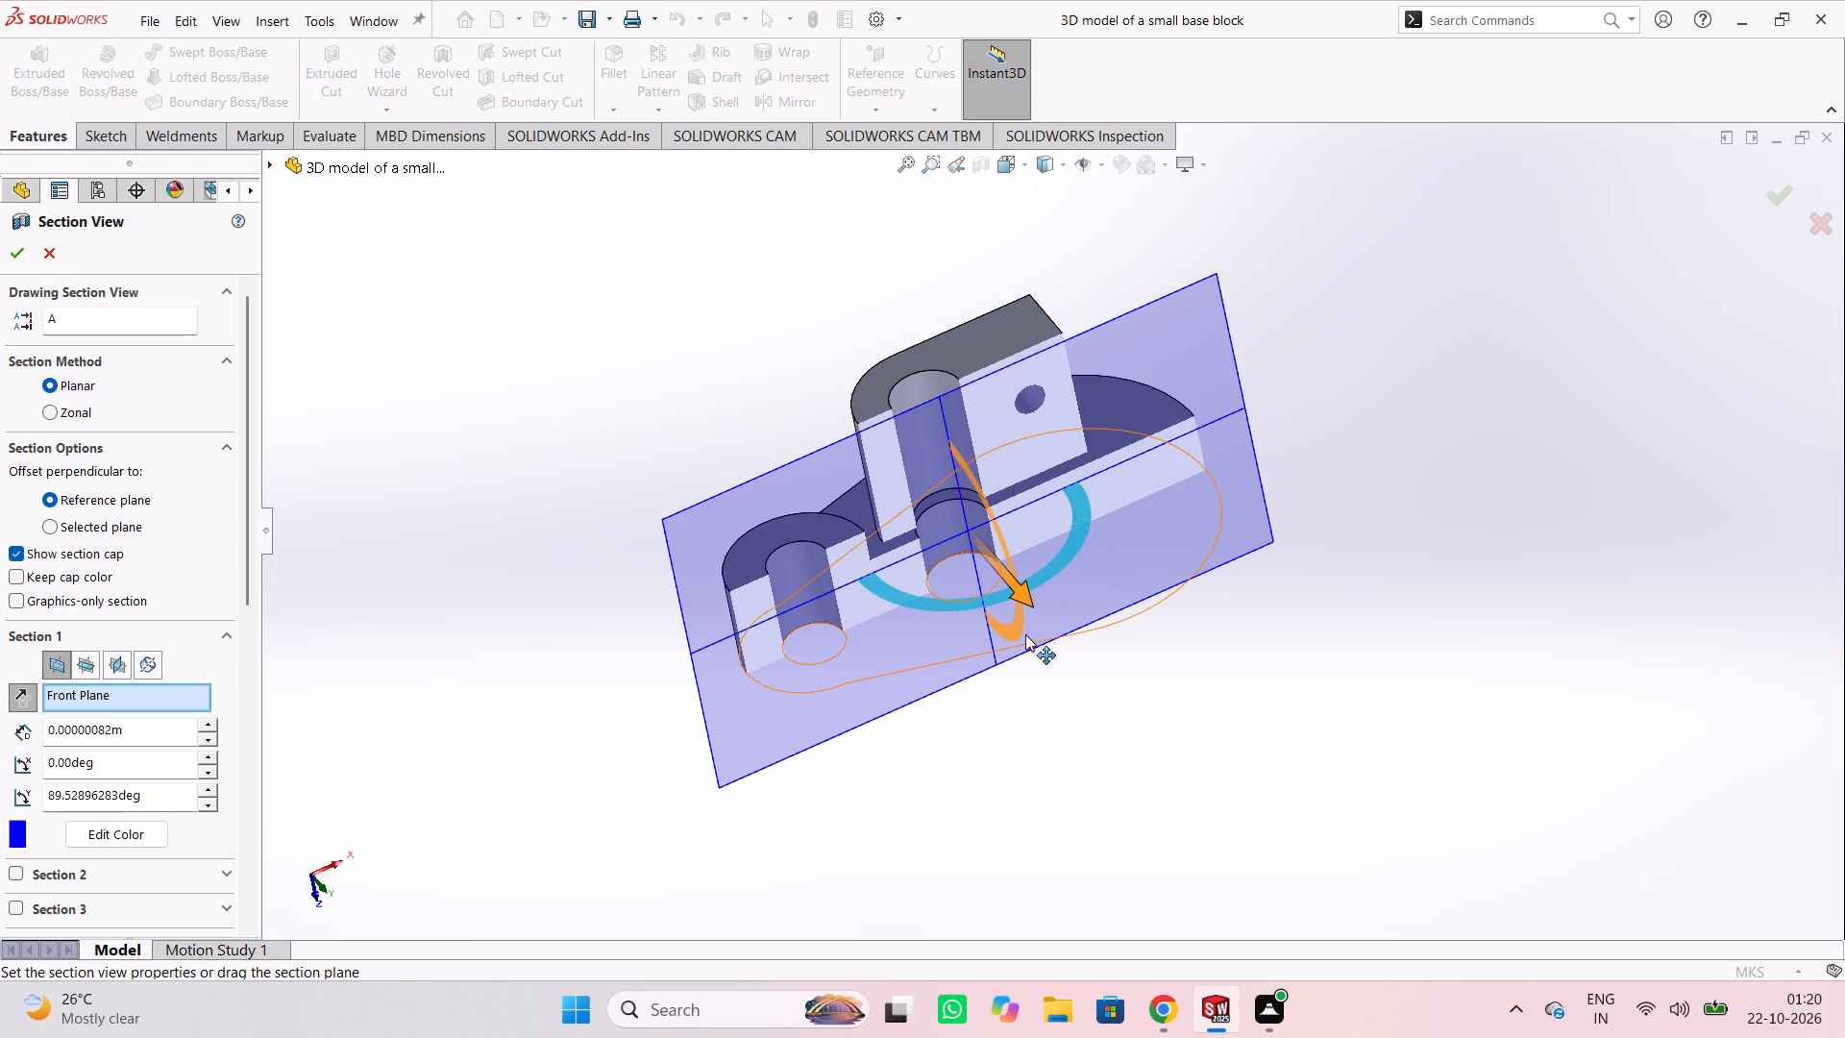
{"action": "left_click_drag", "start_coordinate": [1010, 638], "coordinate": [975, 496]}
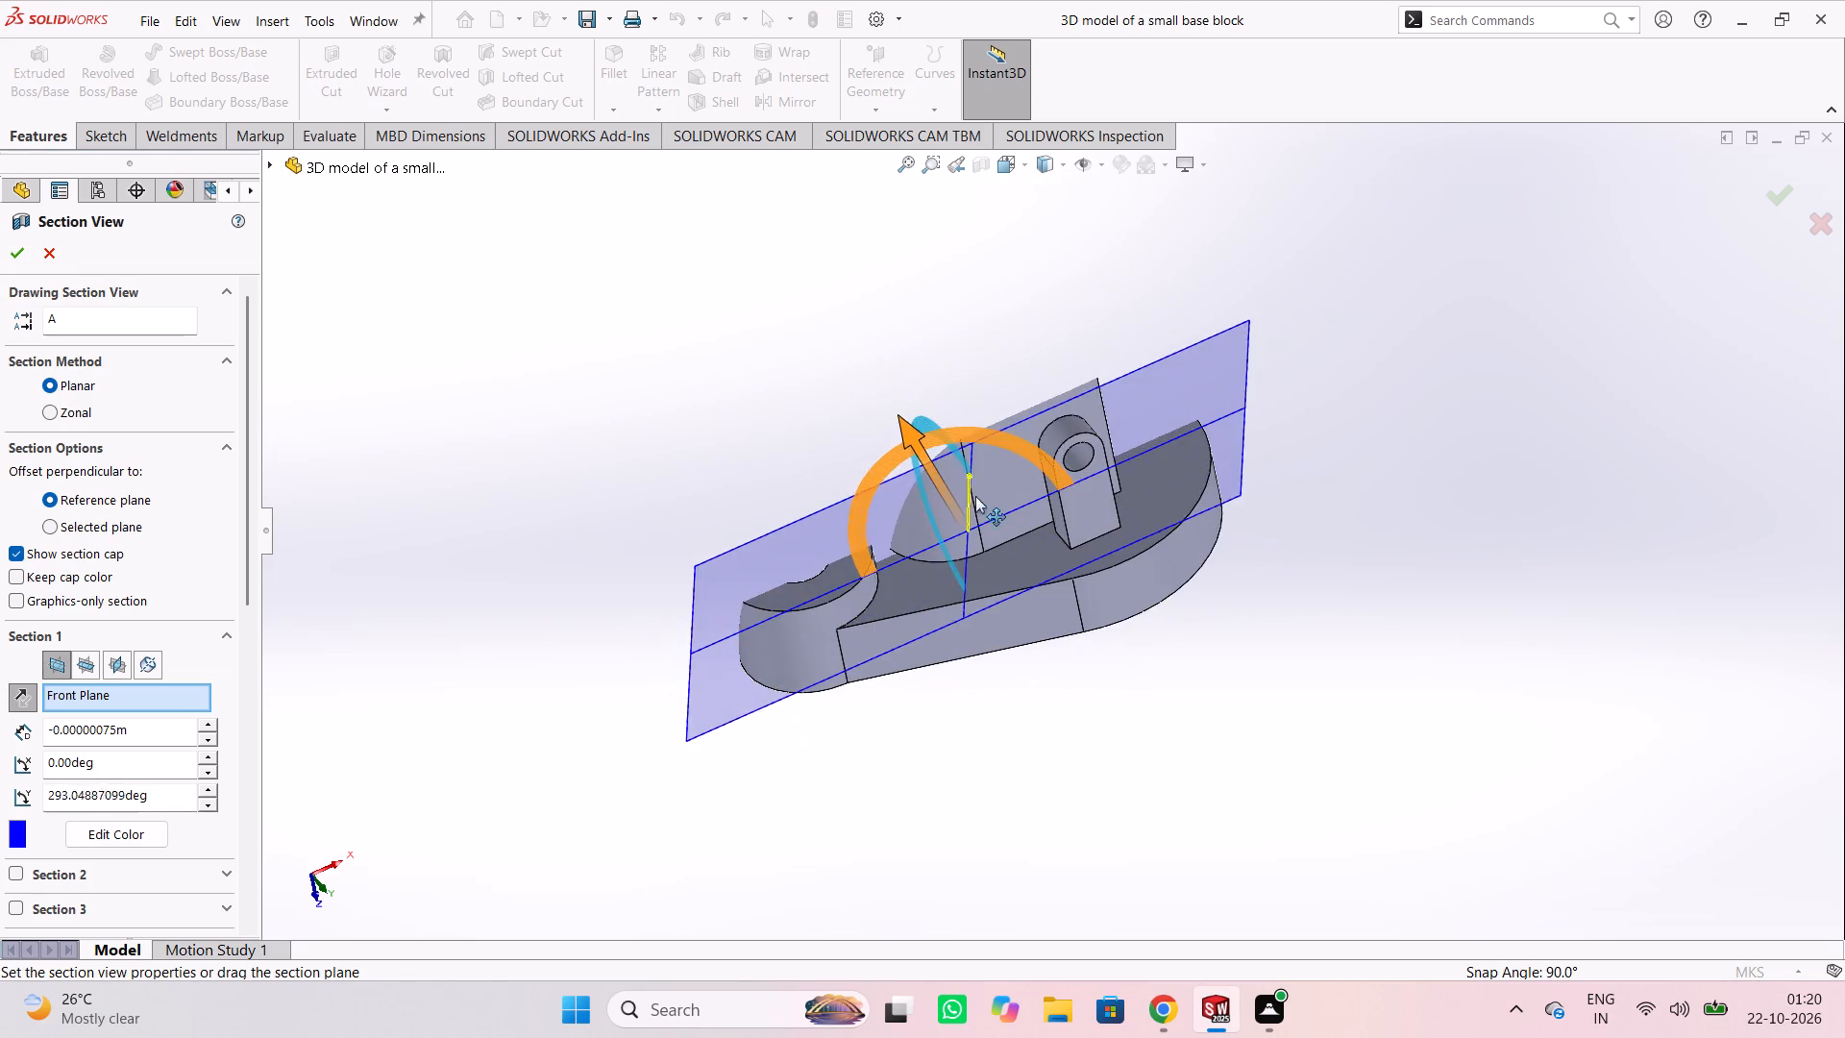
{"action": "left_click_drag", "start_coordinate": [975, 496], "coordinate": [991, 546]}
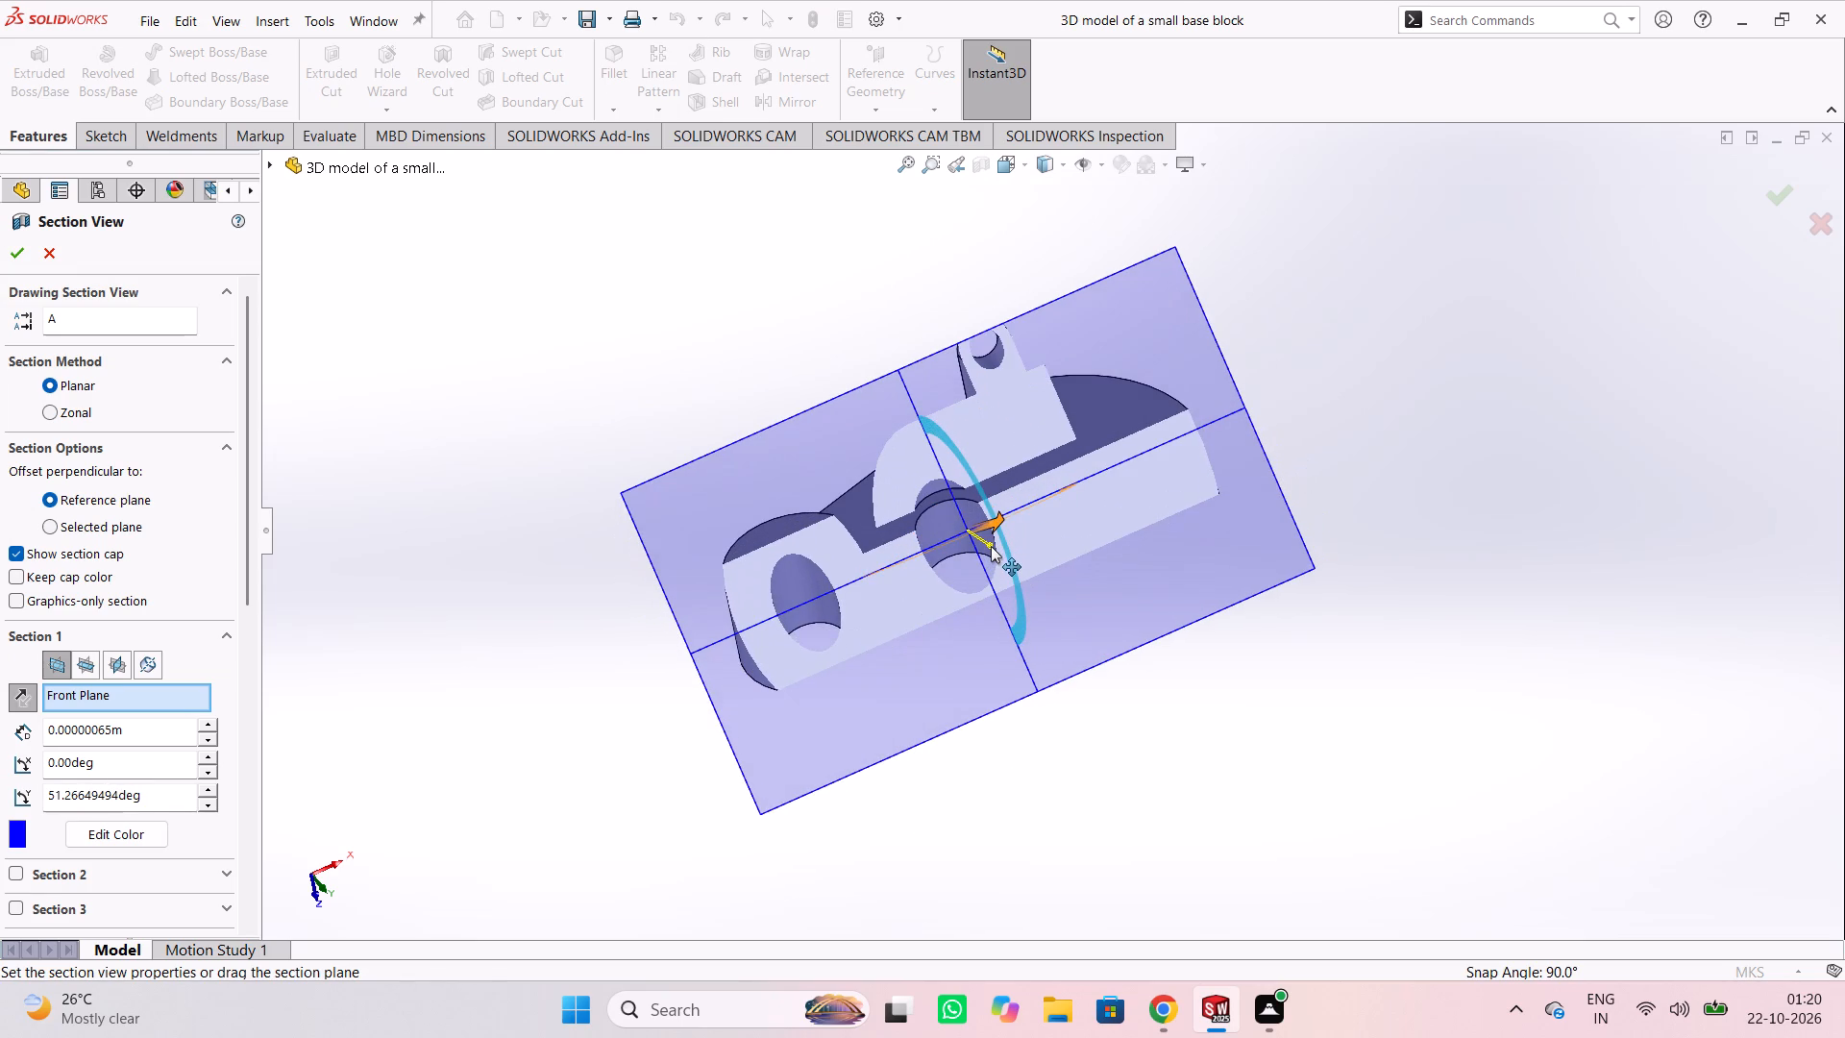
{"action": "left_click_drag", "start_coordinate": [991, 546], "coordinate": [992, 558]}
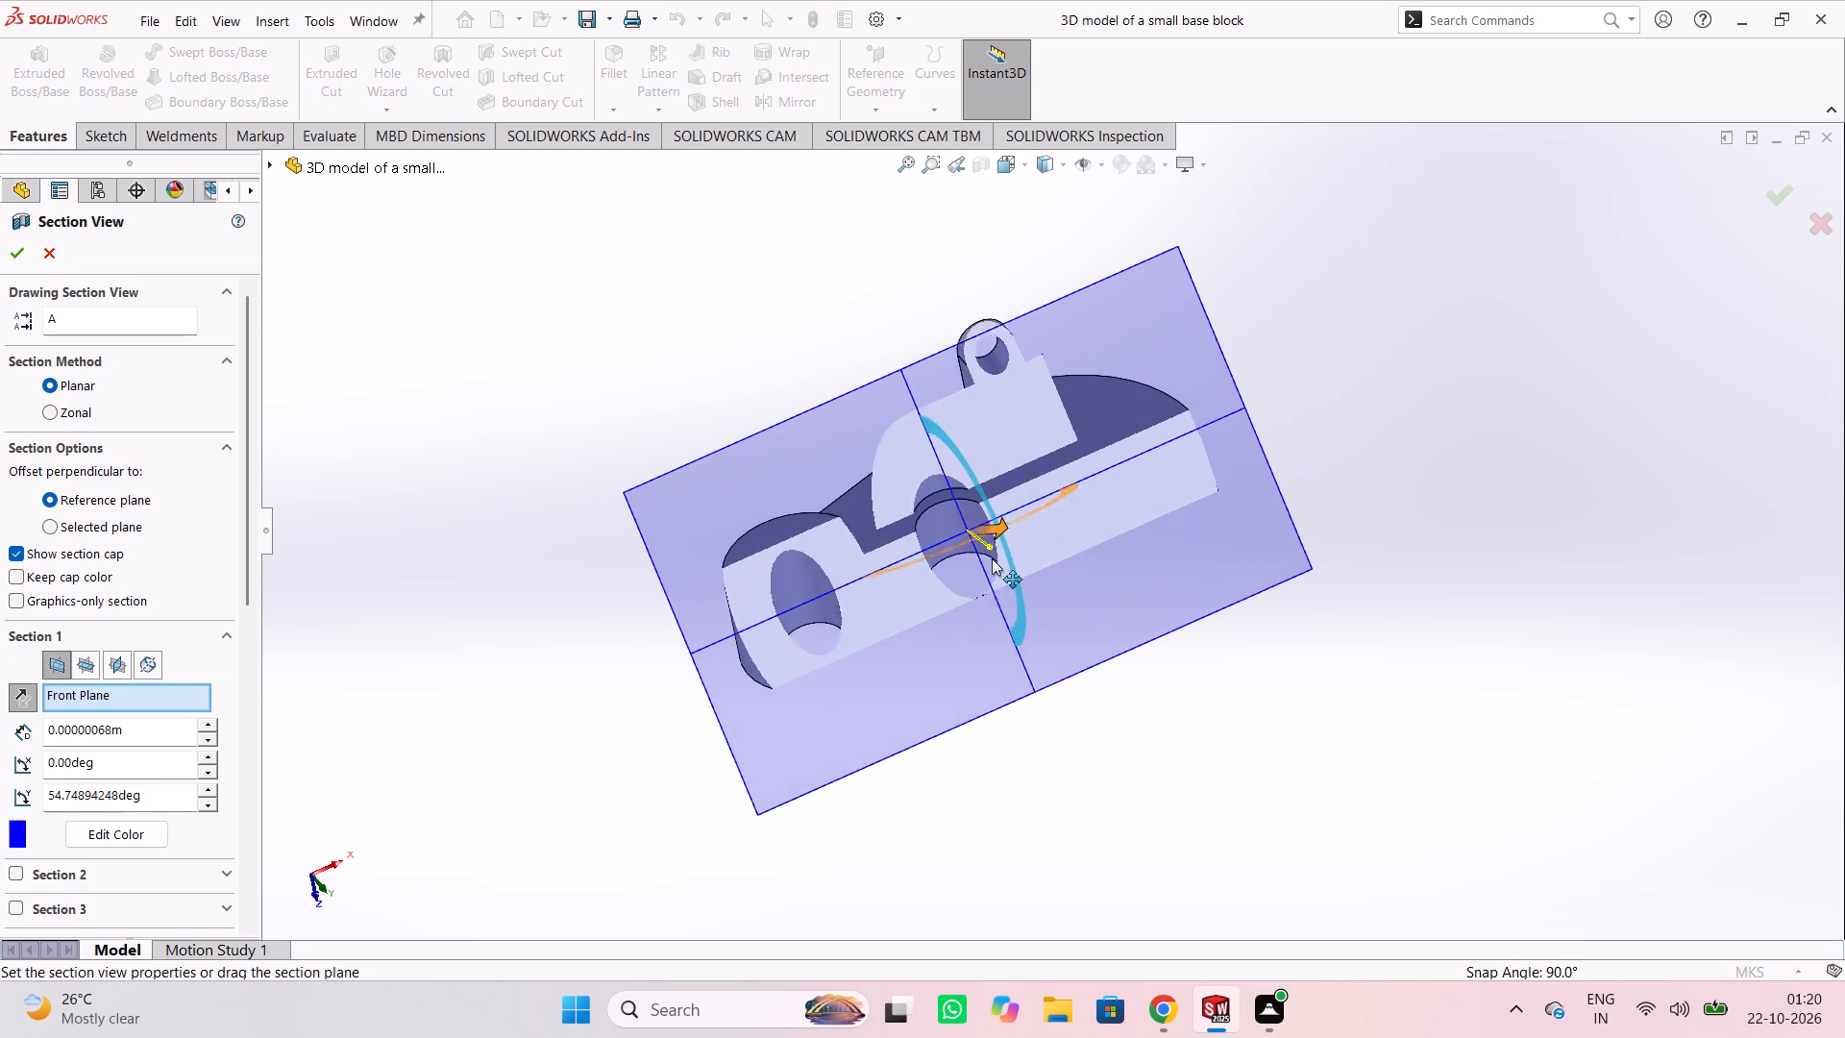
{"action": "left_click_drag", "start_coordinate": [992, 558], "coordinate": [1055, 737]}
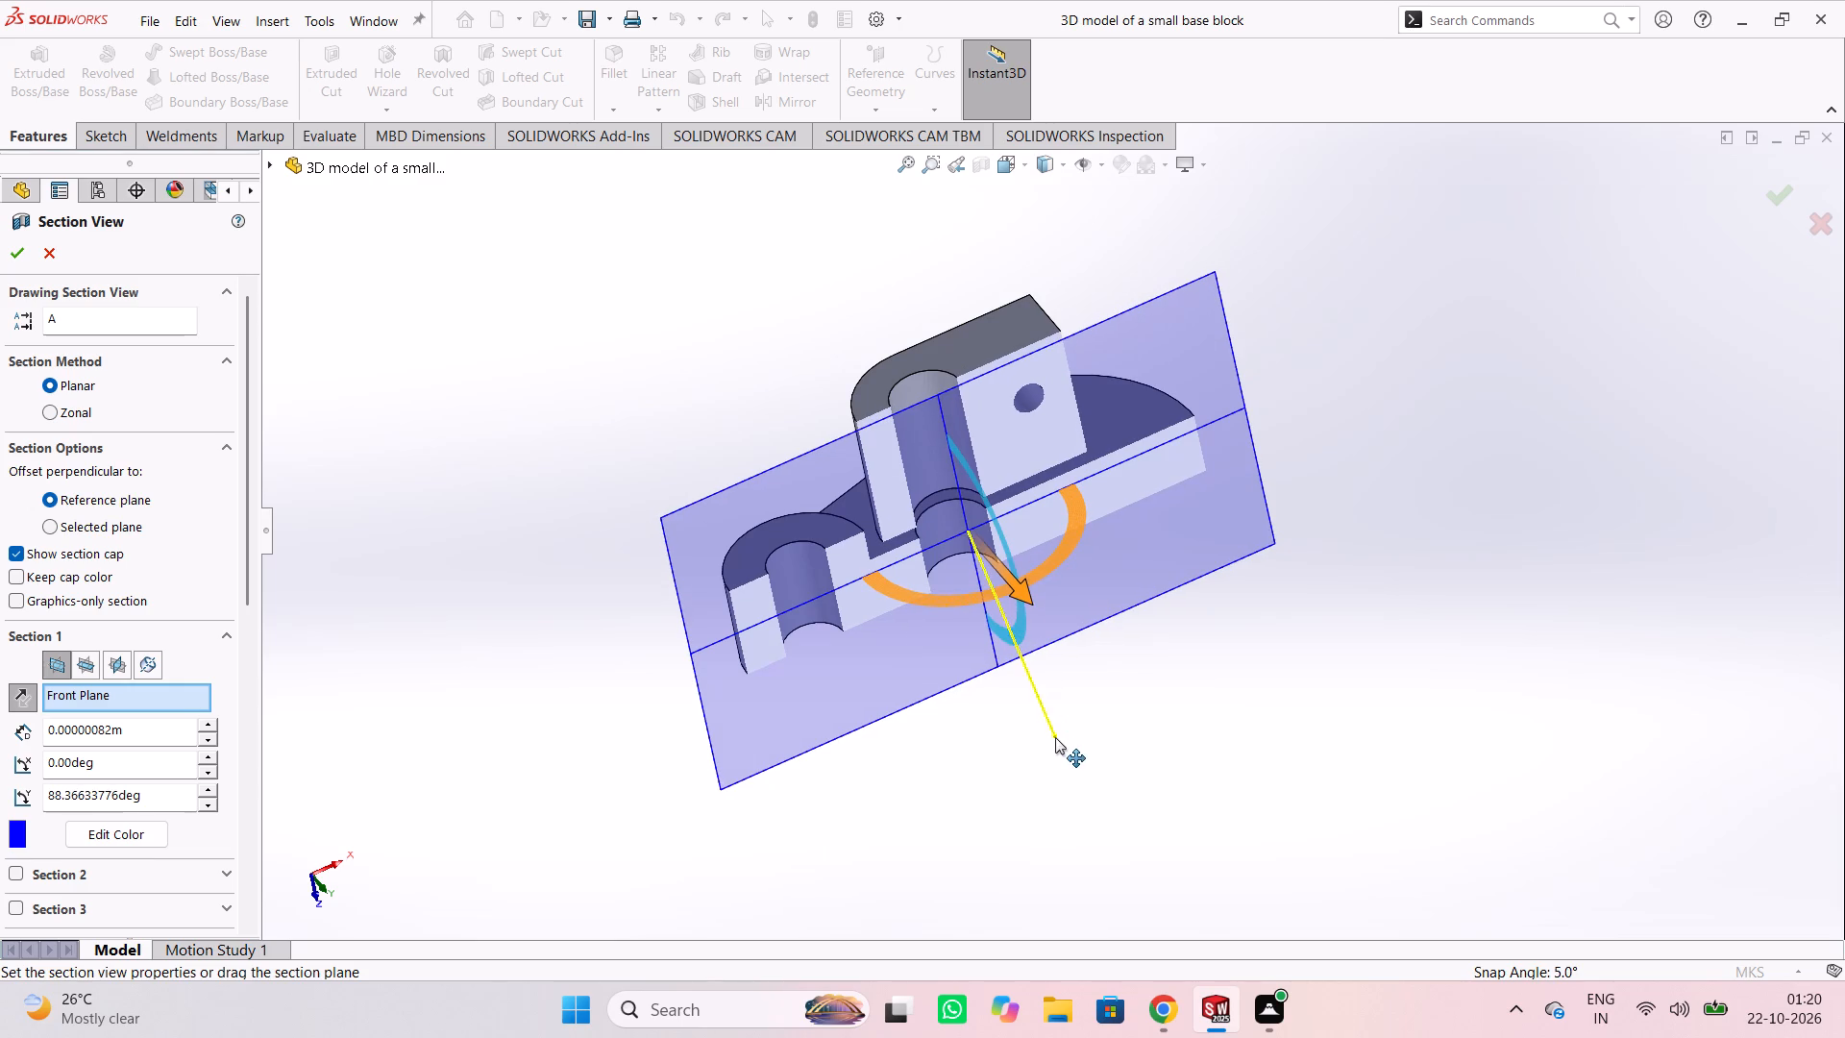
{"action": "left_click_drag", "start_coordinate": [1055, 737], "coordinate": [1055, 739]}
{"action": "left_click_drag", "start_coordinate": [1069, 559], "coordinate": [1304, 425]}
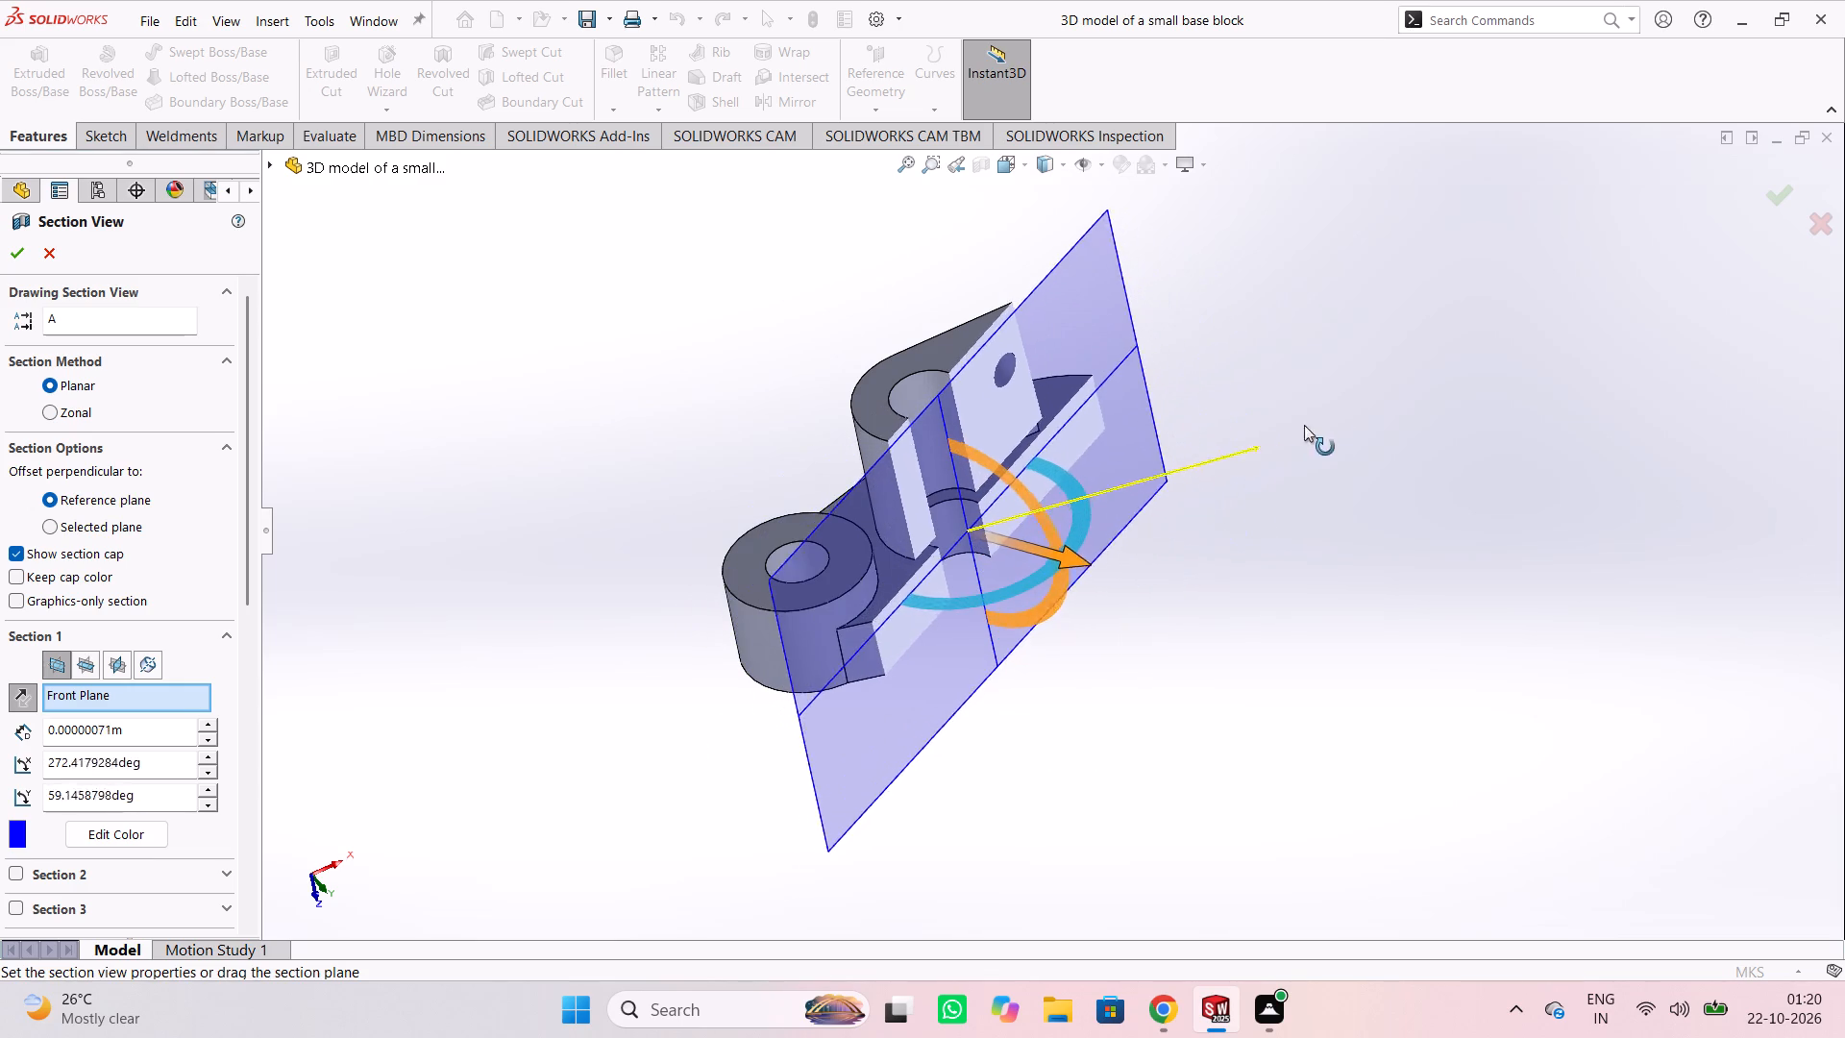
{"action": "left_click_drag", "start_coordinate": [1304, 425], "coordinate": [1108, 620]}
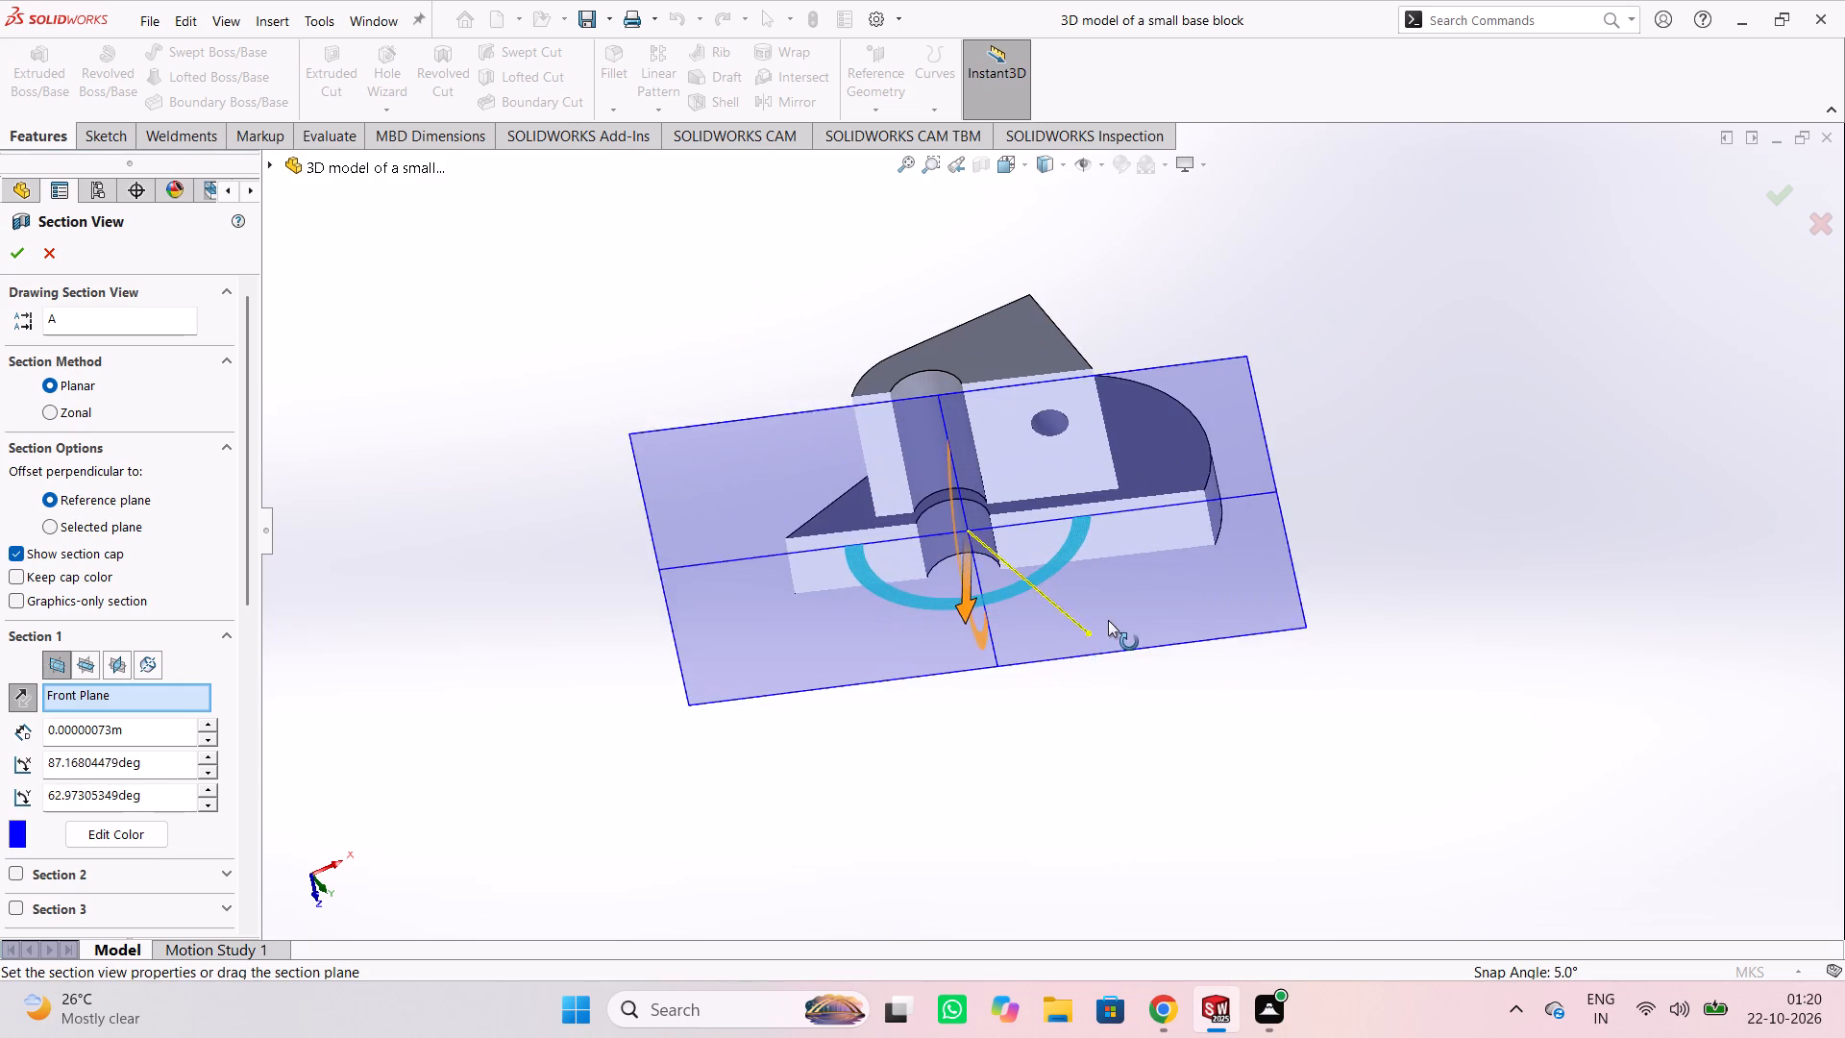
{"action": "left_click_drag", "start_coordinate": [1108, 620], "coordinate": [1201, 522]}
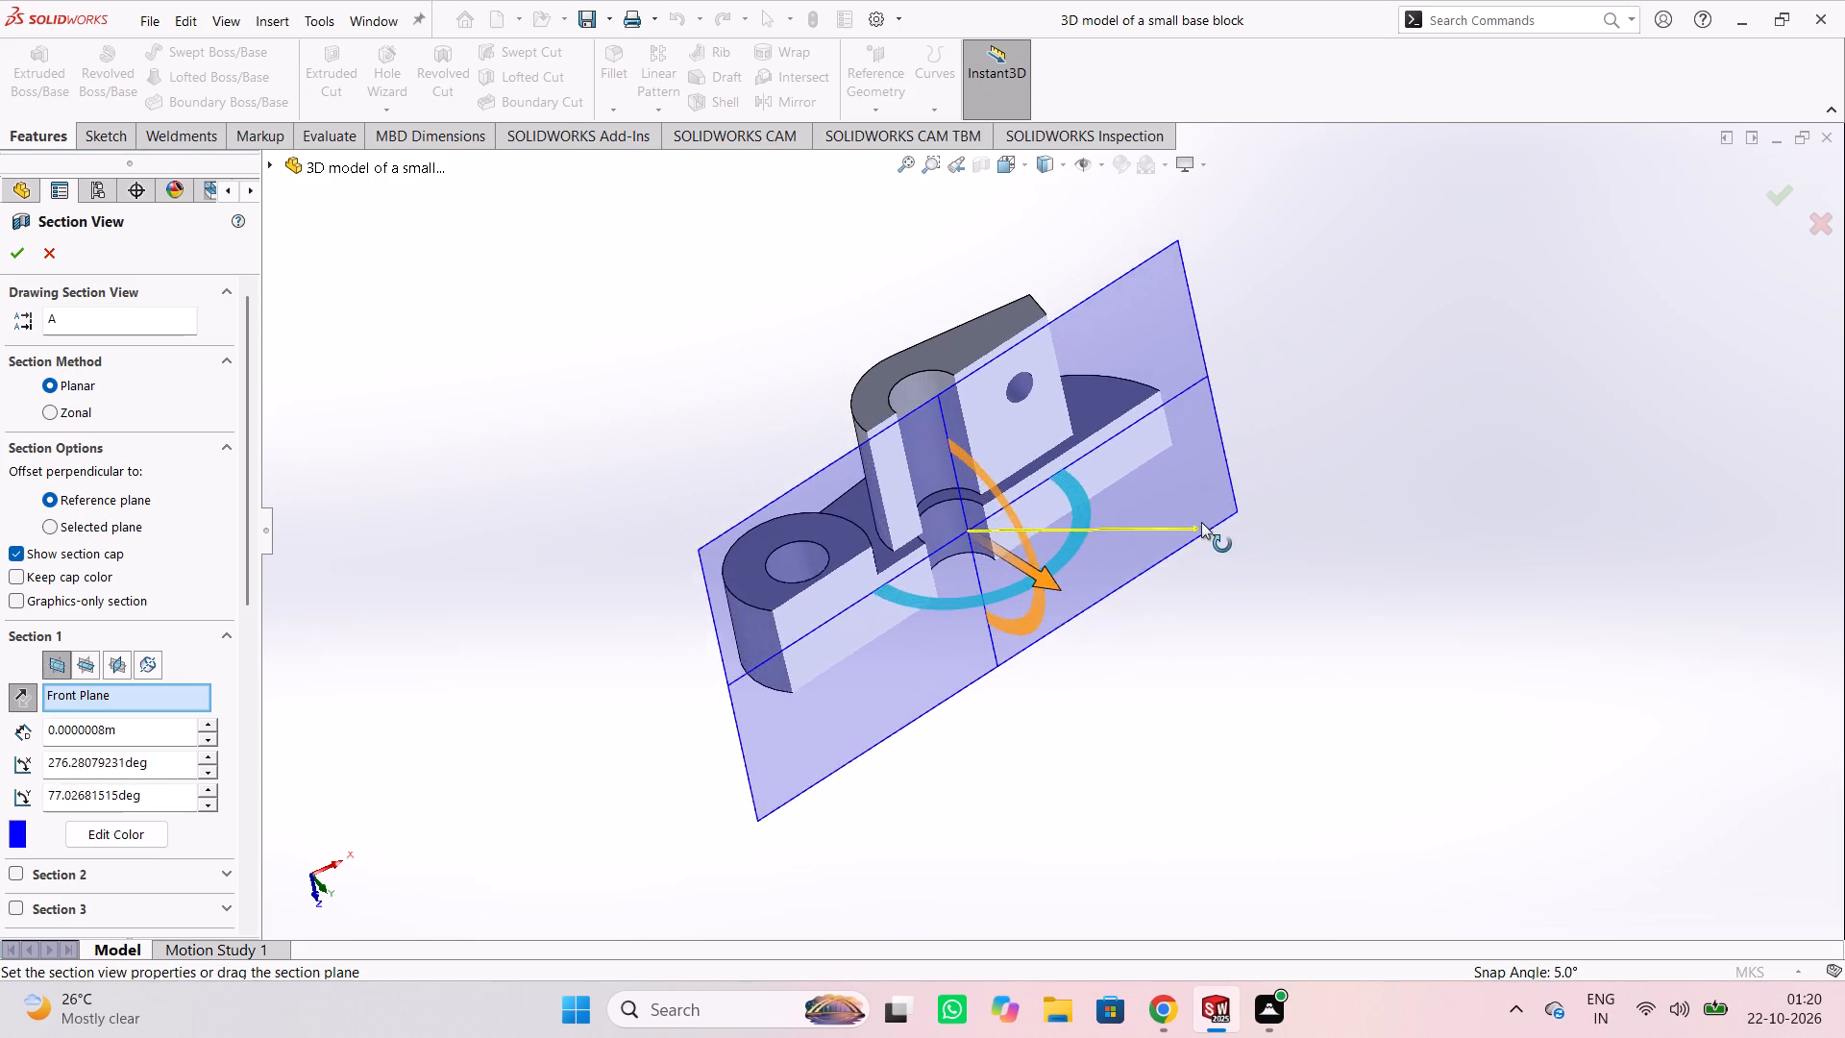
{"action": "left_click_drag", "start_coordinate": [1201, 522], "coordinate": [1228, 576]}
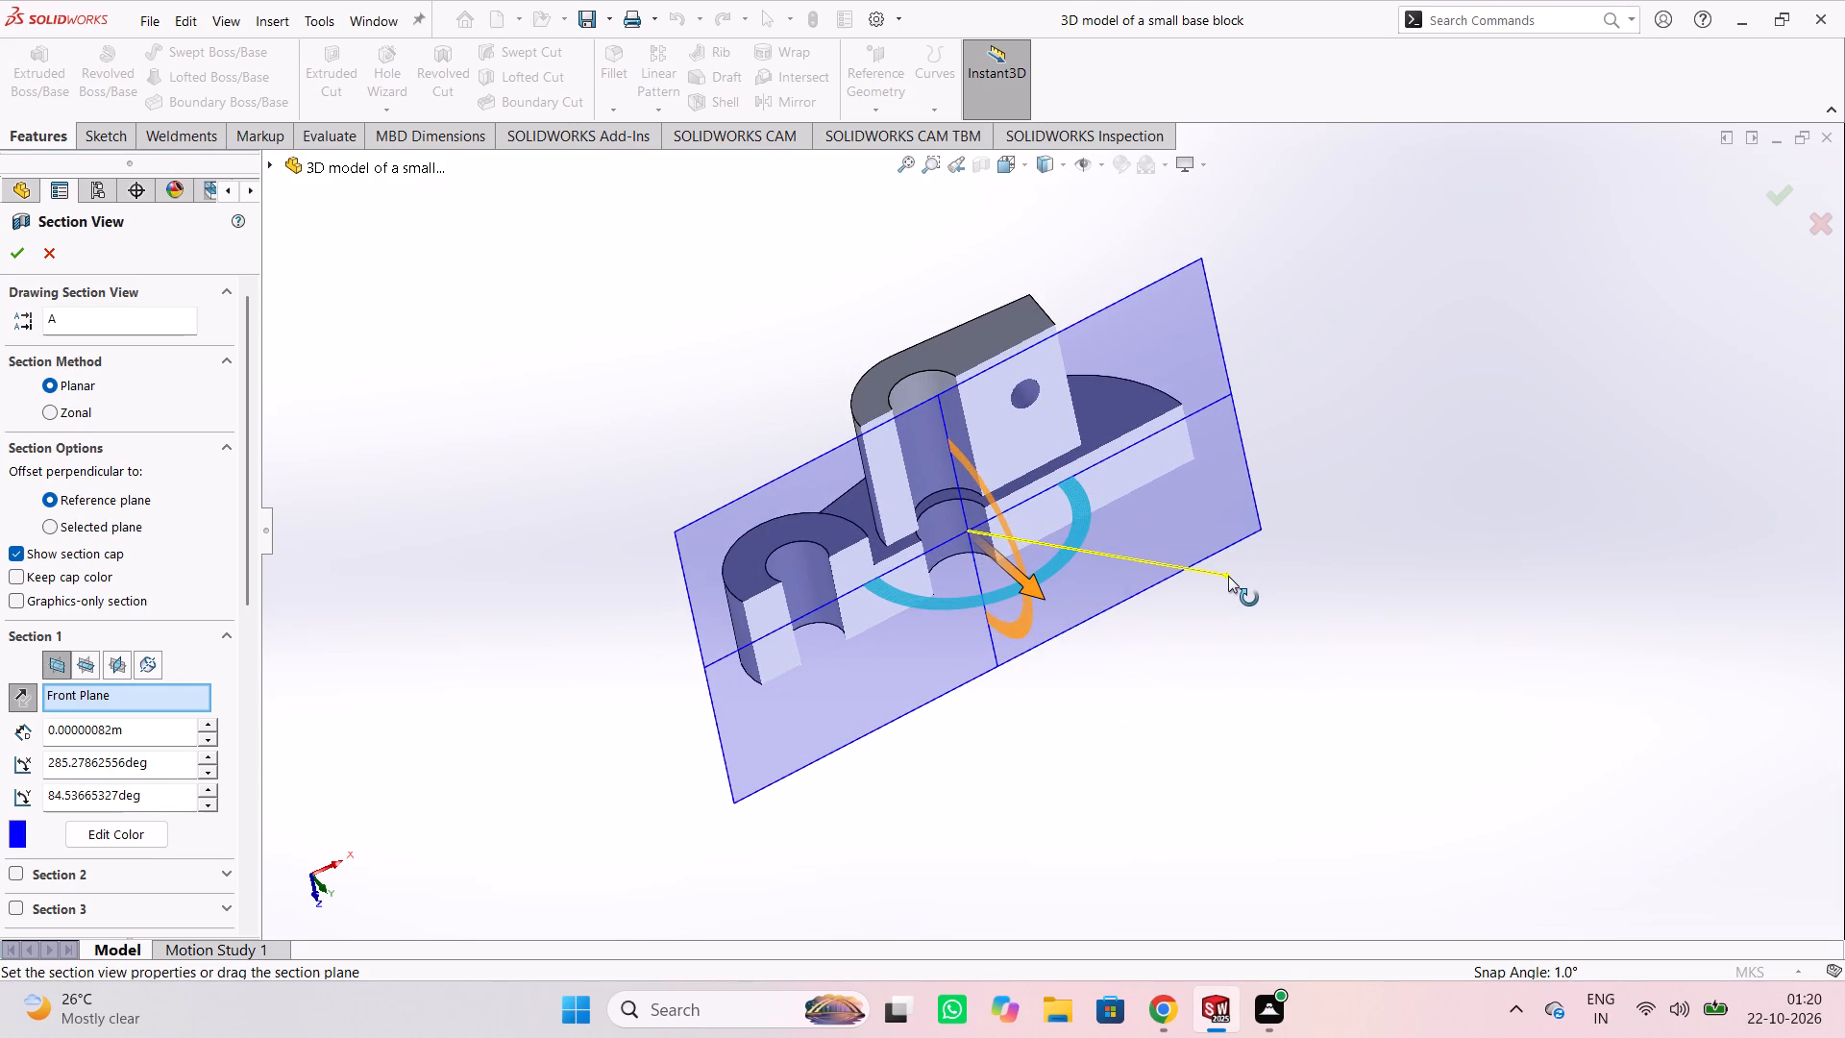
{"action": "left_click_drag", "start_coordinate": [1228, 576], "coordinate": [1228, 584]}
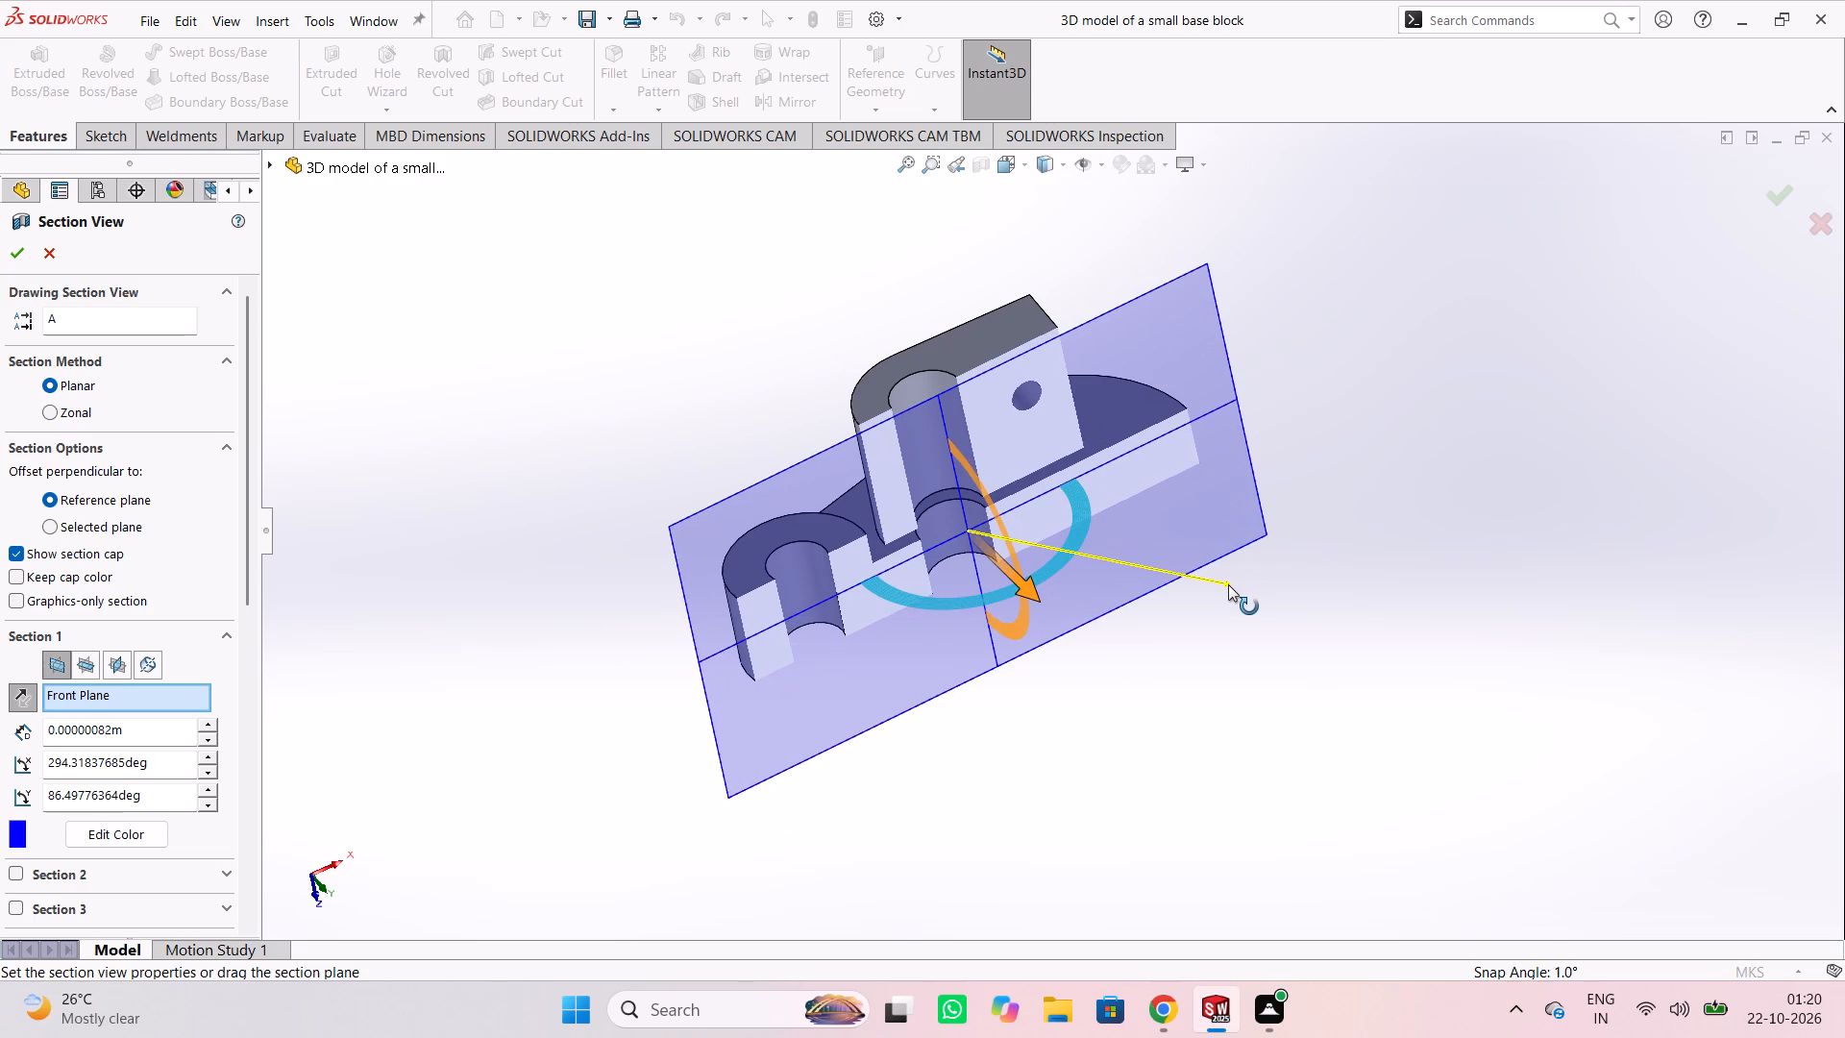
{"action": "left_click_drag", "start_coordinate": [1228, 584], "coordinate": [1251, 556]}
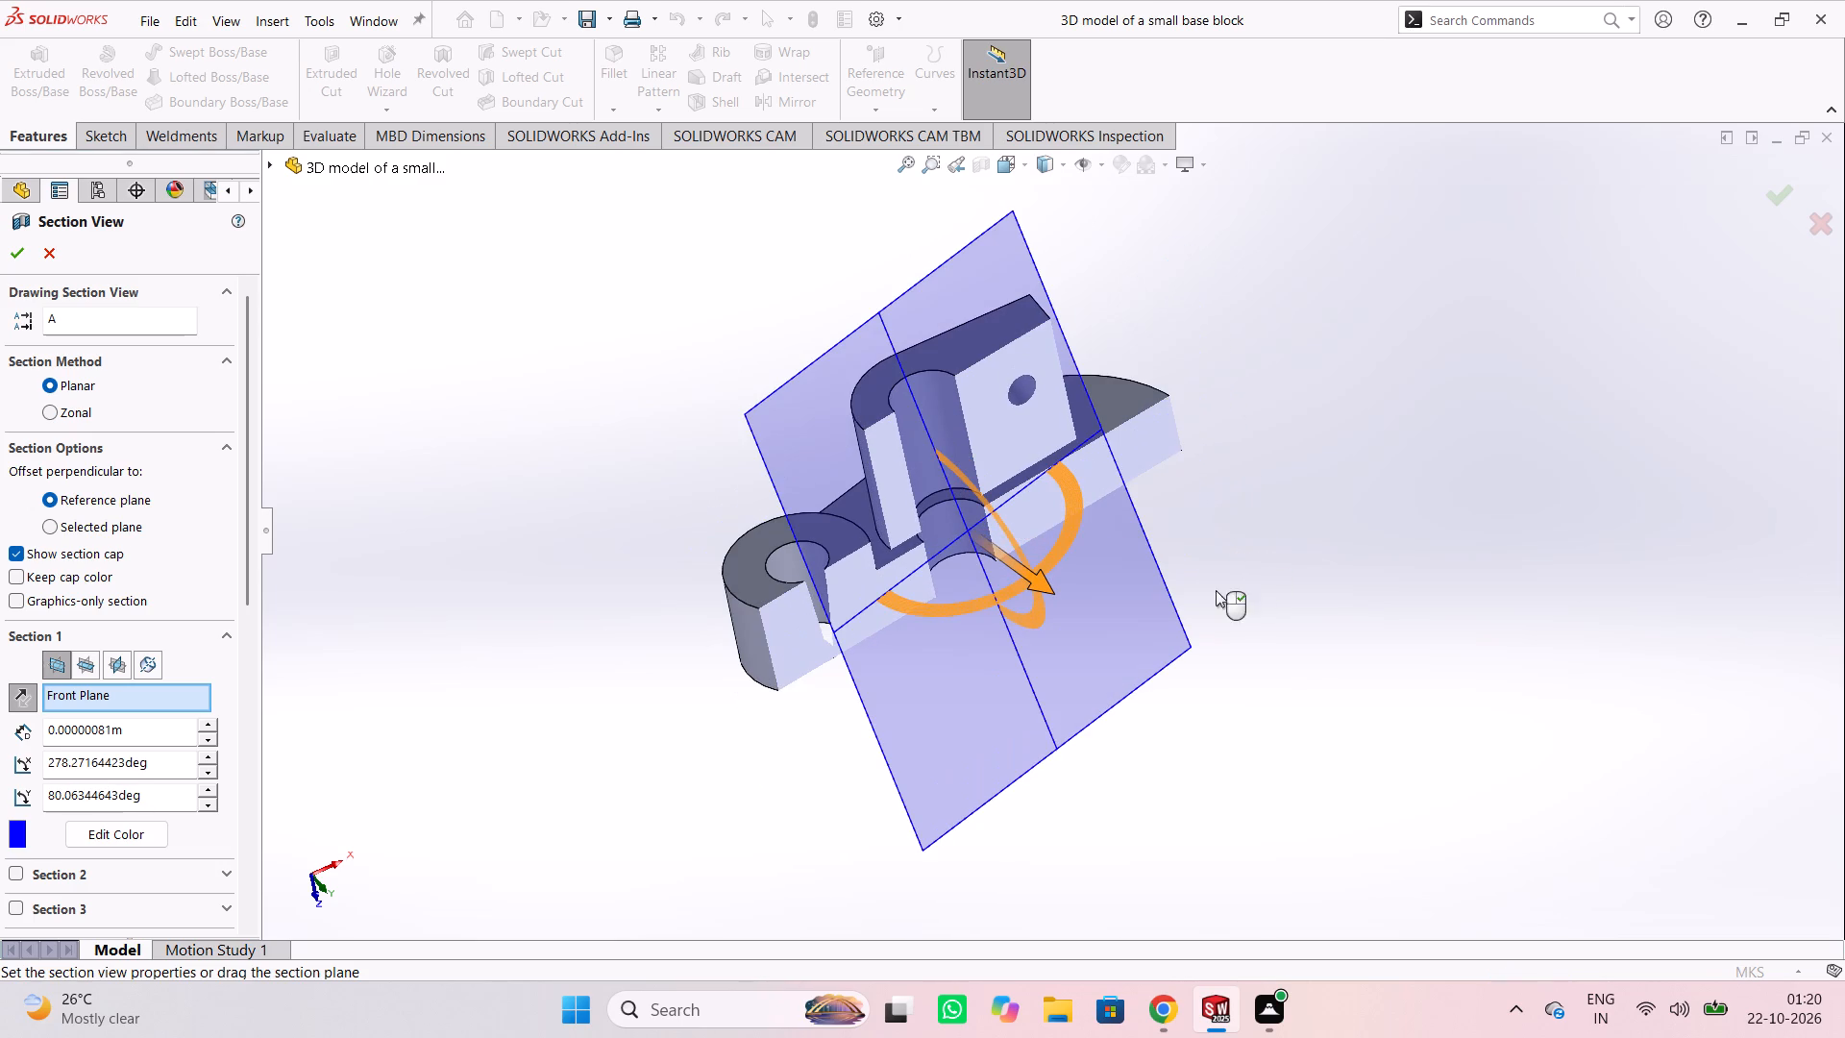
Sweep the Front Plane section's offset back and forth through the part to preview different cuts, and discard the section view.
{"action": "left_click_drag", "start_coordinate": [1044, 583], "coordinate": [915, 556]}
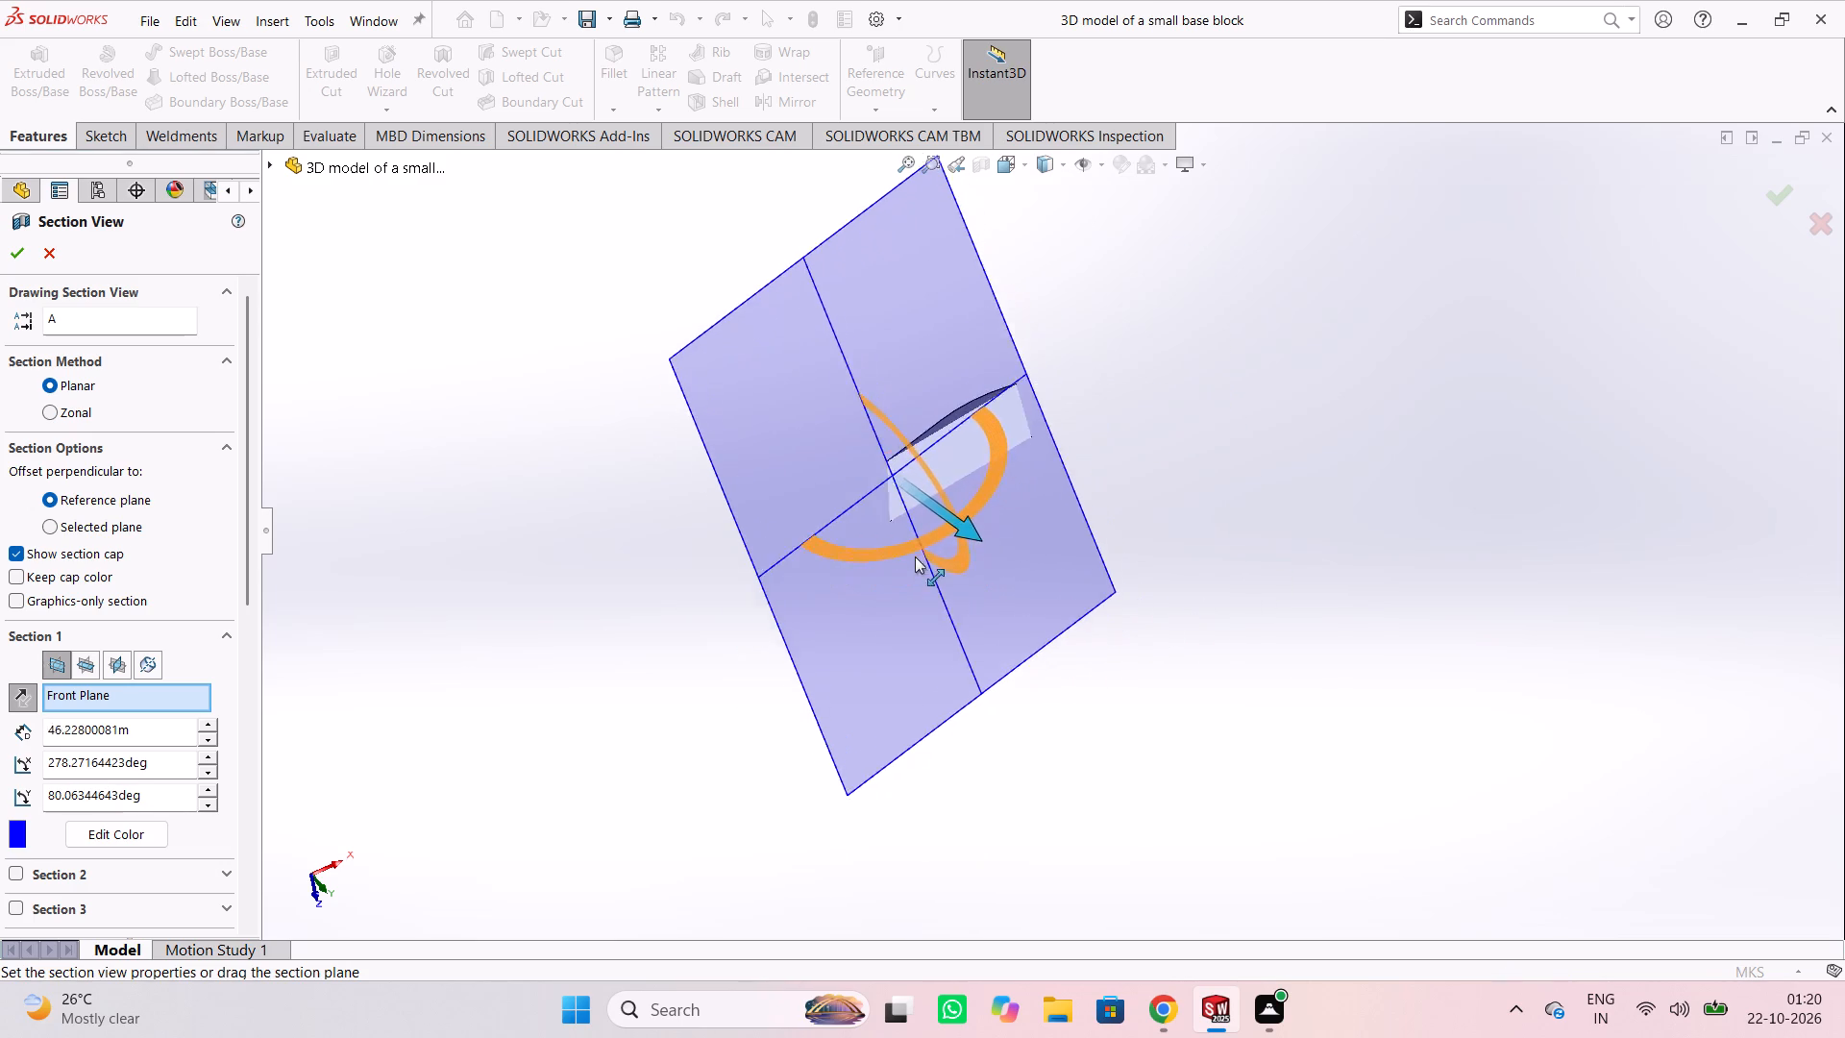
{"action": "left_click_drag", "start_coordinate": [915, 556], "coordinate": [833, 408]}
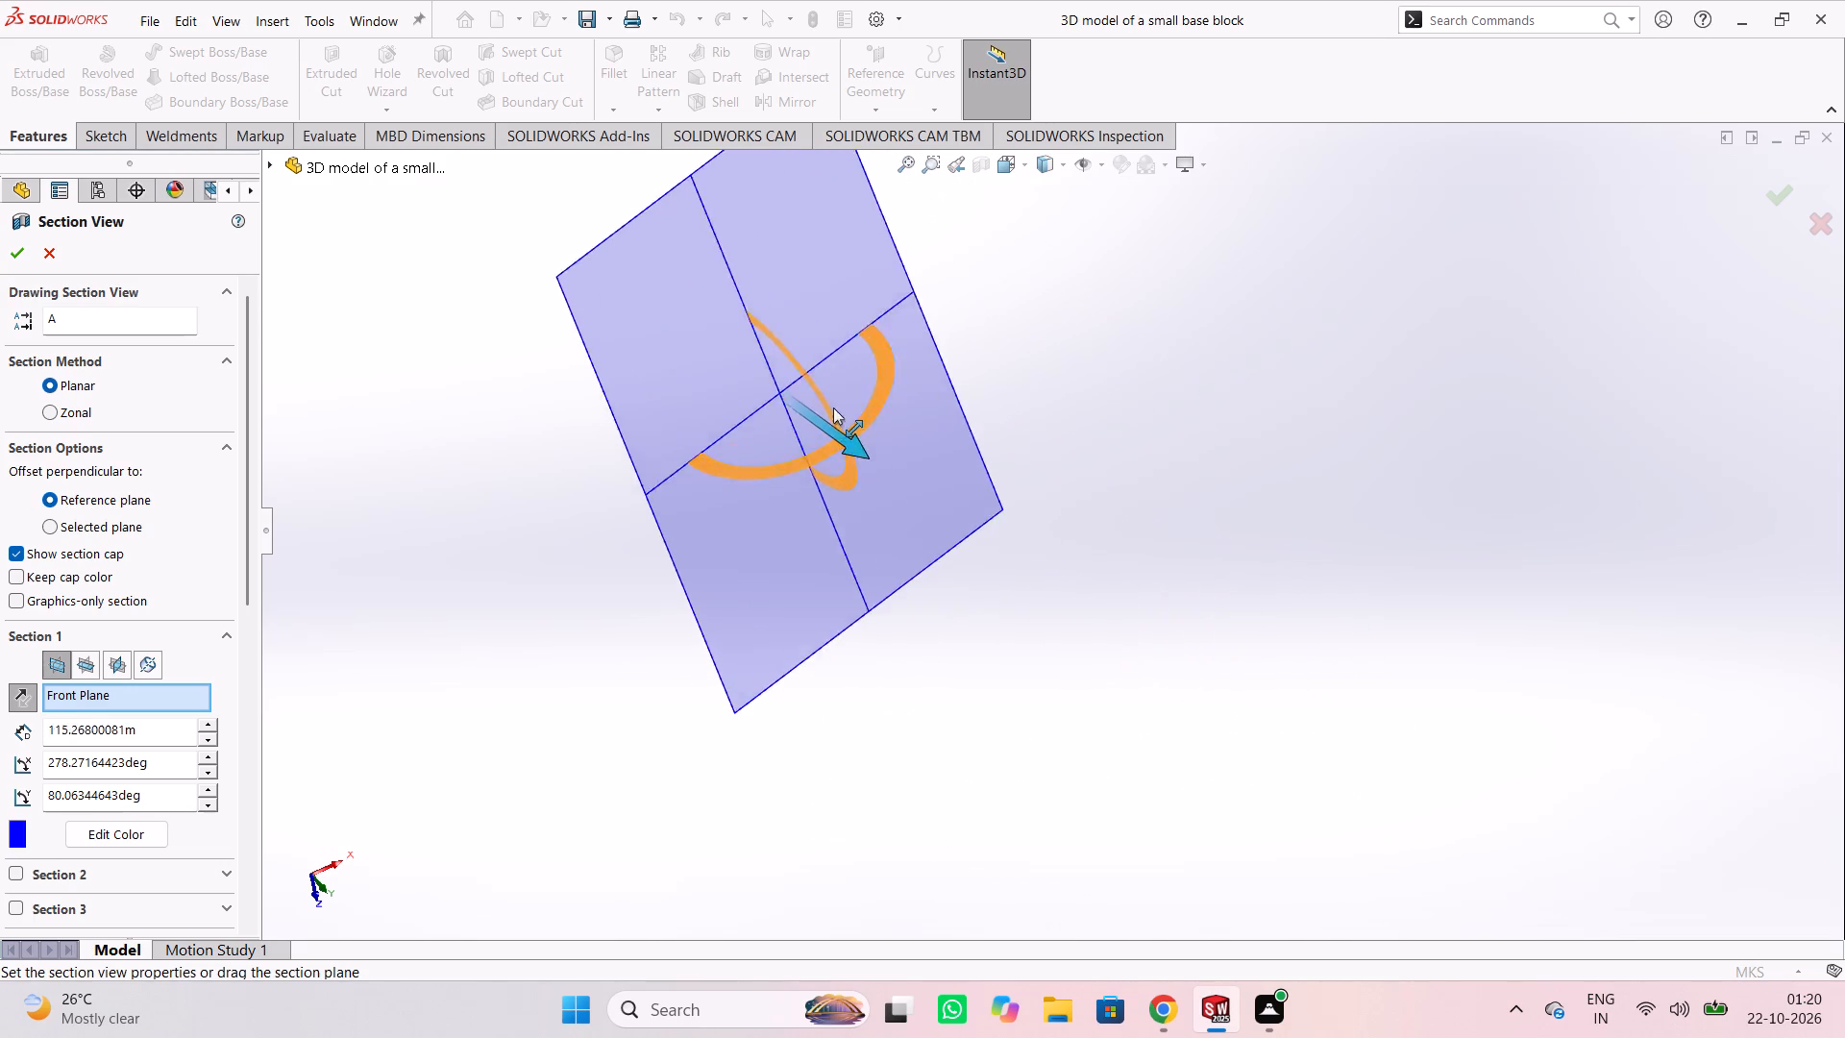
{"action": "left_click_drag", "start_coordinate": [833, 408], "coordinate": [759, 432]}
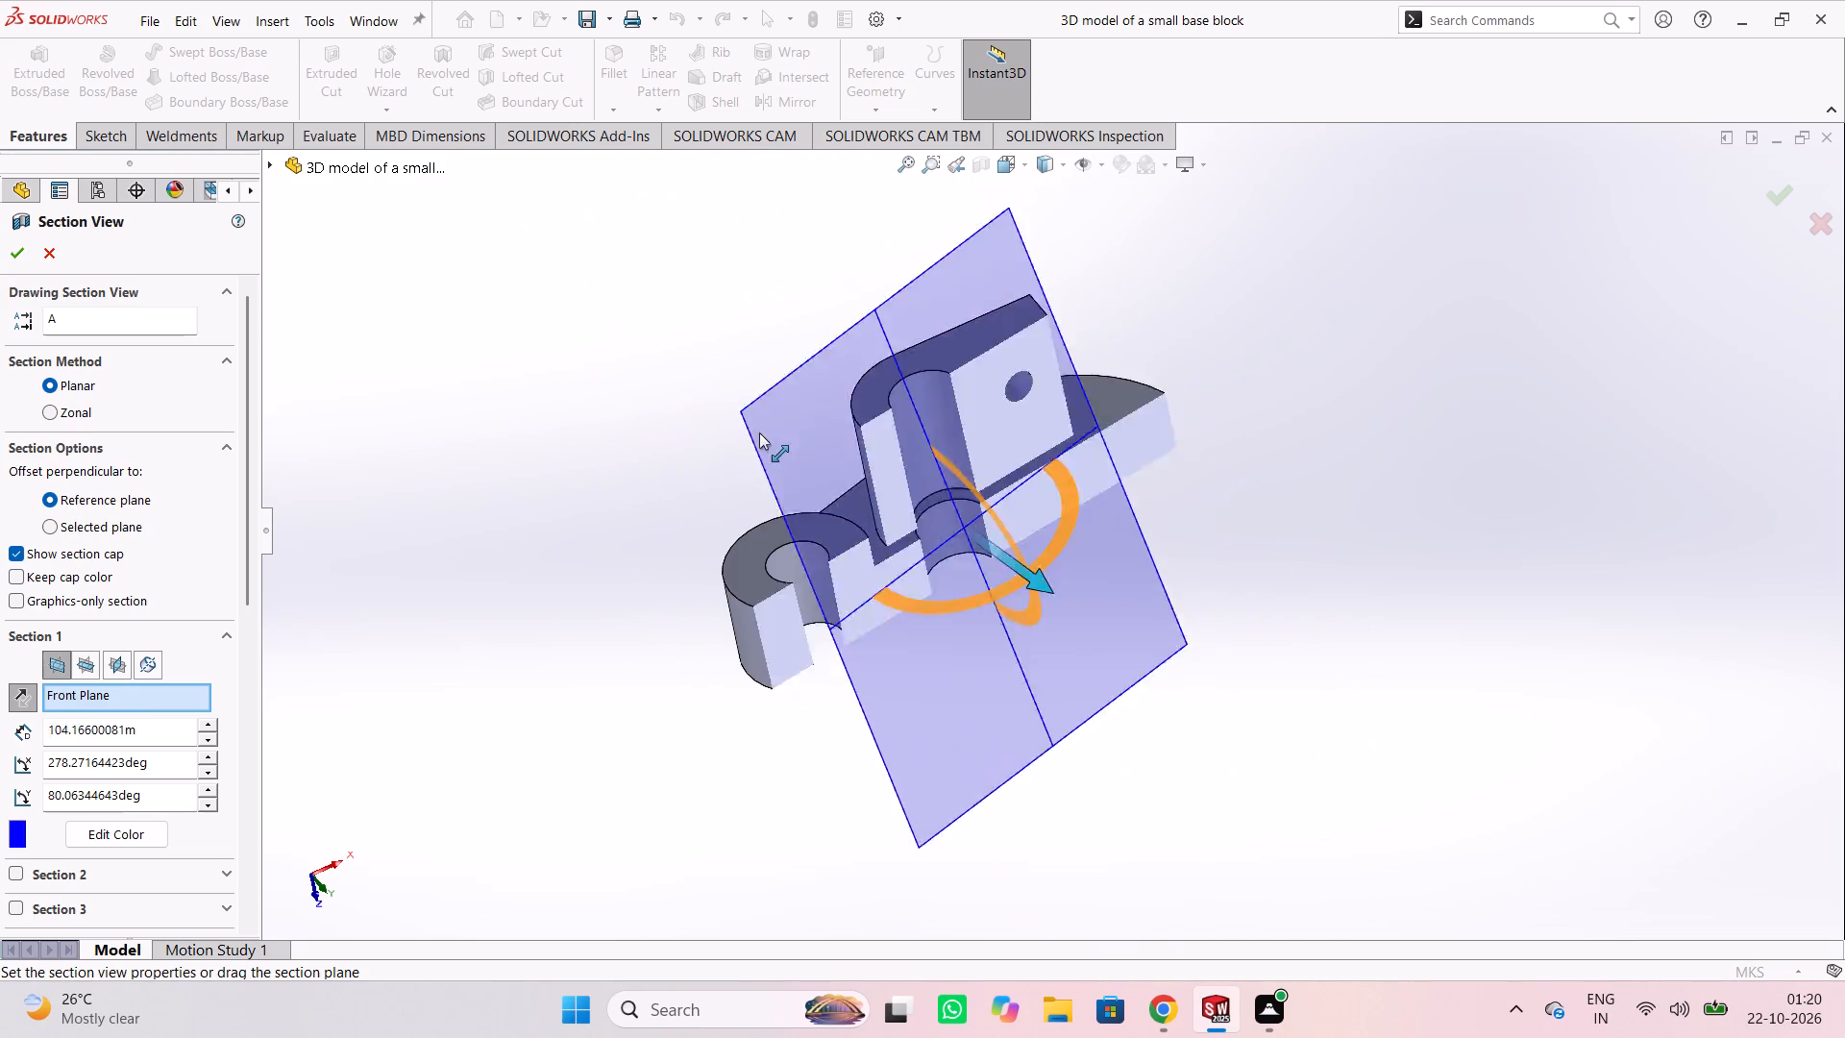
{"action": "left_click_drag", "start_coordinate": [759, 432], "coordinate": [560, 447]}
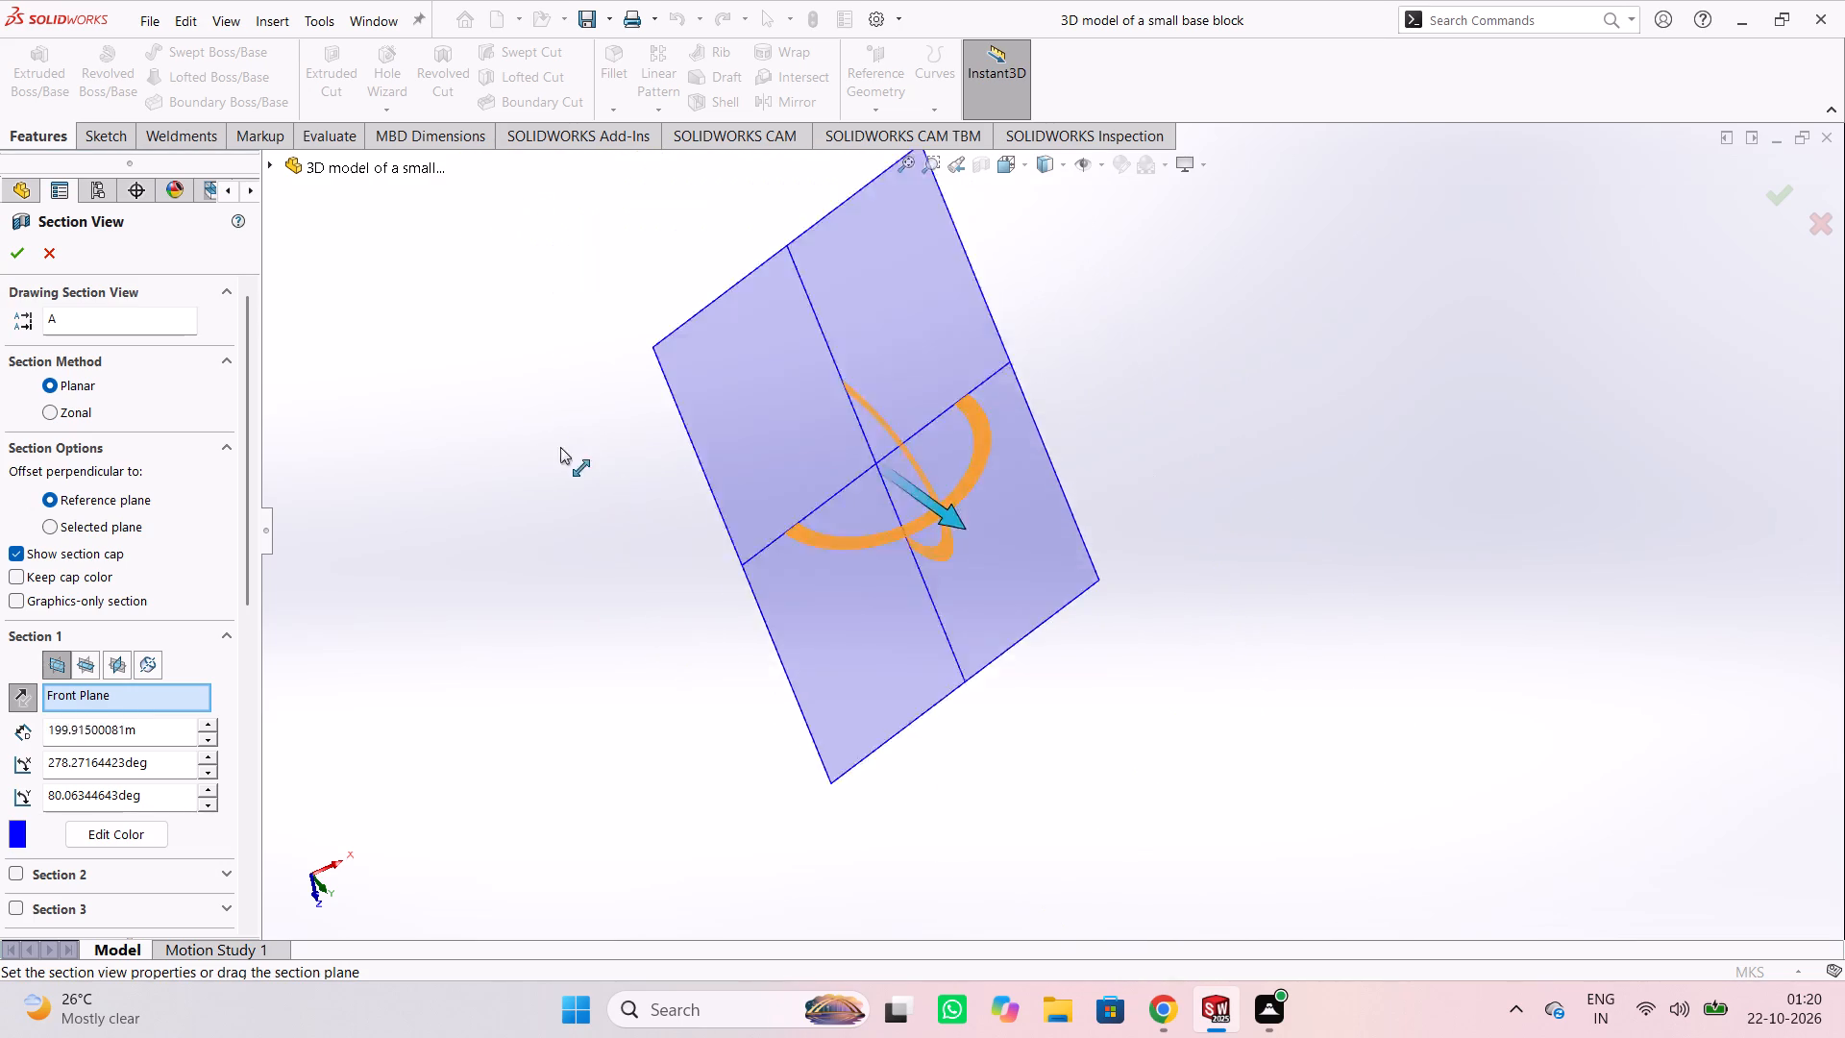
{"action": "left_click_drag", "start_coordinate": [560, 447], "coordinate": [319, 358]}
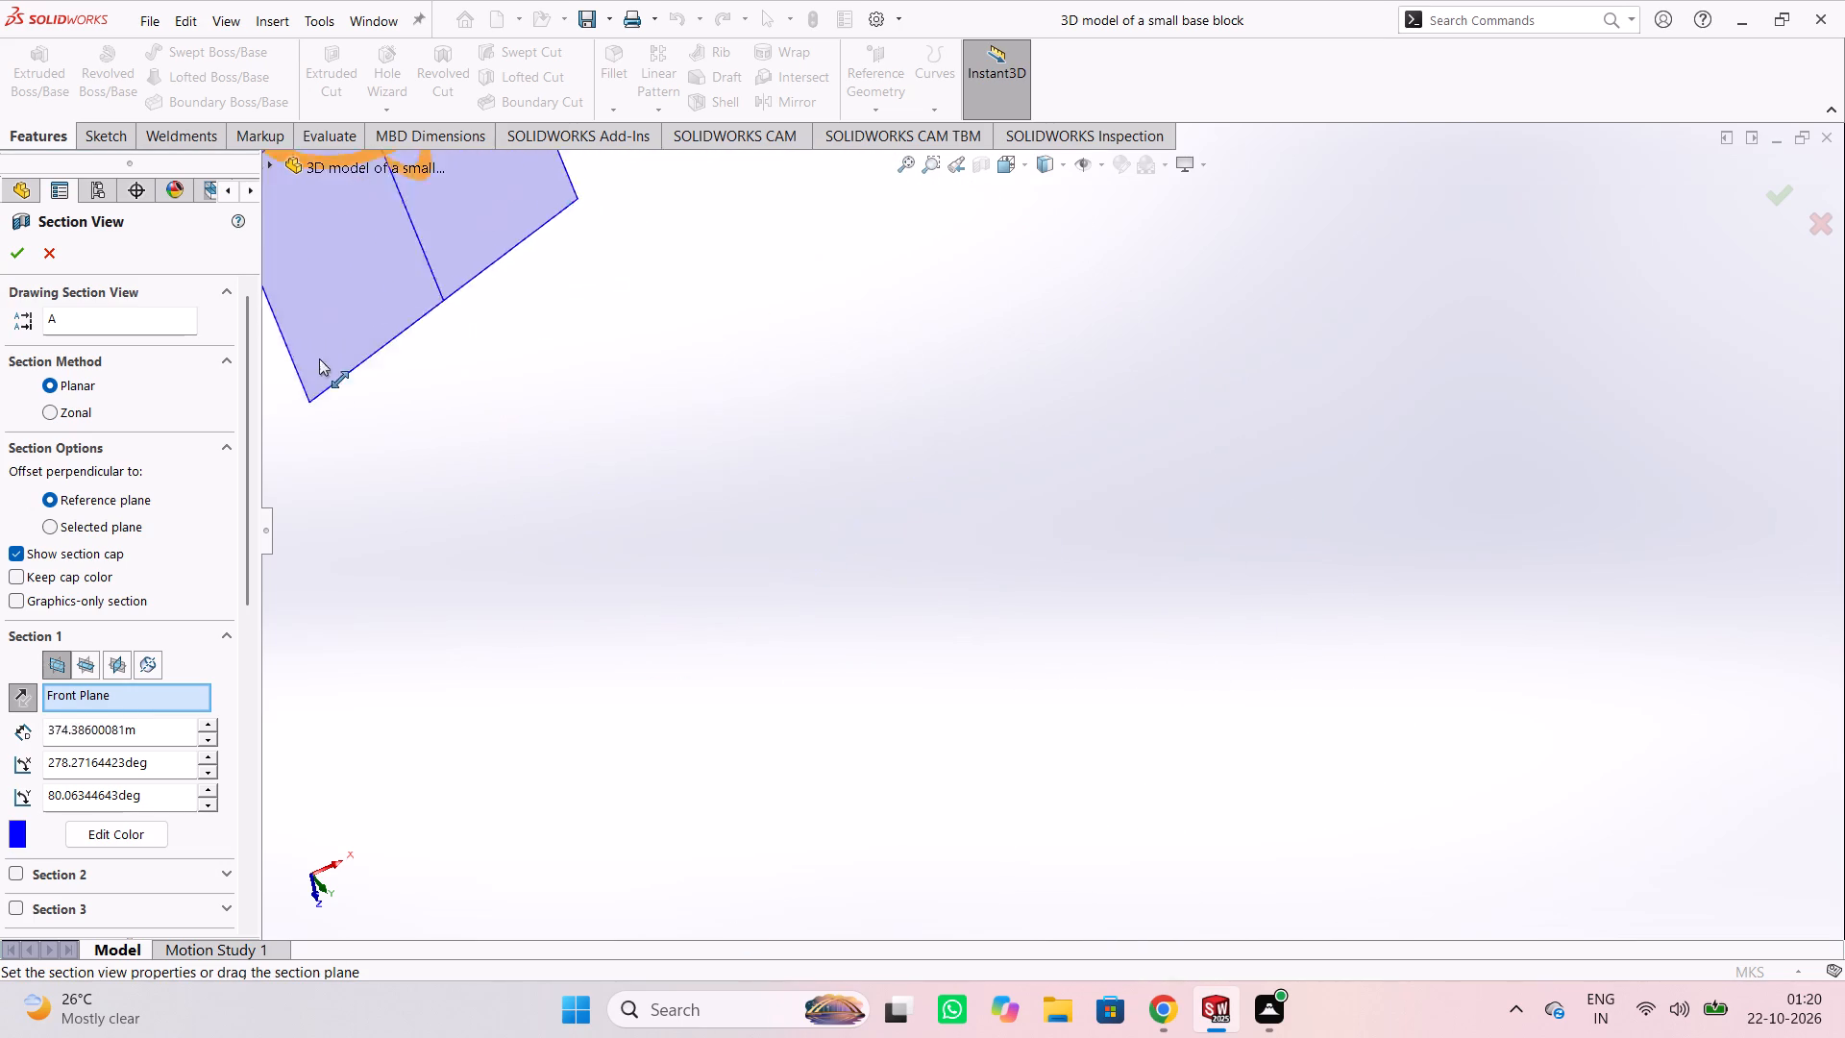
{"action": "left_click_drag", "start_coordinate": [319, 358], "coordinate": [1026, 957]}
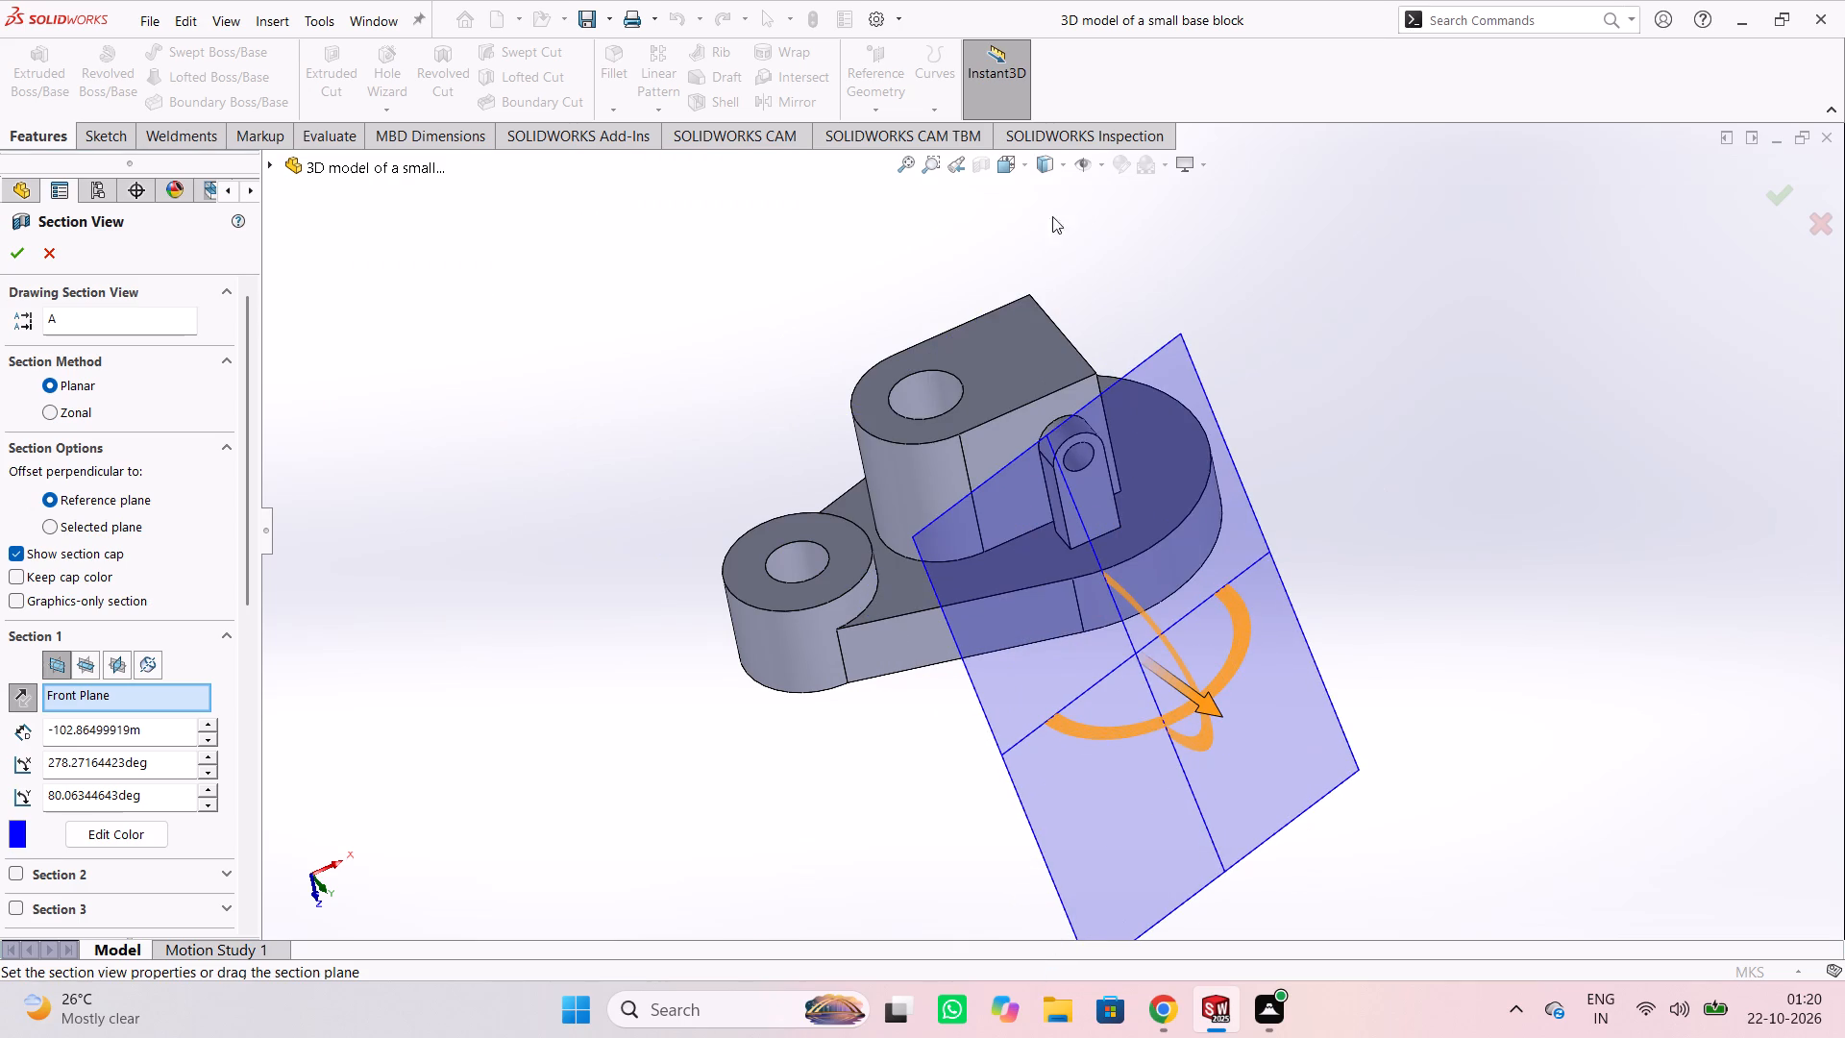
{"action": "key", "text": "Escape"}
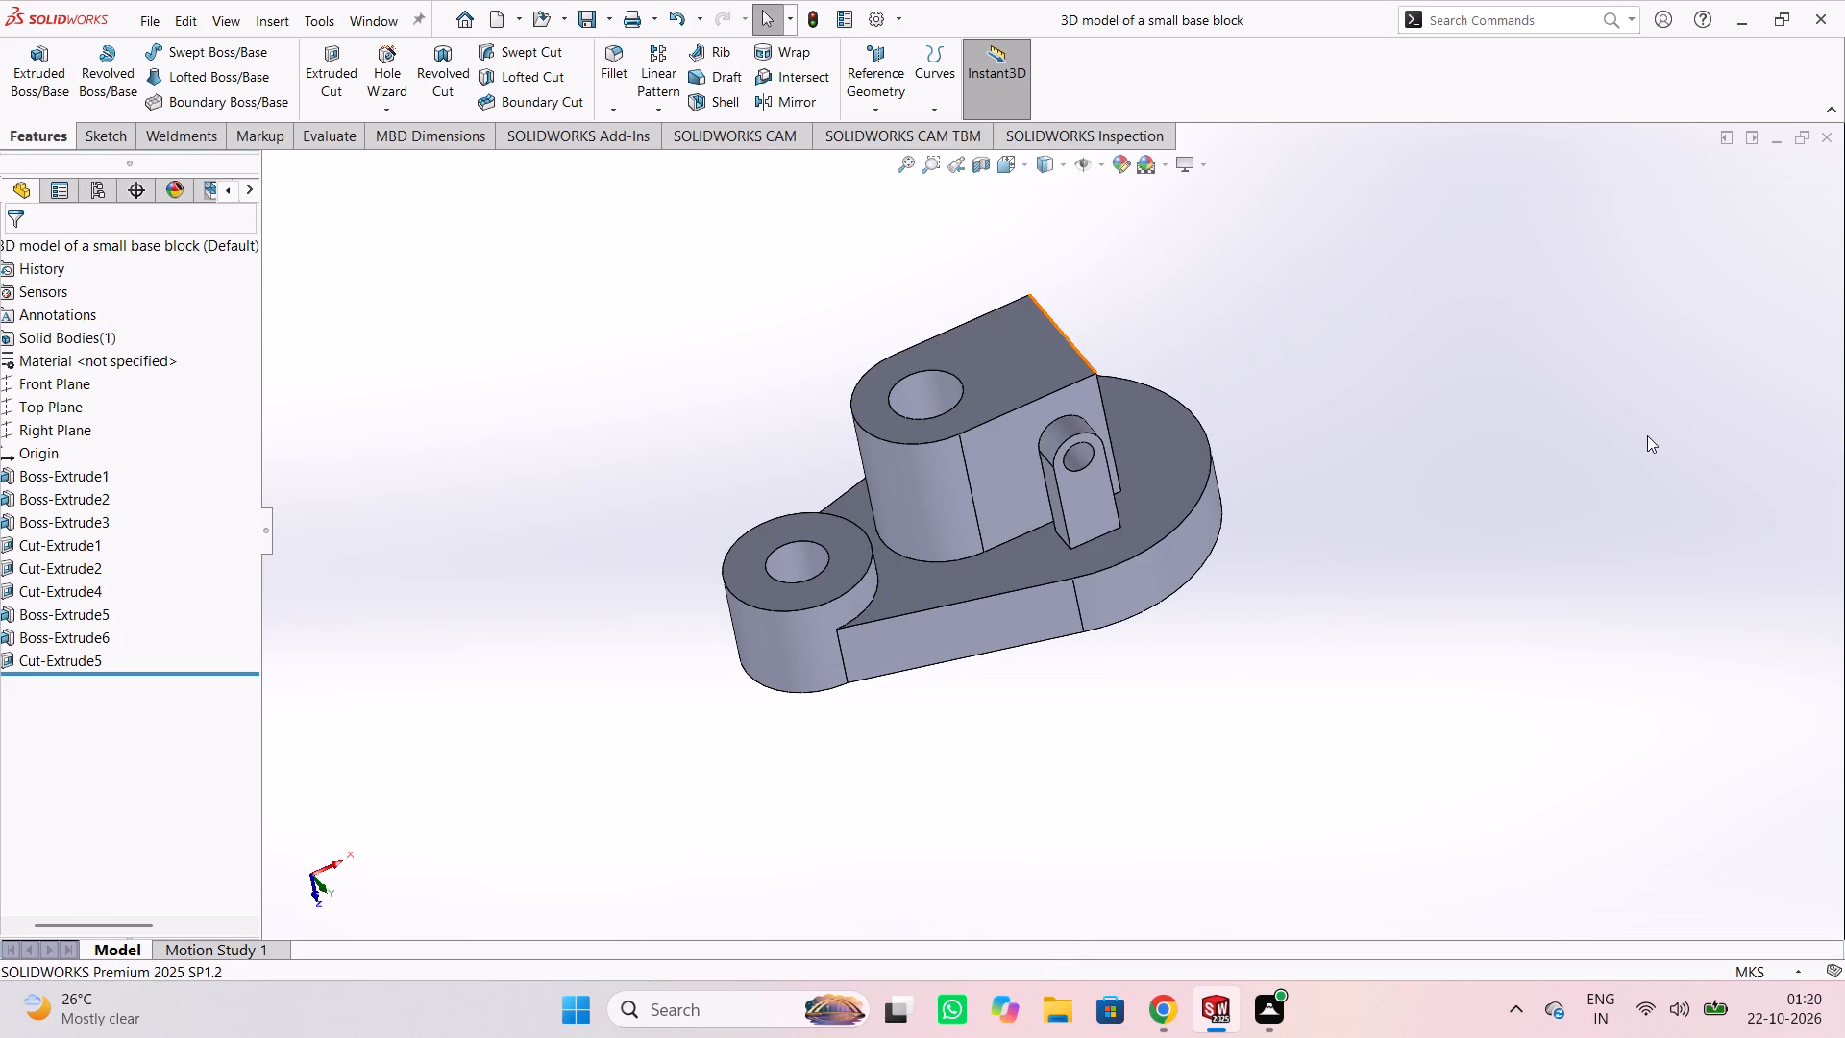
Examine the whole uncut part from the end, top and underside, checking the bosses, side lugs, holes and tapered plate.
{"action": "scroll", "coordinate": [1570, 480], "scroll_direction": "down", "scroll_amount": 1}
{"action": "middle_click_drag", "start_coordinate": [1568, 486], "coordinate": [1385, 619]}
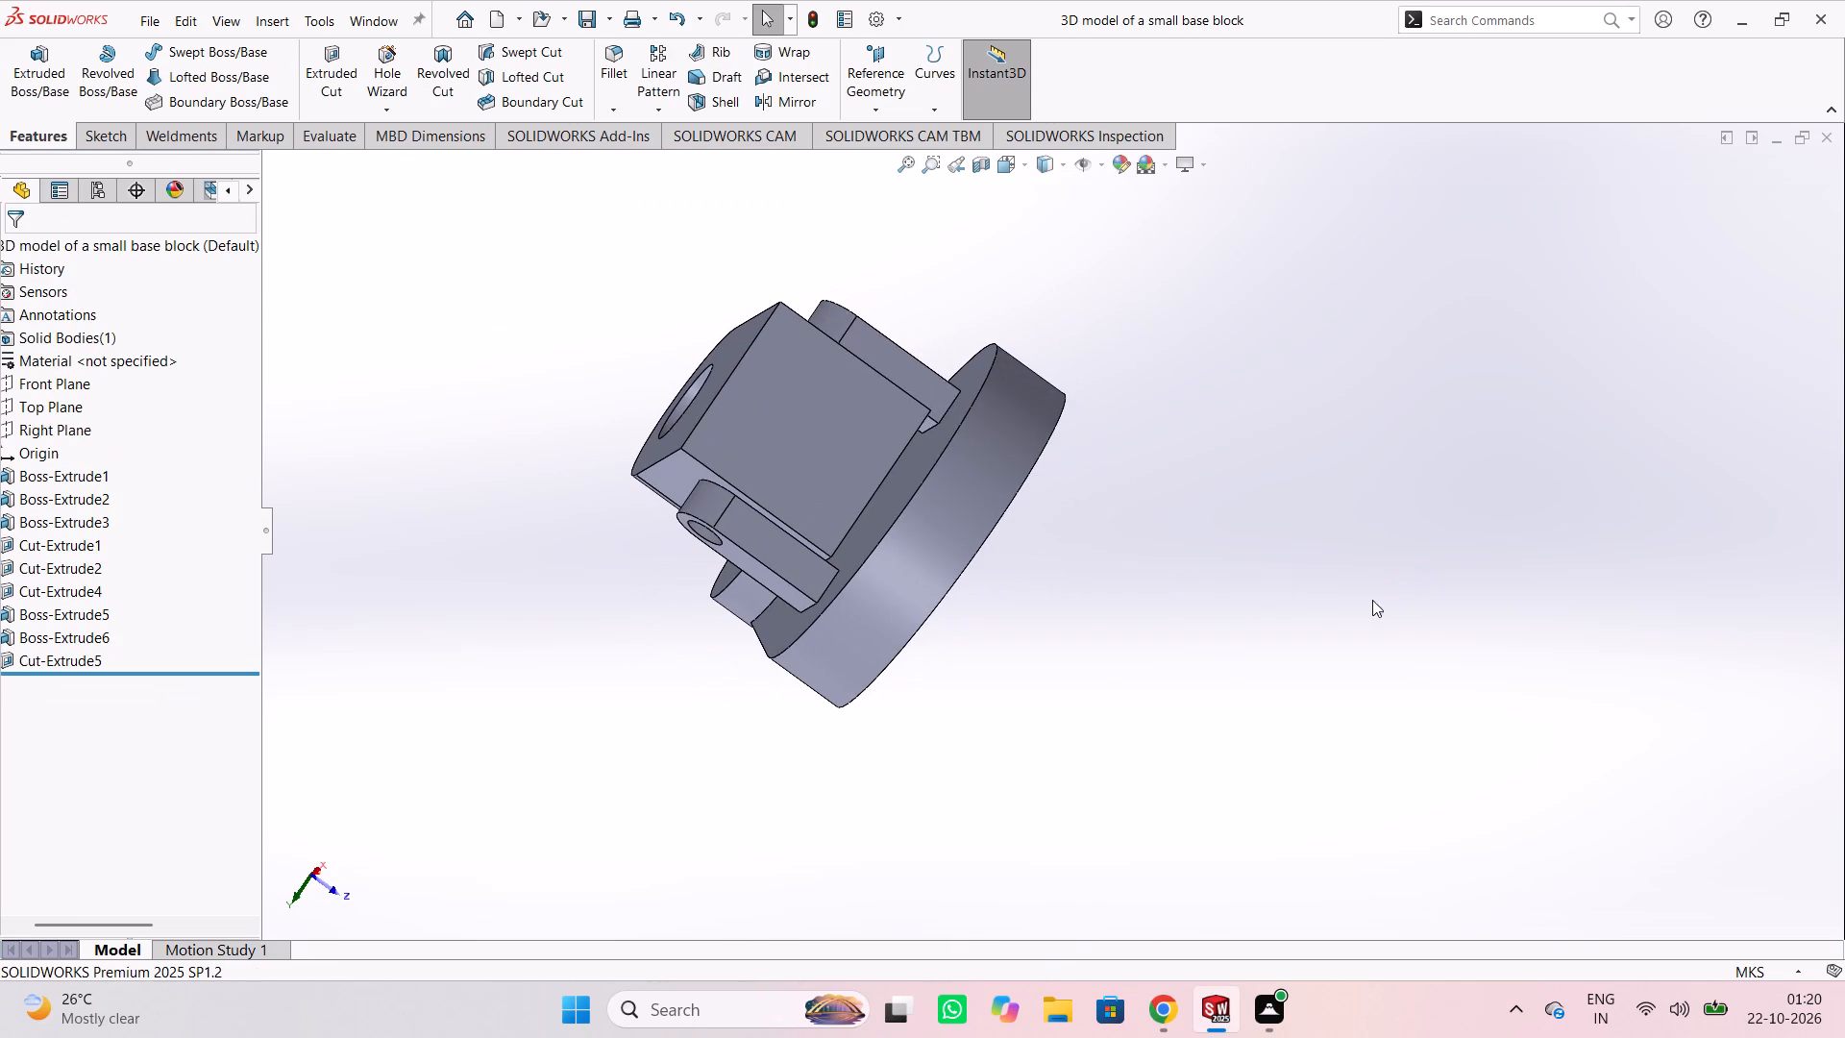
{"action": "middle_click_drag", "start_coordinate": [1263, 354], "coordinate": [1336, 392]}
{"action": "middle_click_drag", "start_coordinate": [506, 618], "coordinate": [1491, 666]}
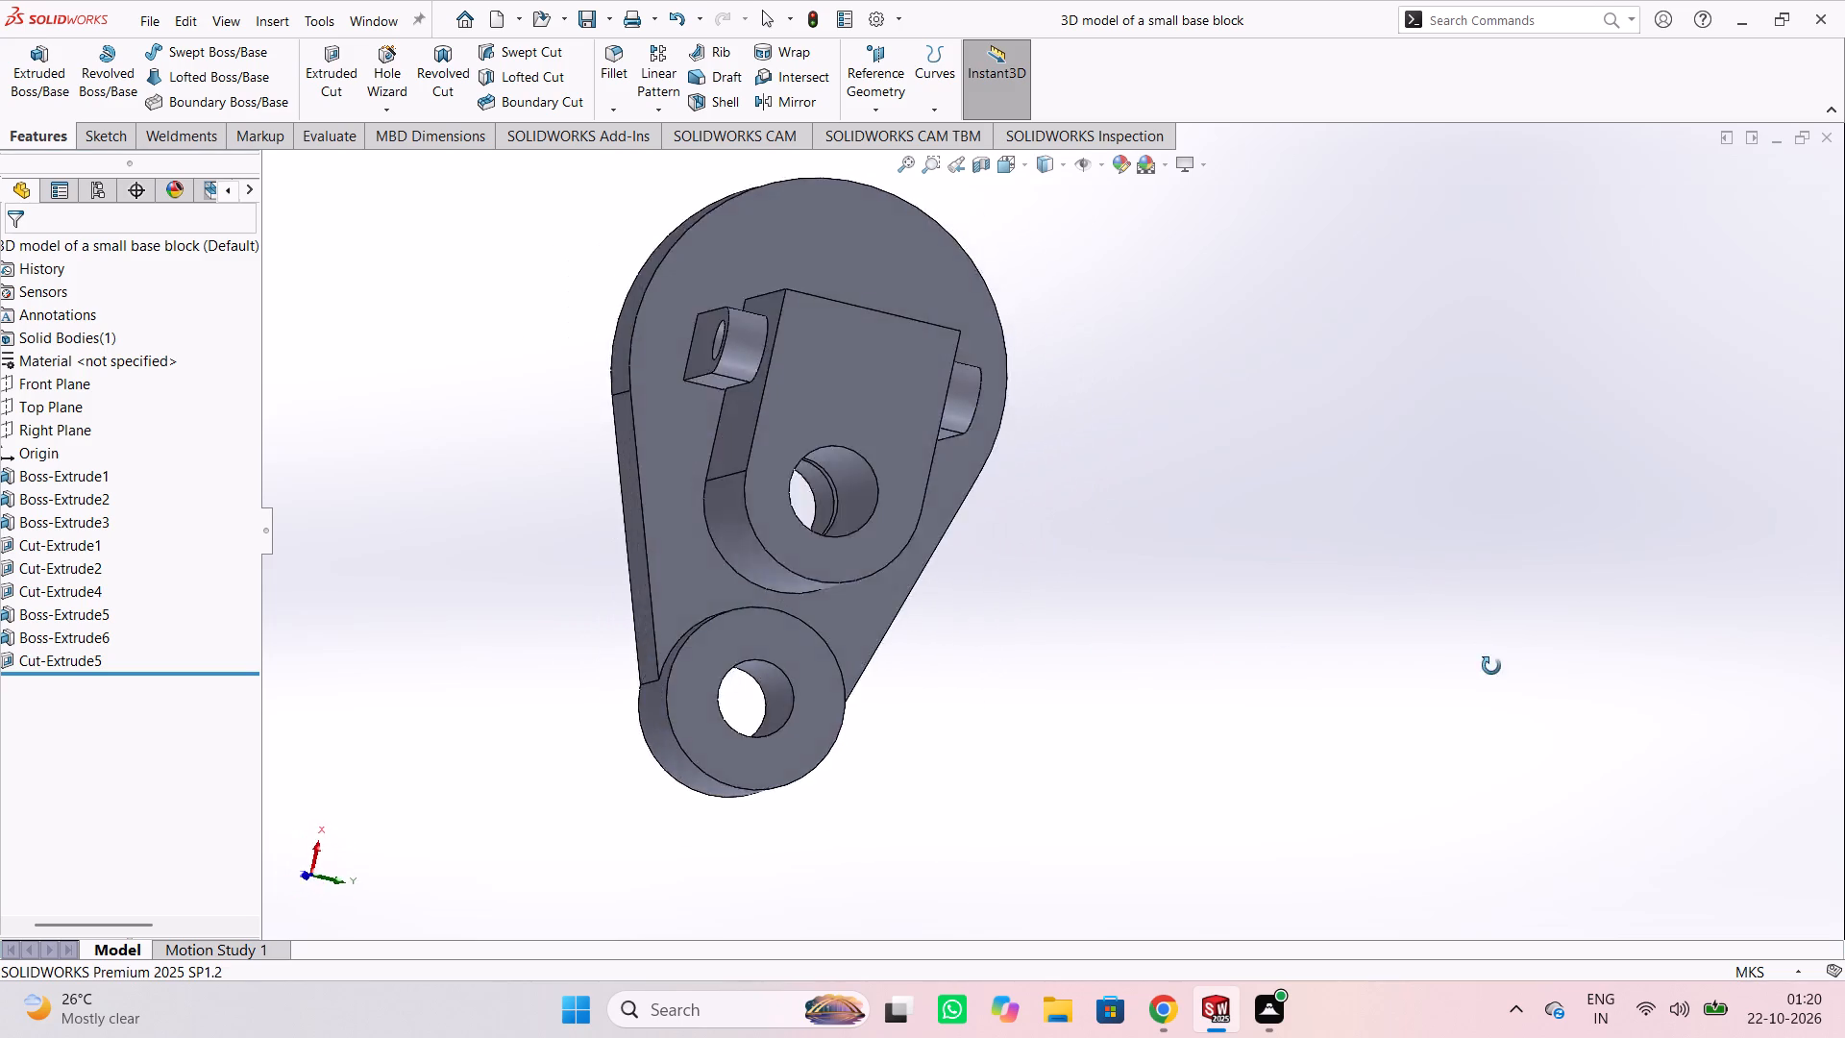
{"action": "middle_click_drag", "start_coordinate": [1491, 666], "coordinate": [425, 628]}
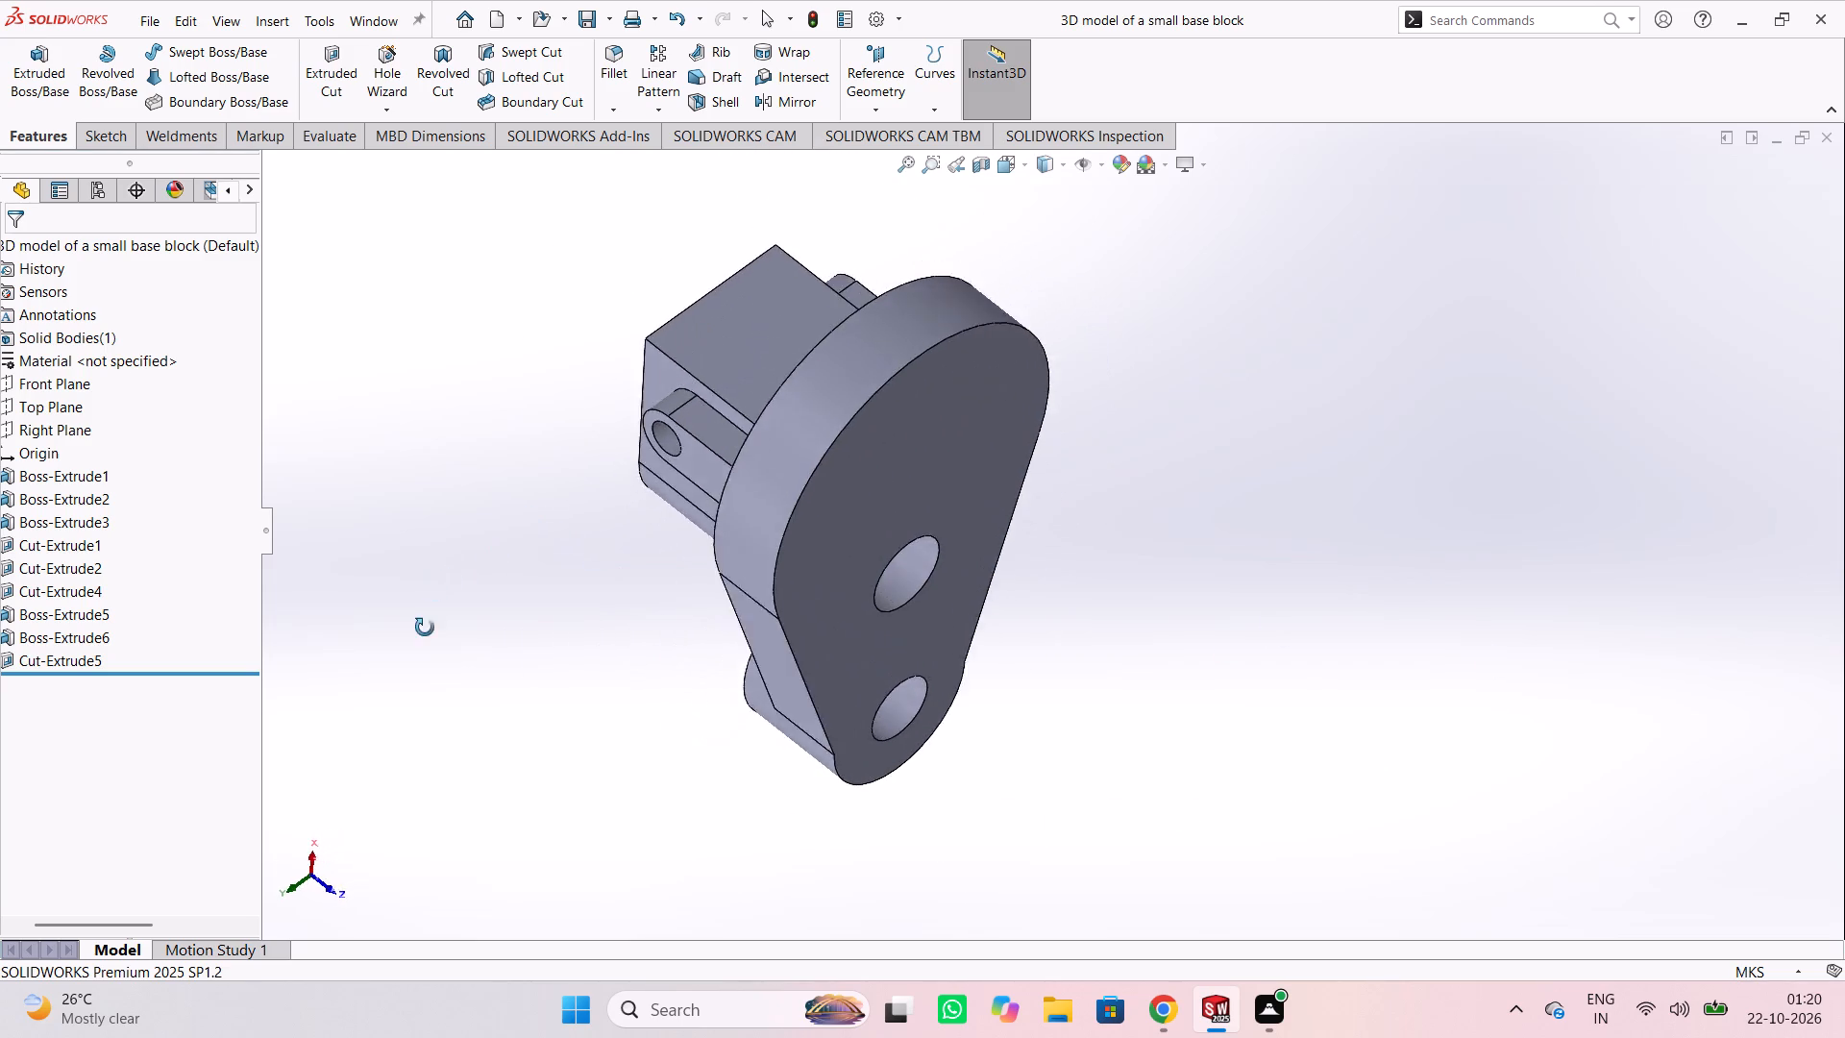
{"action": "middle_click_drag", "start_coordinate": [425, 628], "coordinate": [393, 731]}
{"action": "middle_click_drag", "start_coordinate": [1178, 318], "coordinate": [1260, 520]}
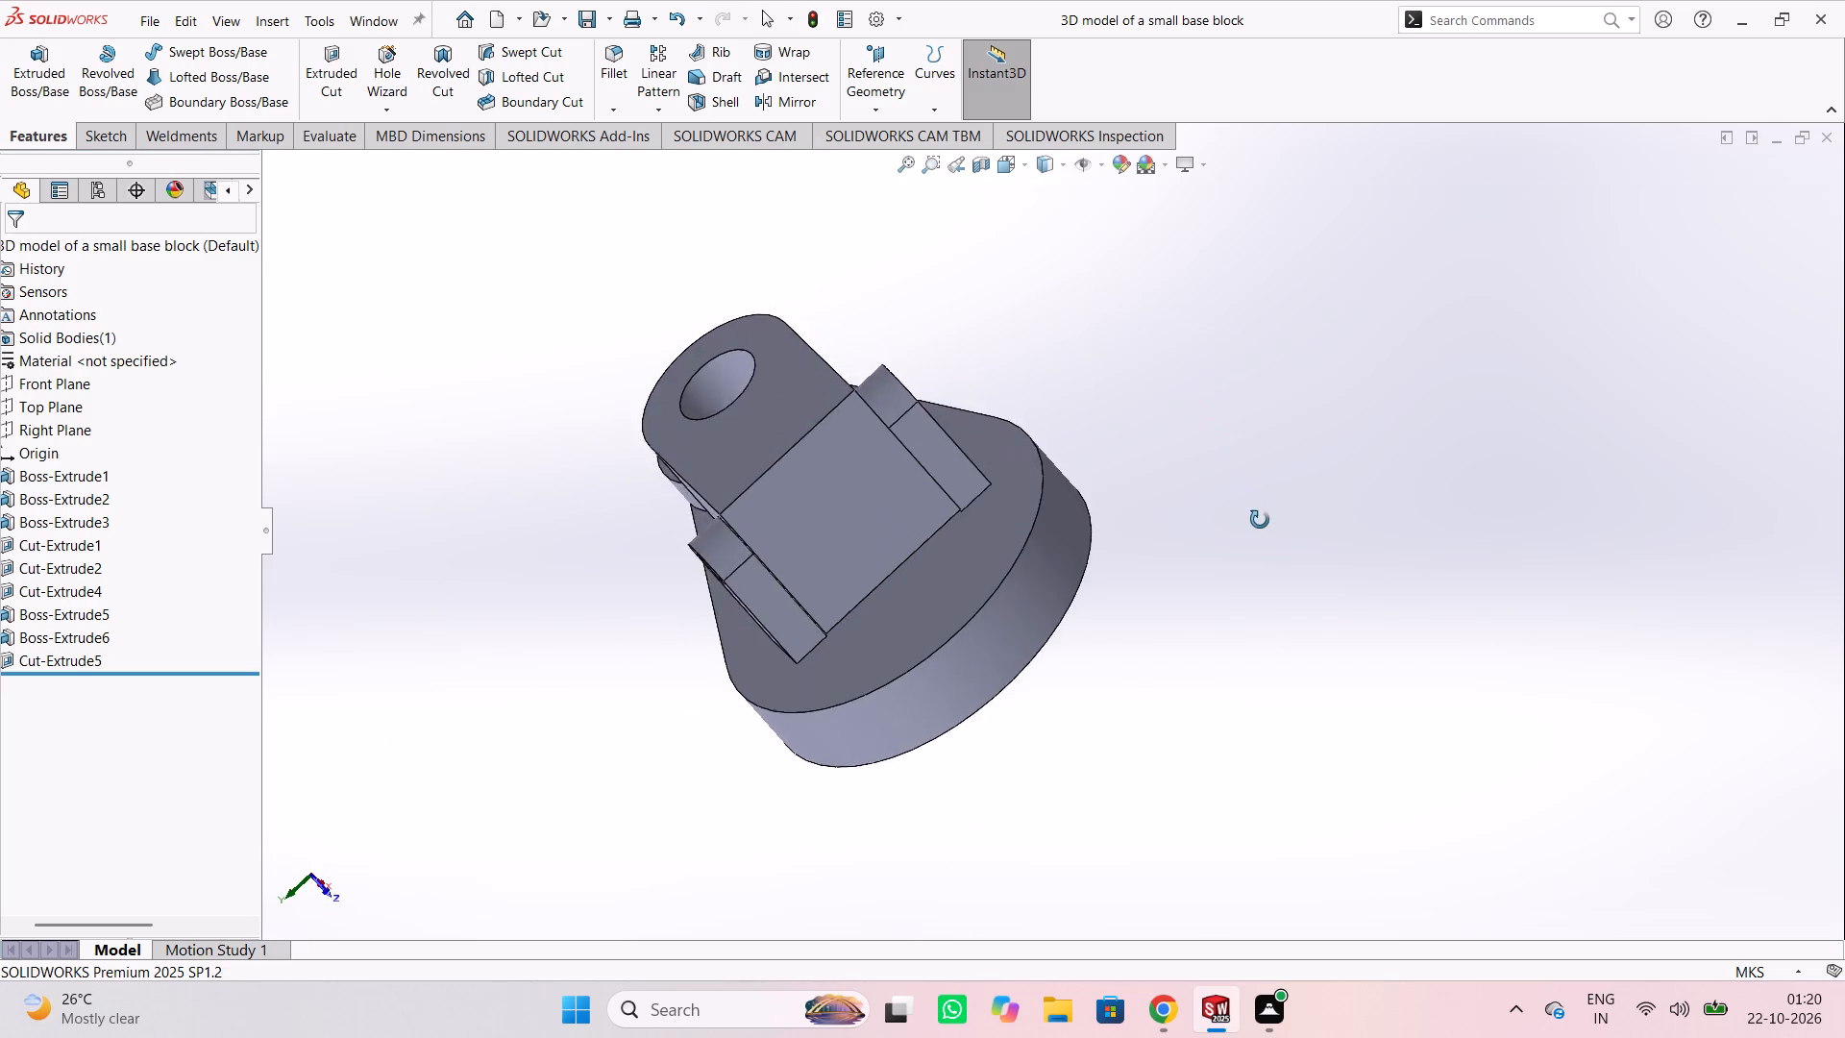
{"action": "middle_click_drag", "start_coordinate": [1260, 520], "coordinate": [1313, 480]}
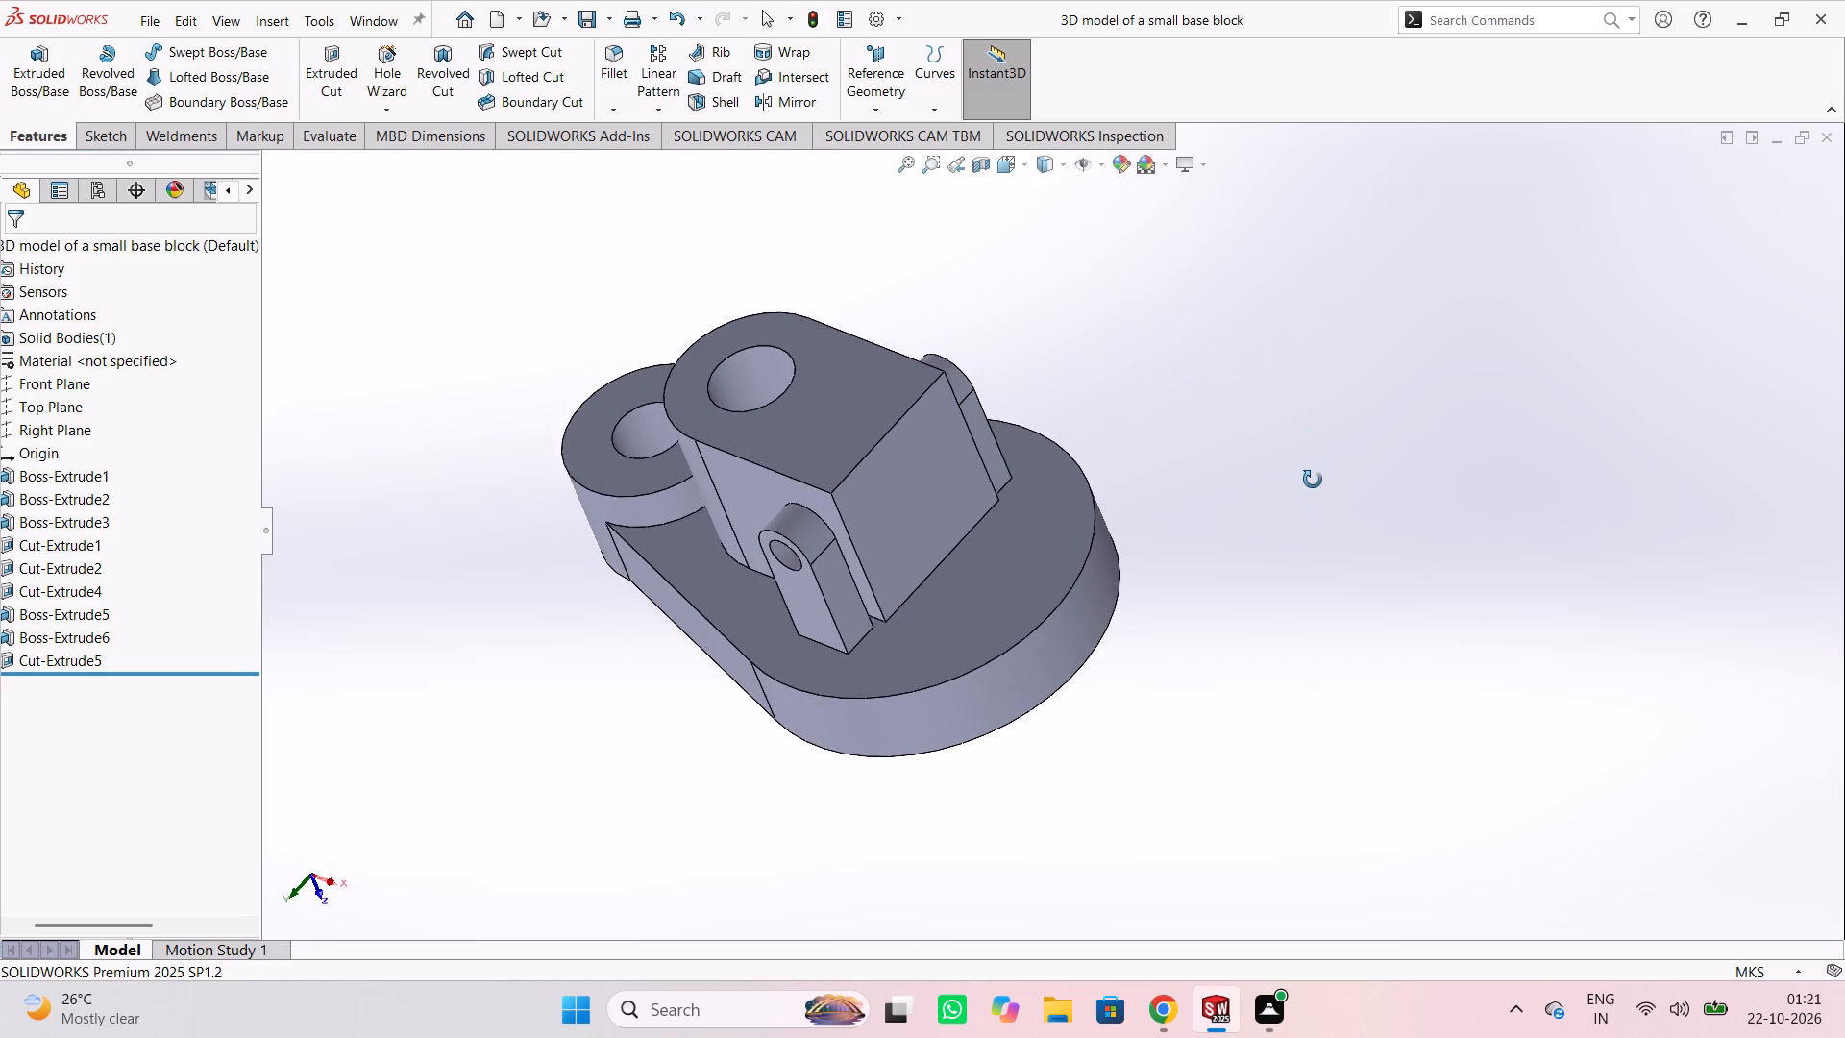
{"action": "middle_click_drag", "start_coordinate": [1313, 480], "coordinate": [1336, 455]}
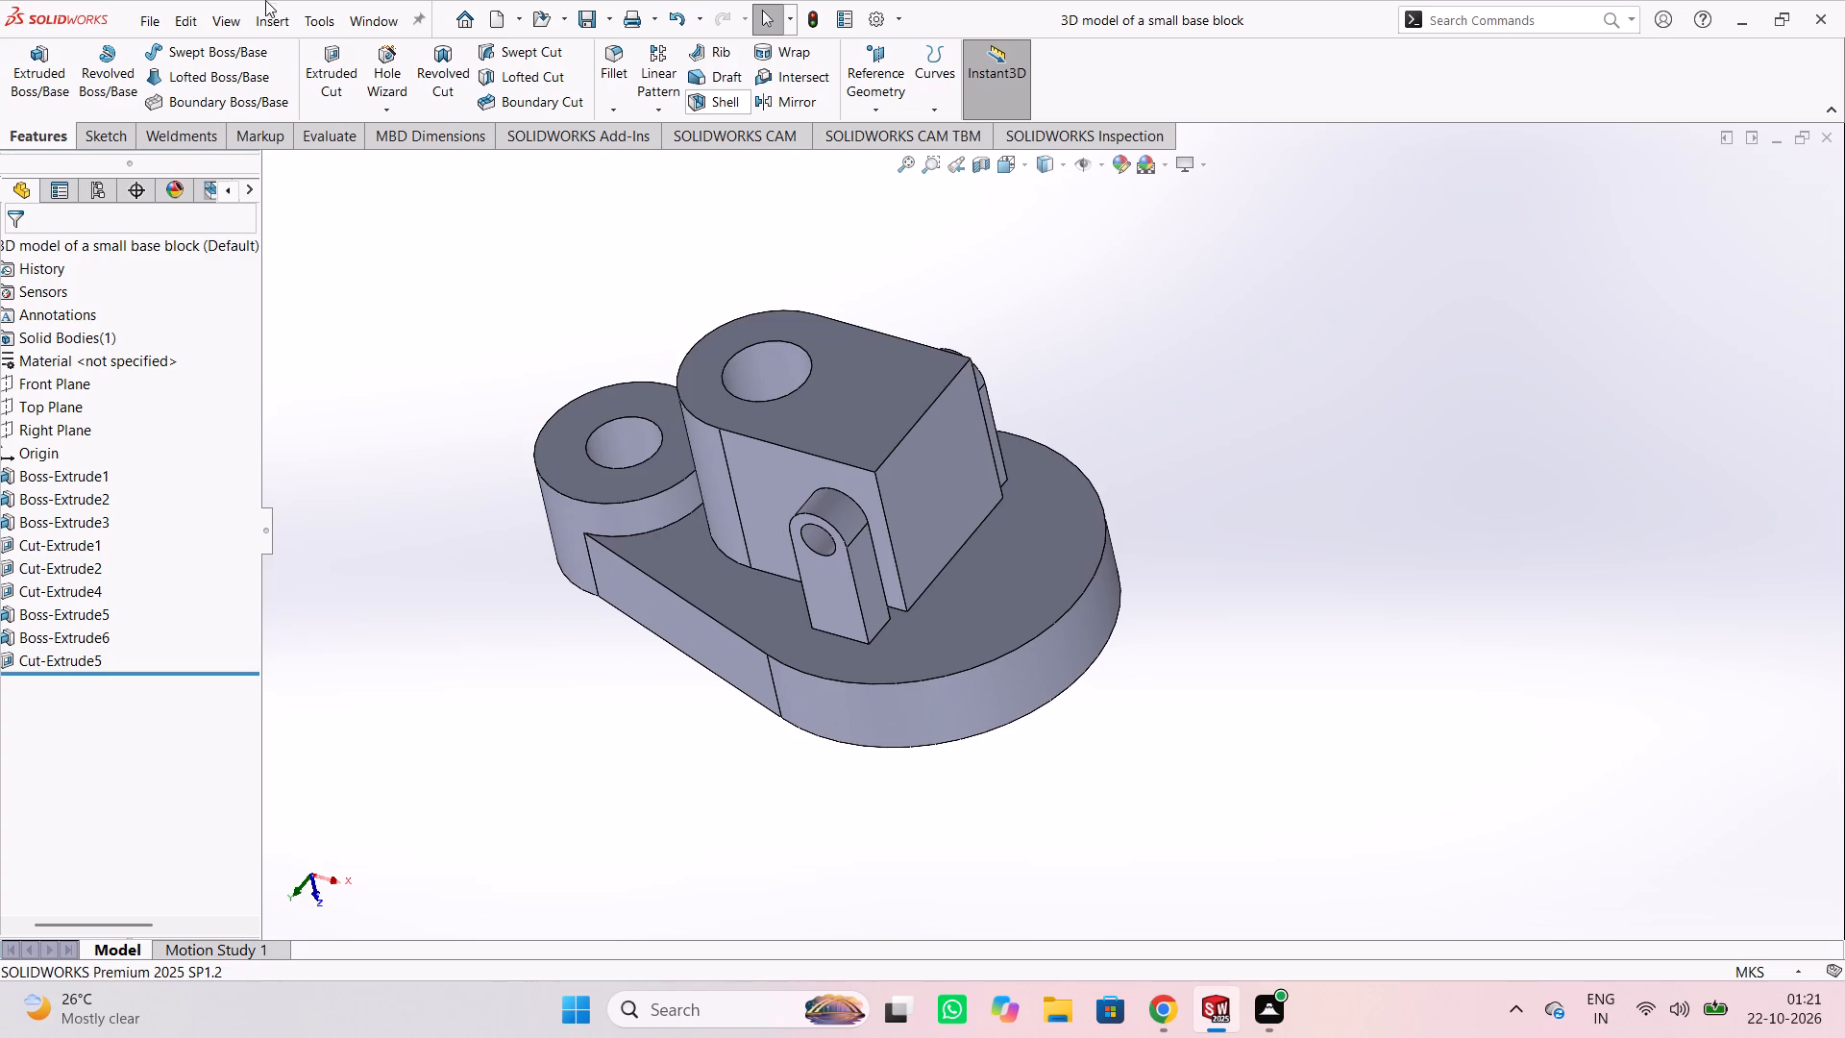
Save the part as "3D model of a small base block" in SOLIDWORKS Part format in the Solidworks Practice folder, replacing the existing file.
{"action": "left_click", "coordinate": [142, 6]}
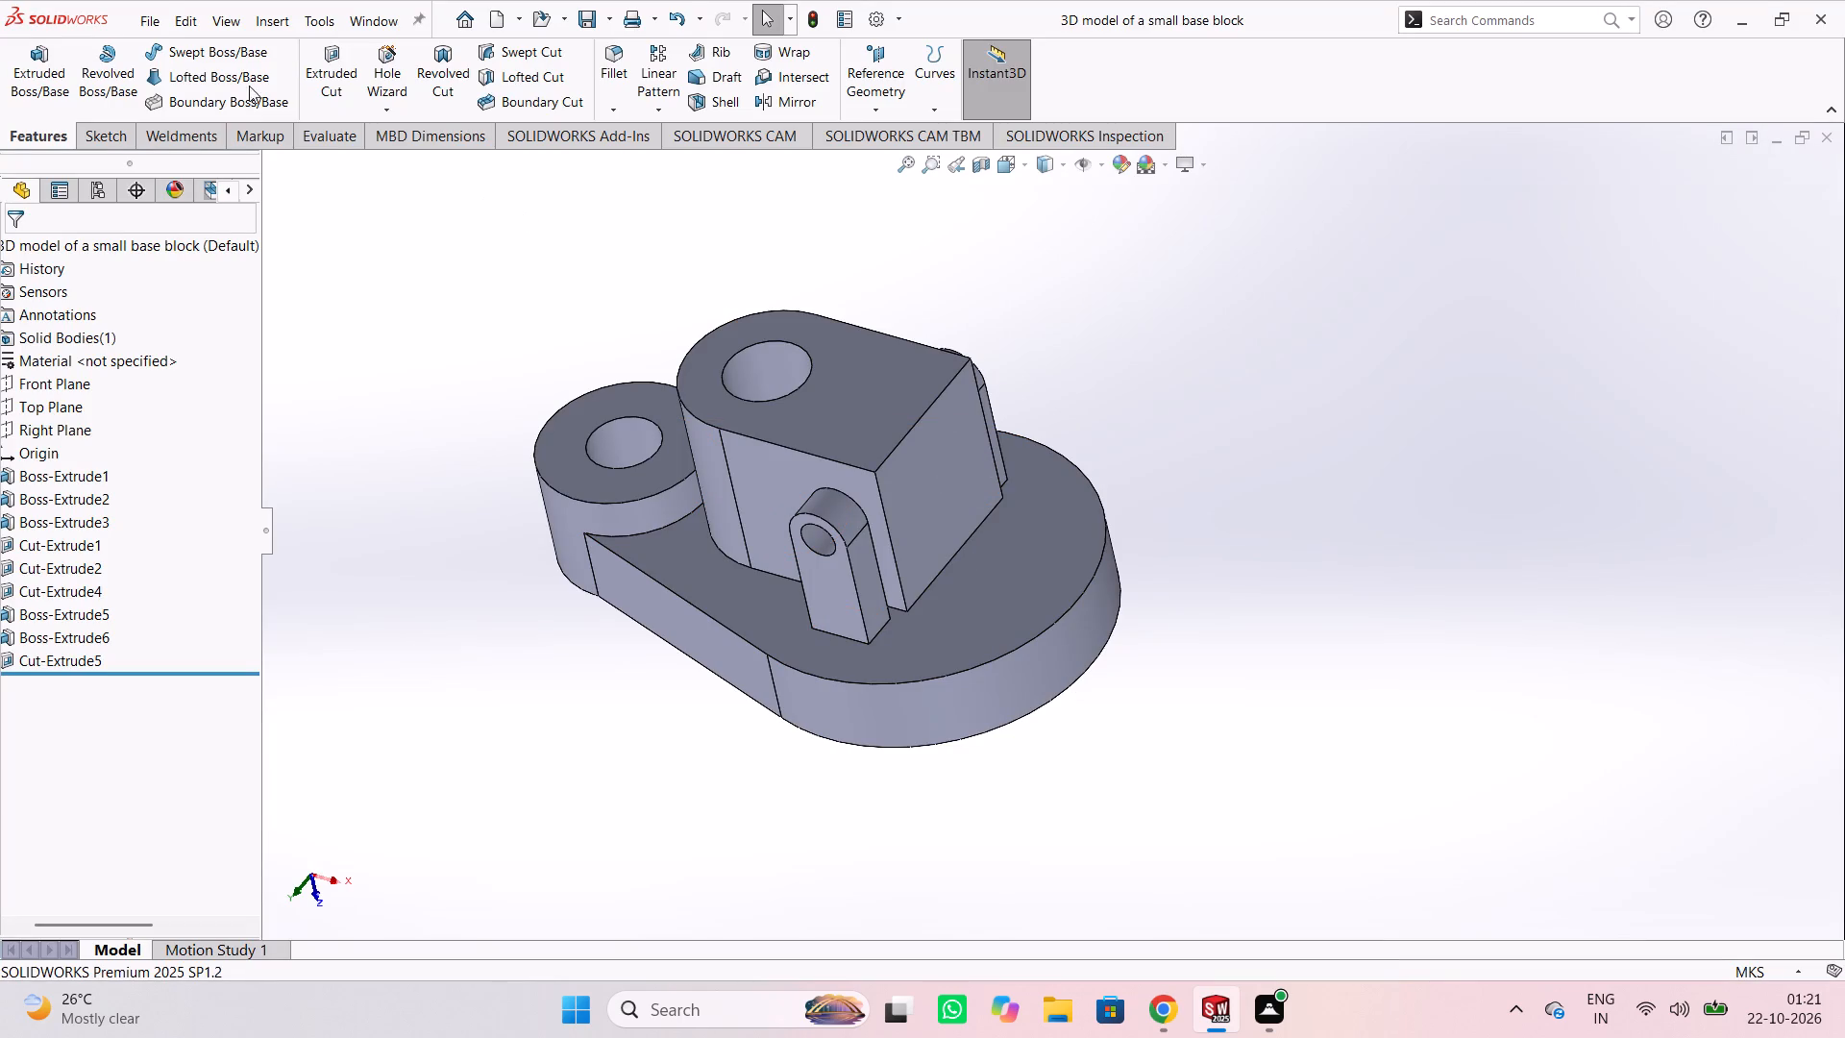
{"action": "left_click", "coordinate": [137, 17]}
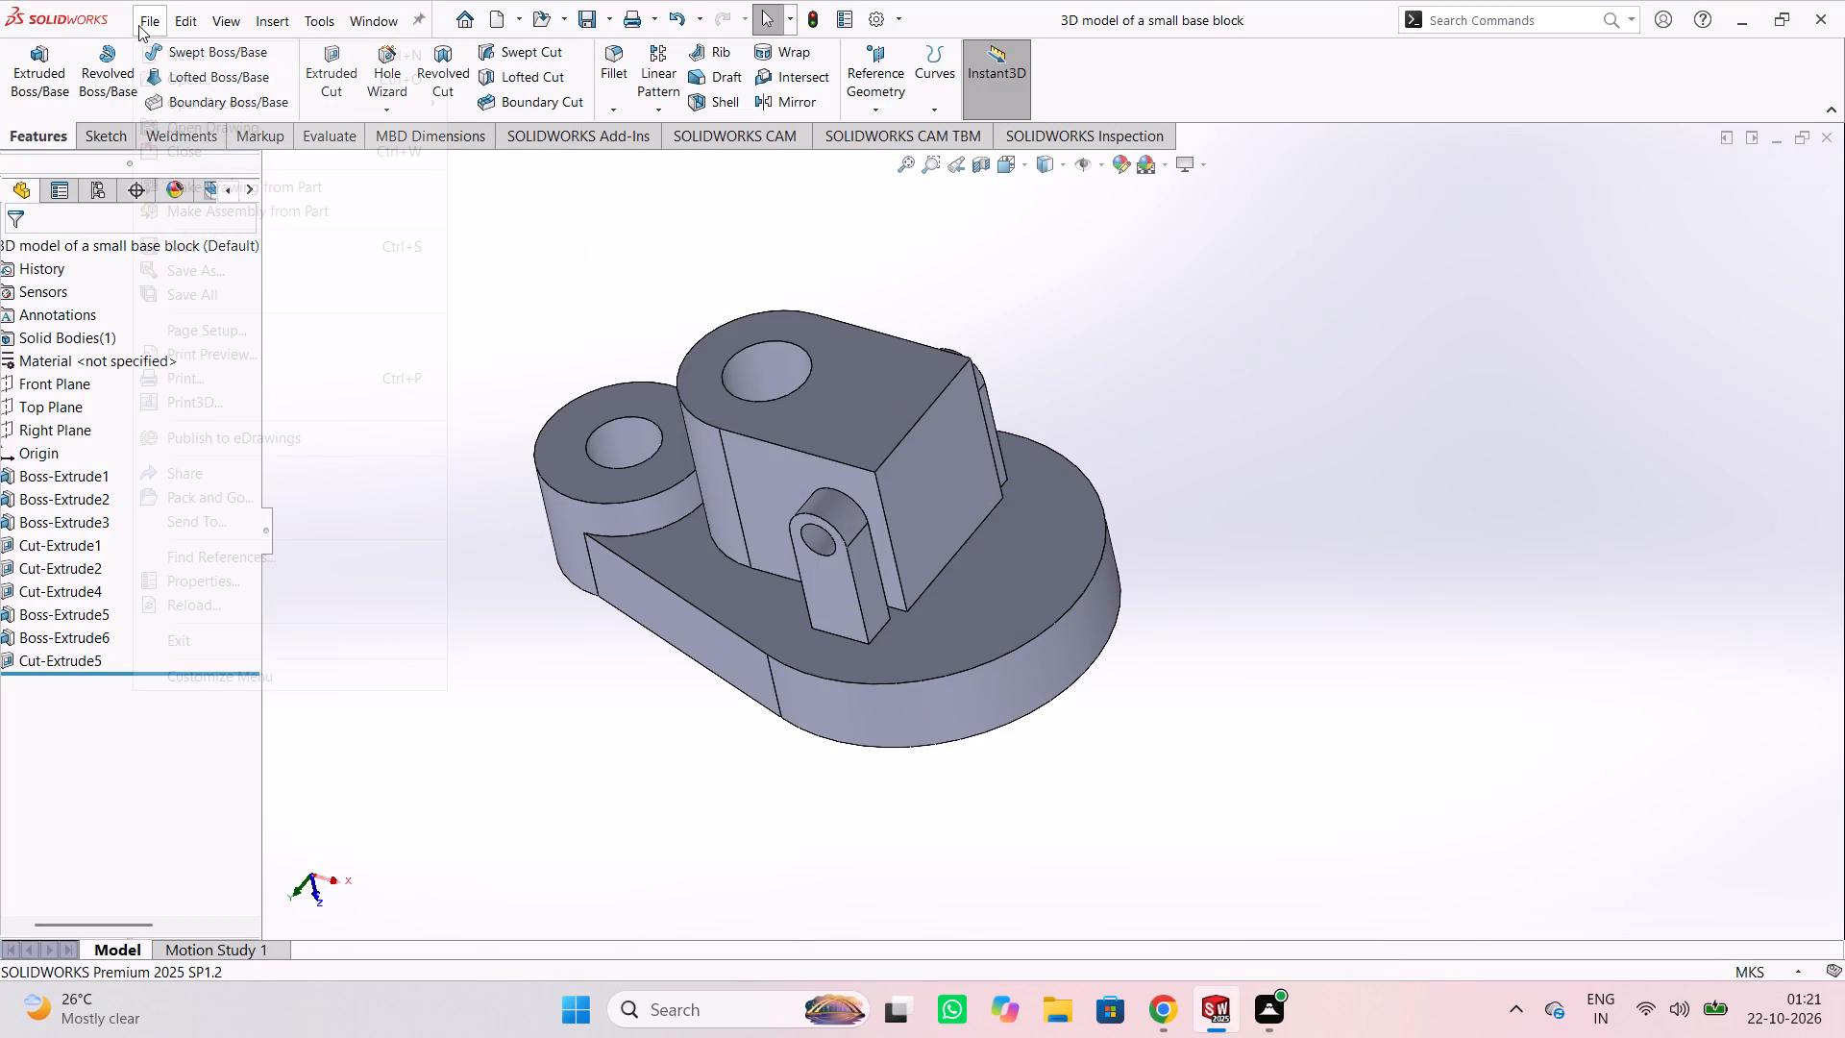
{"action": "left_click", "coordinate": [144, 21]}
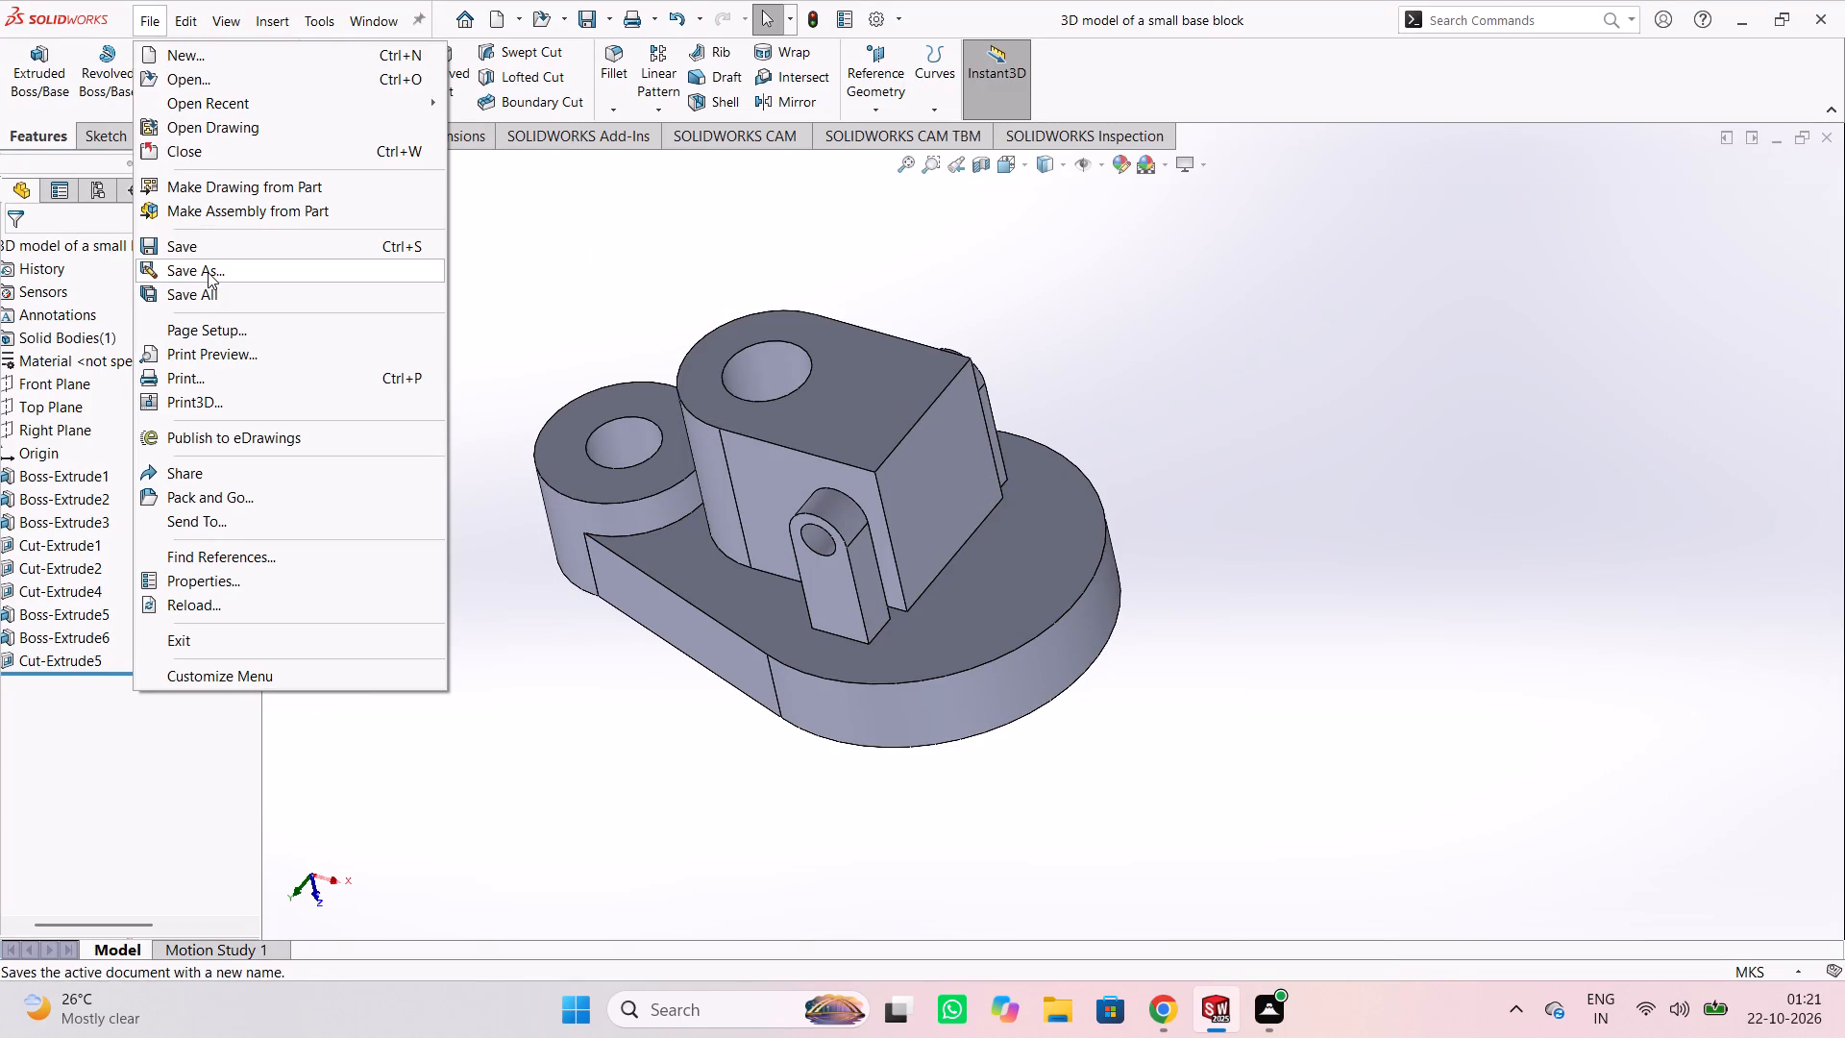
{"action": "left_click", "coordinate": [208, 272]}
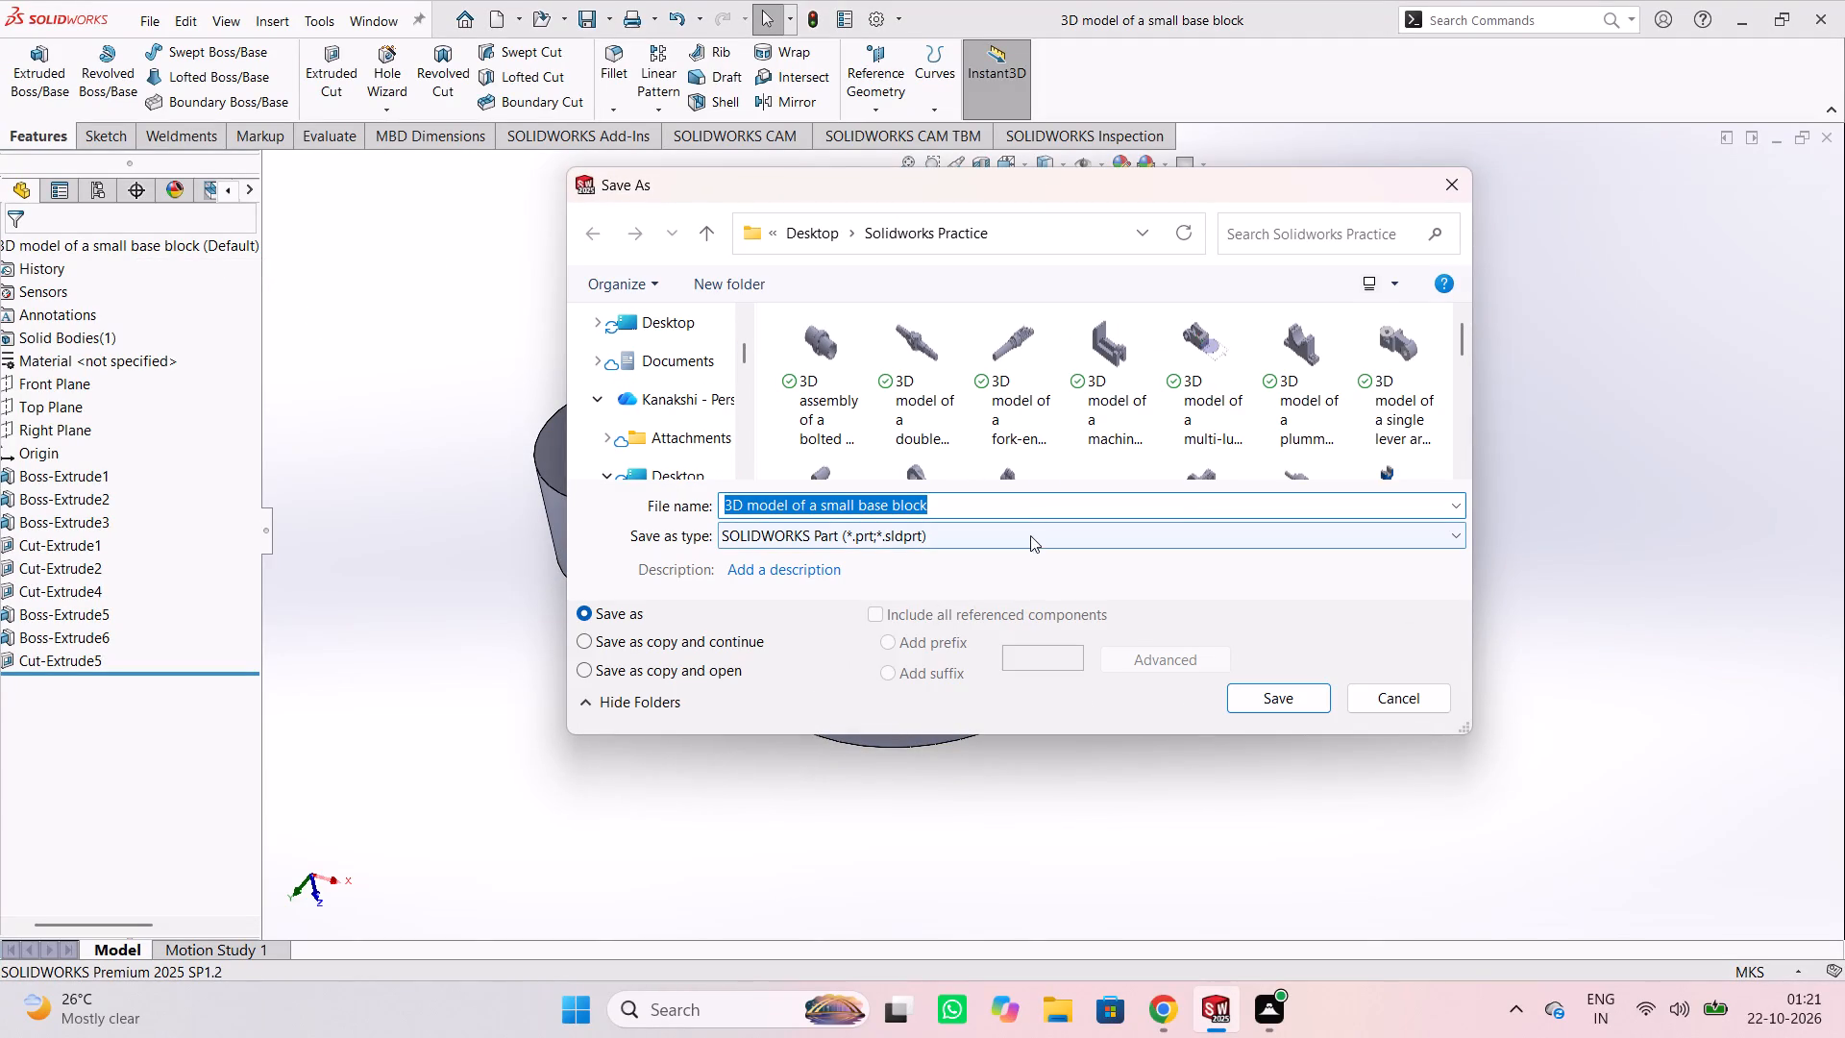
{"action": "left_click", "coordinate": [1272, 689]}
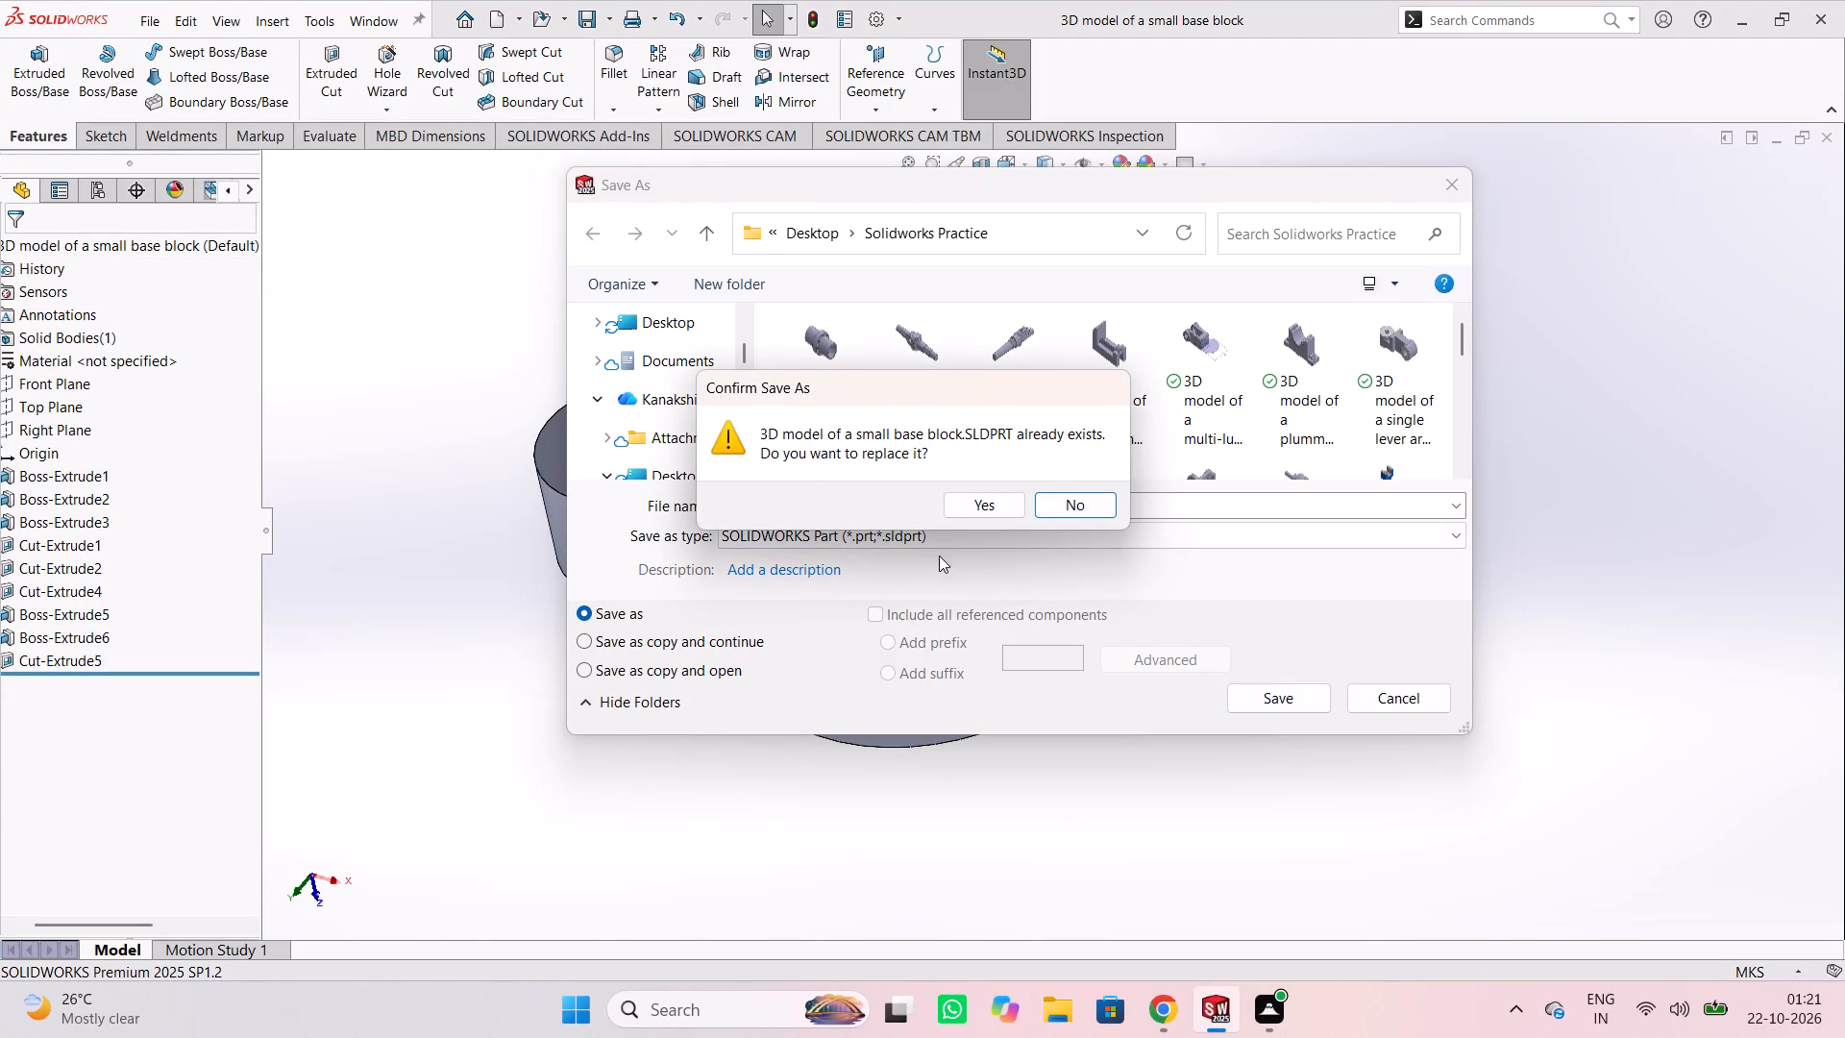
{"action": "left_click", "coordinate": [983, 508]}
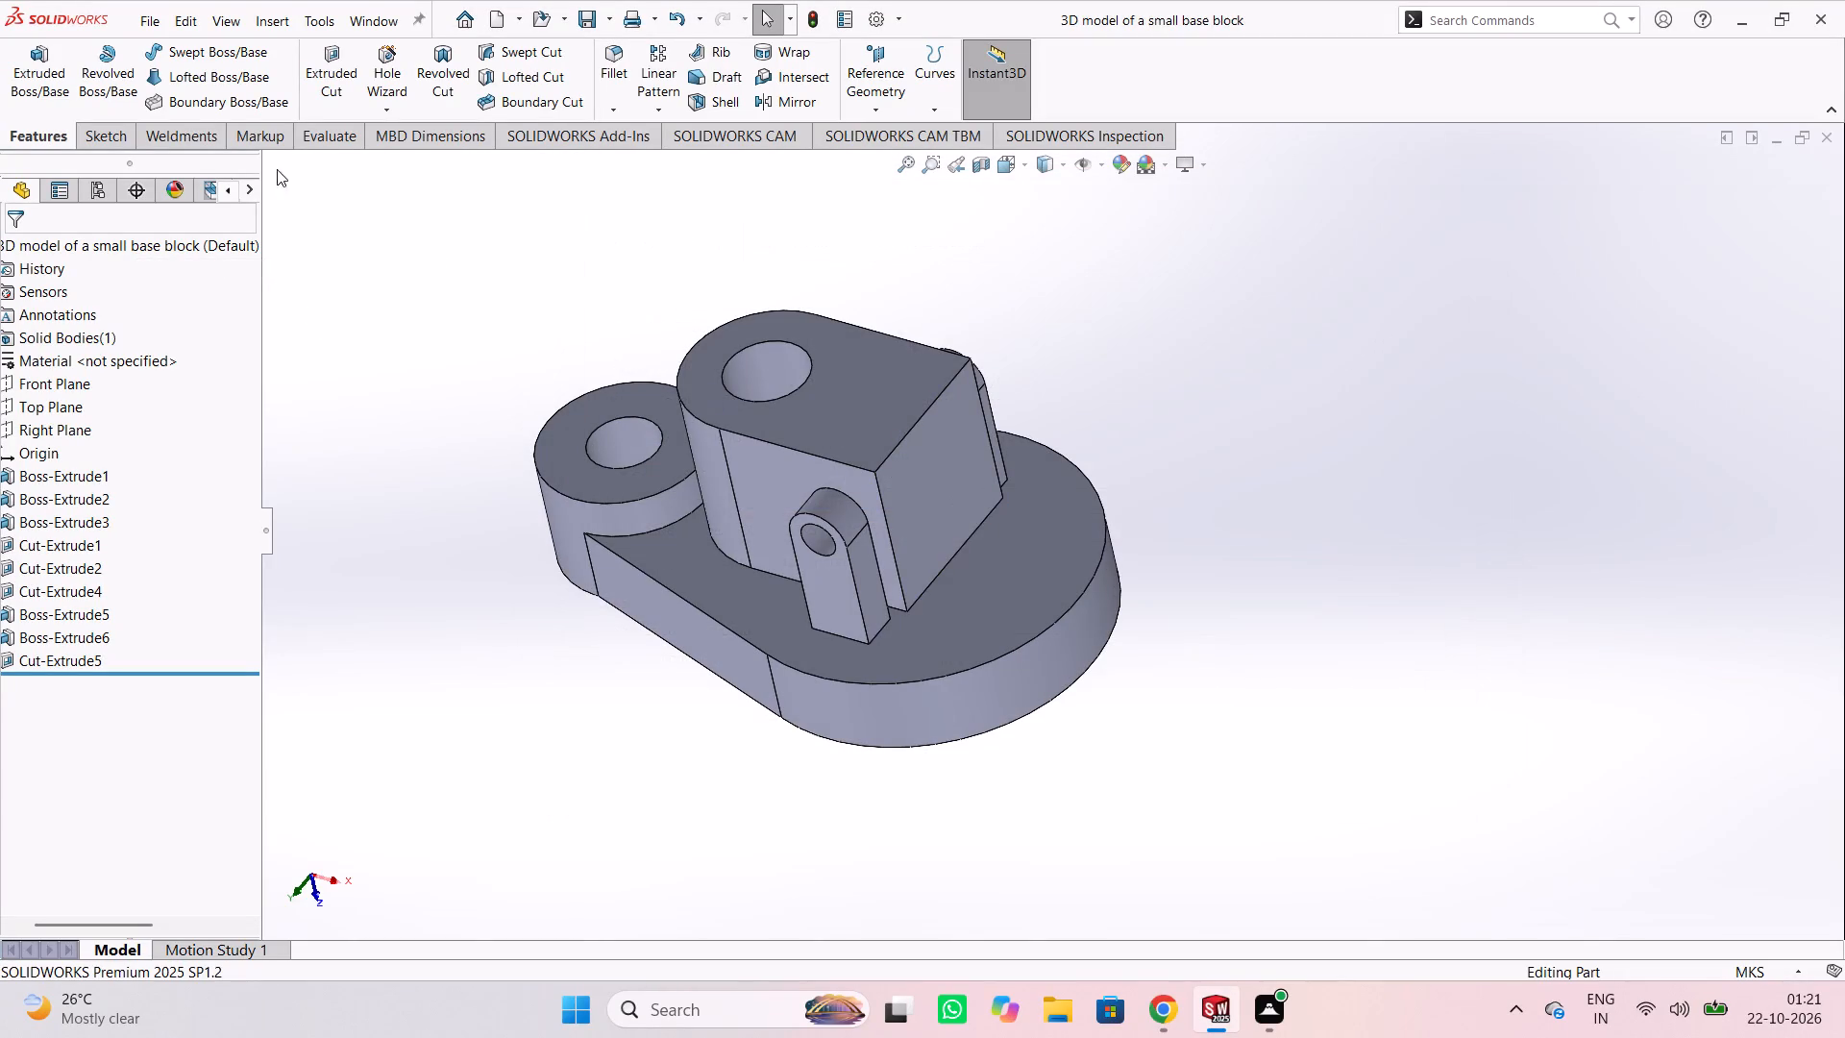
Save a PDF copy named "3D model of a small base block" in the Solidworks Practice folder, replacing the existing PDF.
{"action": "left_click", "coordinate": [146, 22]}
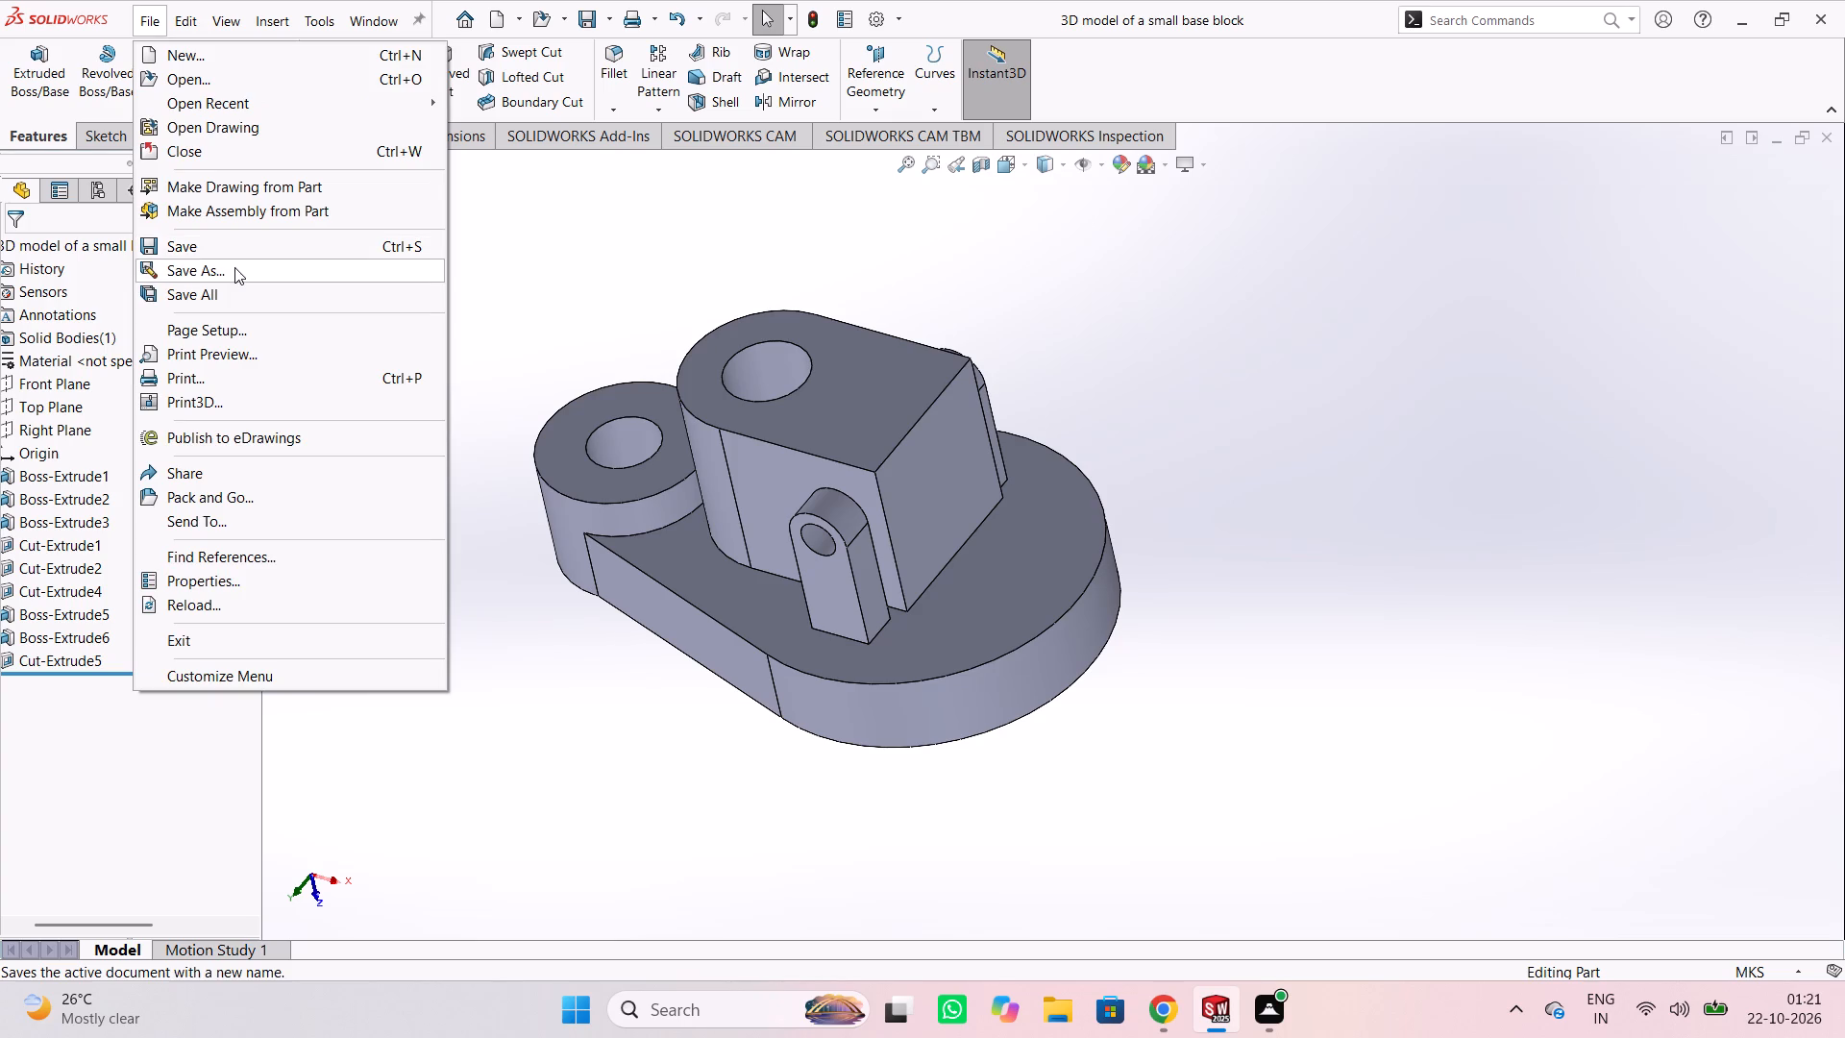
{"action": "left_click", "coordinate": [234, 267]}
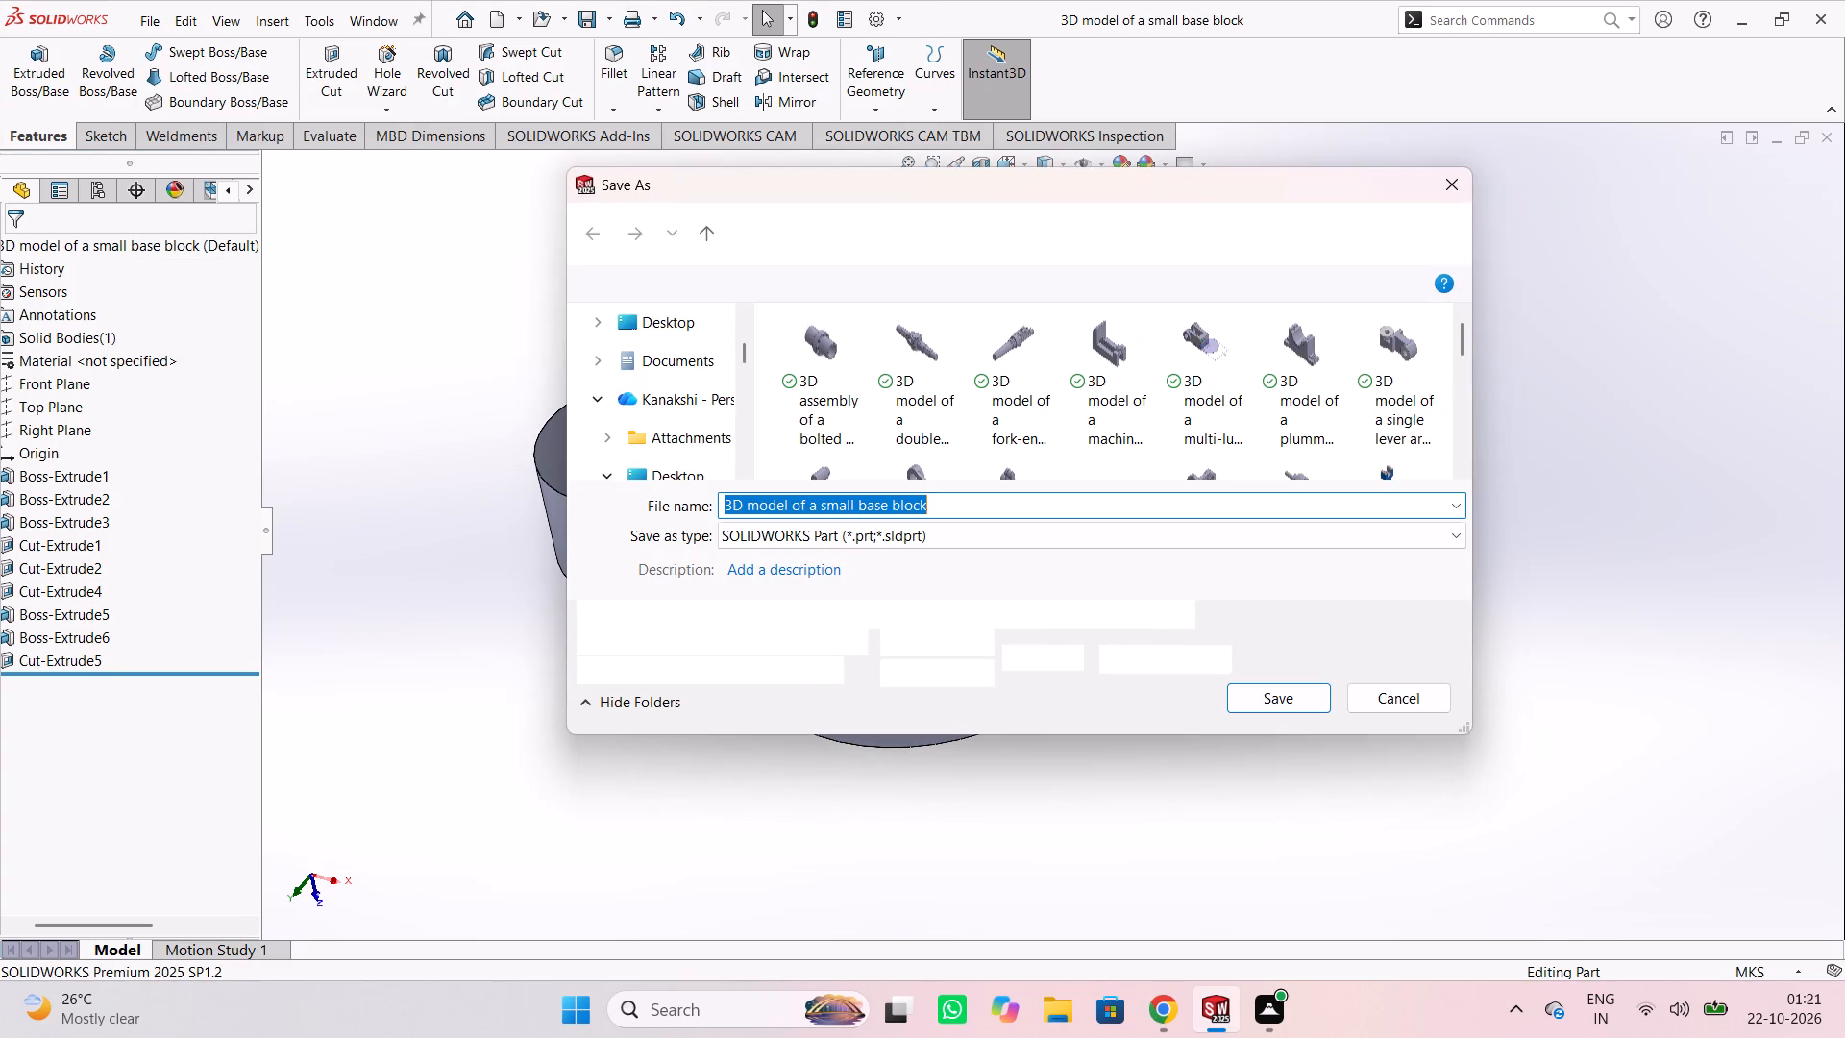
{"action": "left_click", "coordinate": [994, 537]}
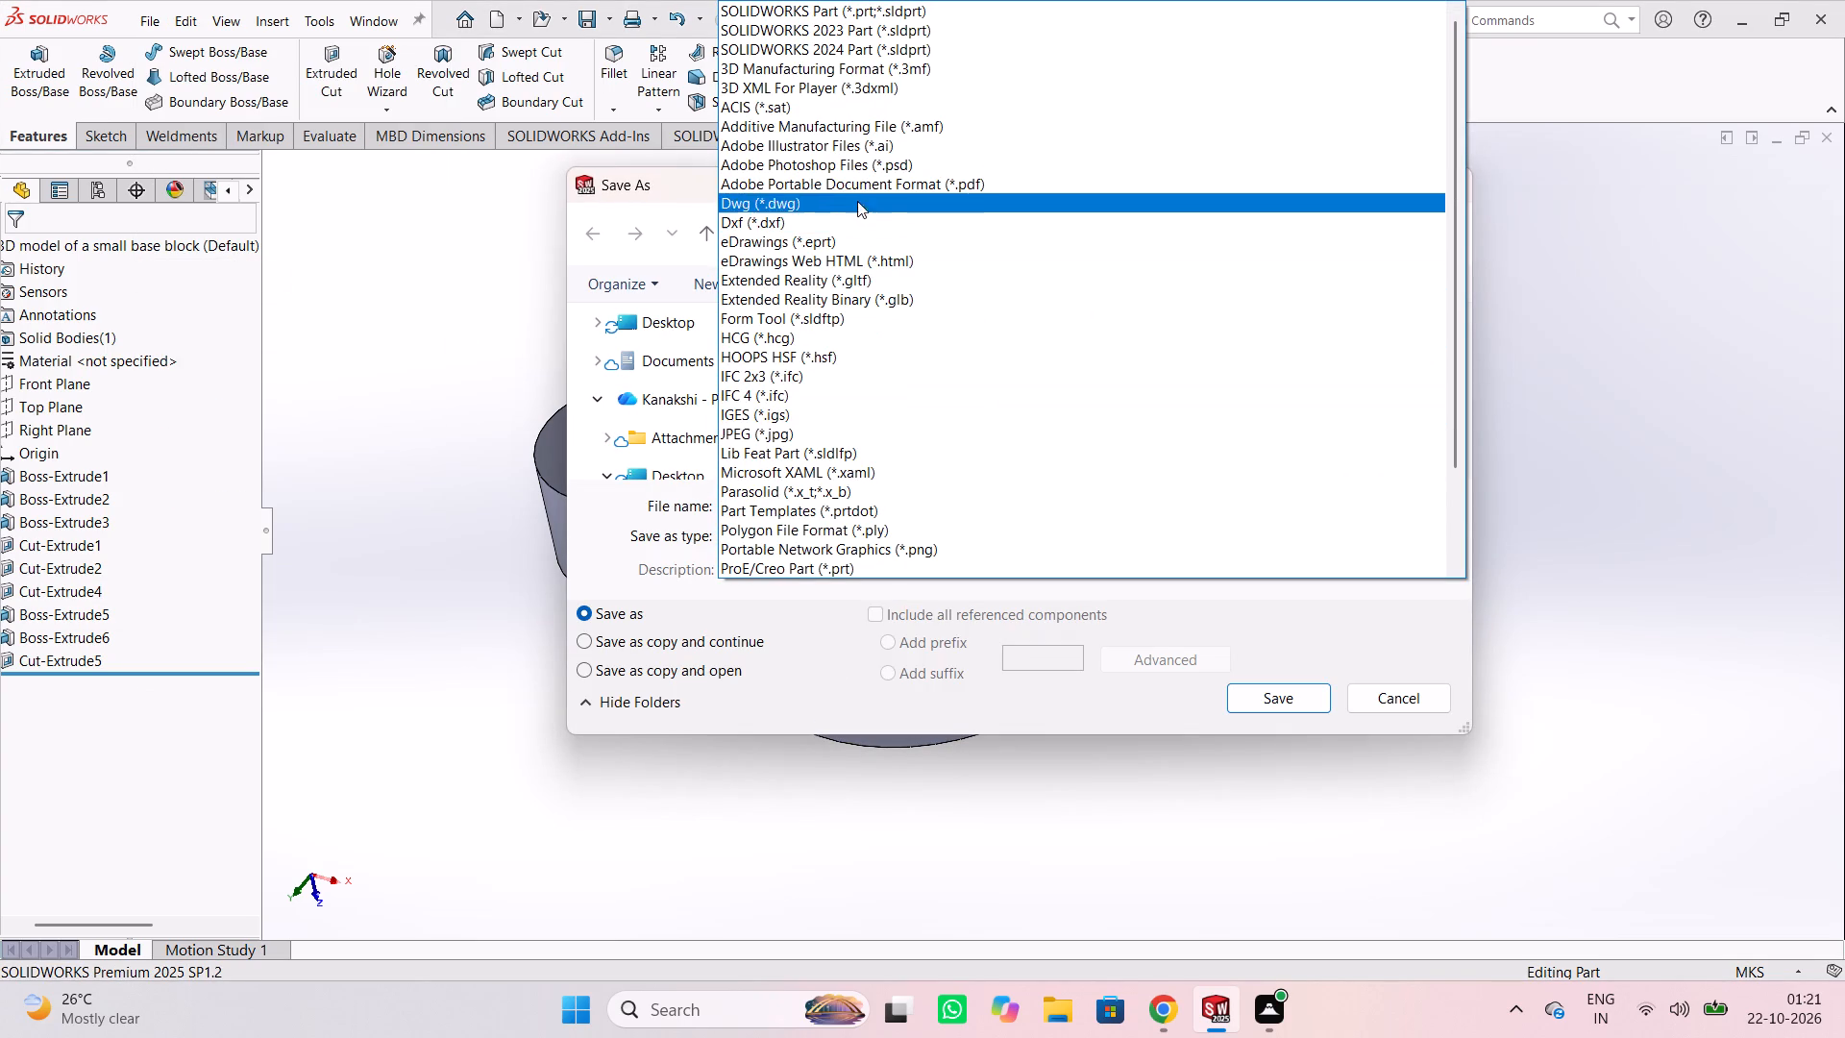
{"action": "left_click", "coordinate": [856, 187]}
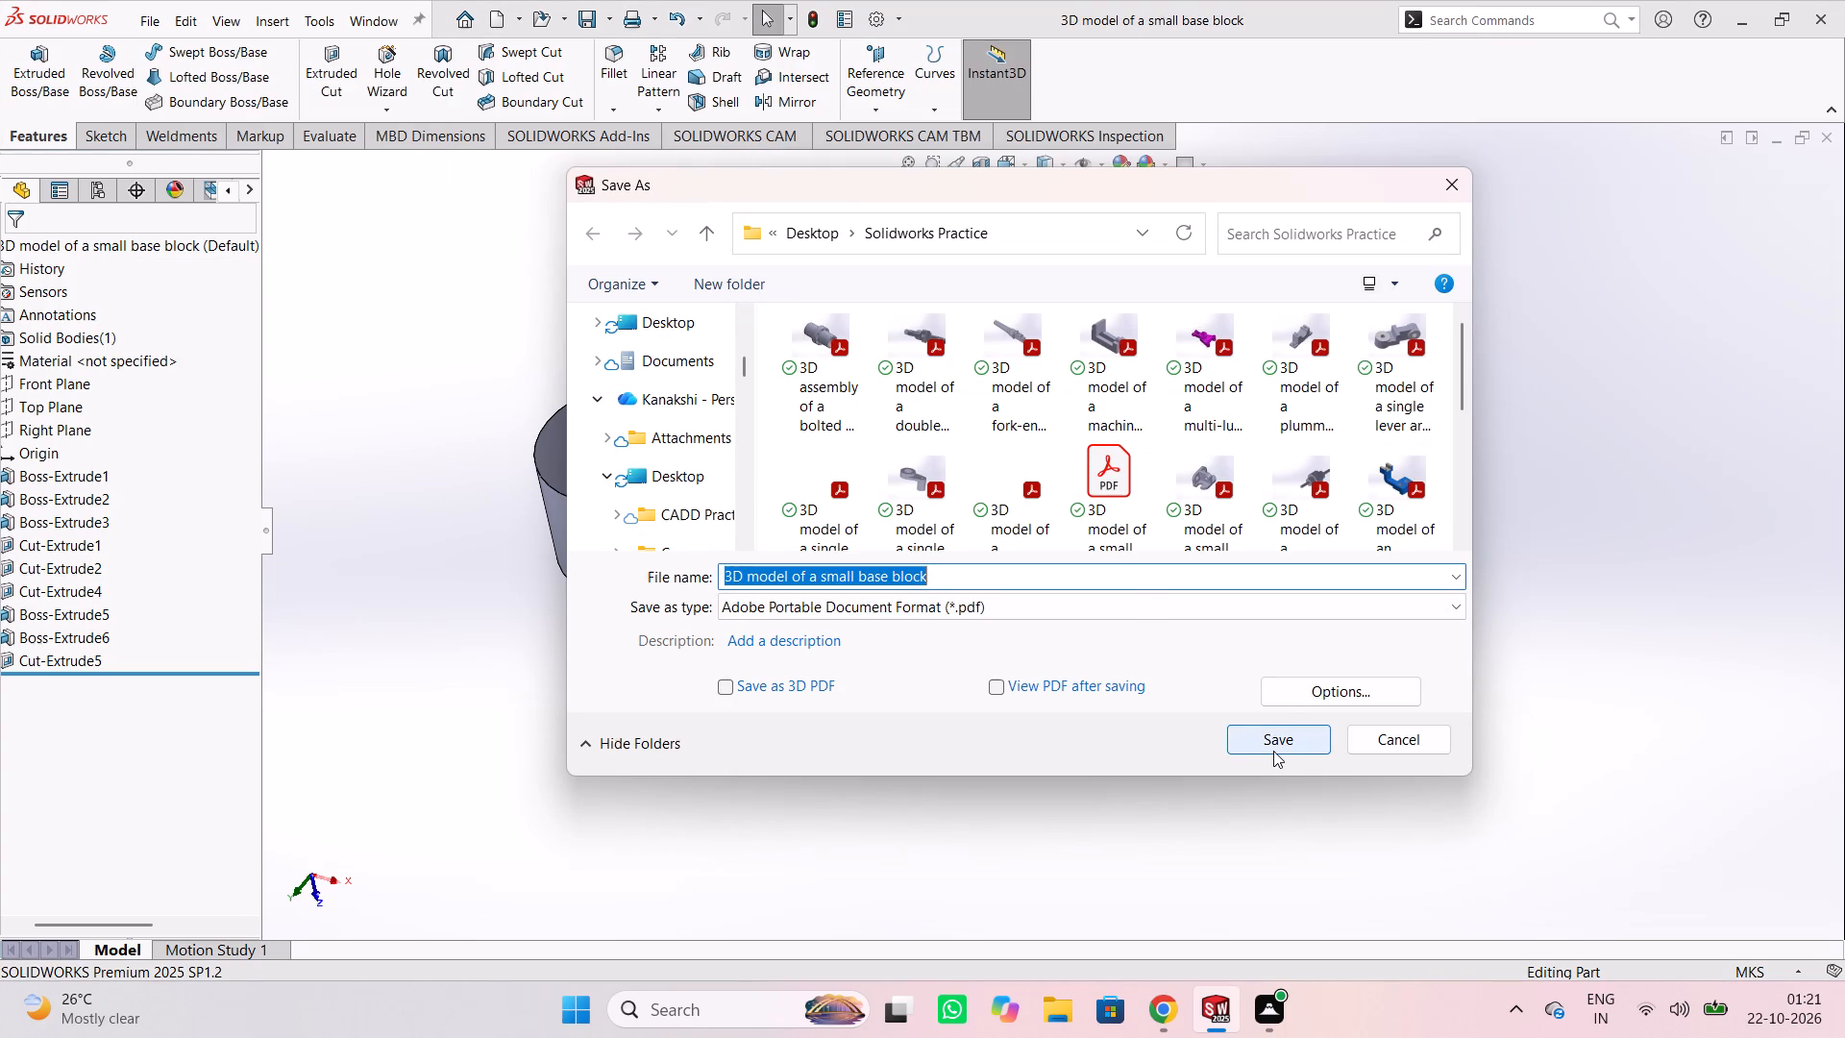
{"action": "left_click", "coordinate": [1273, 751]}
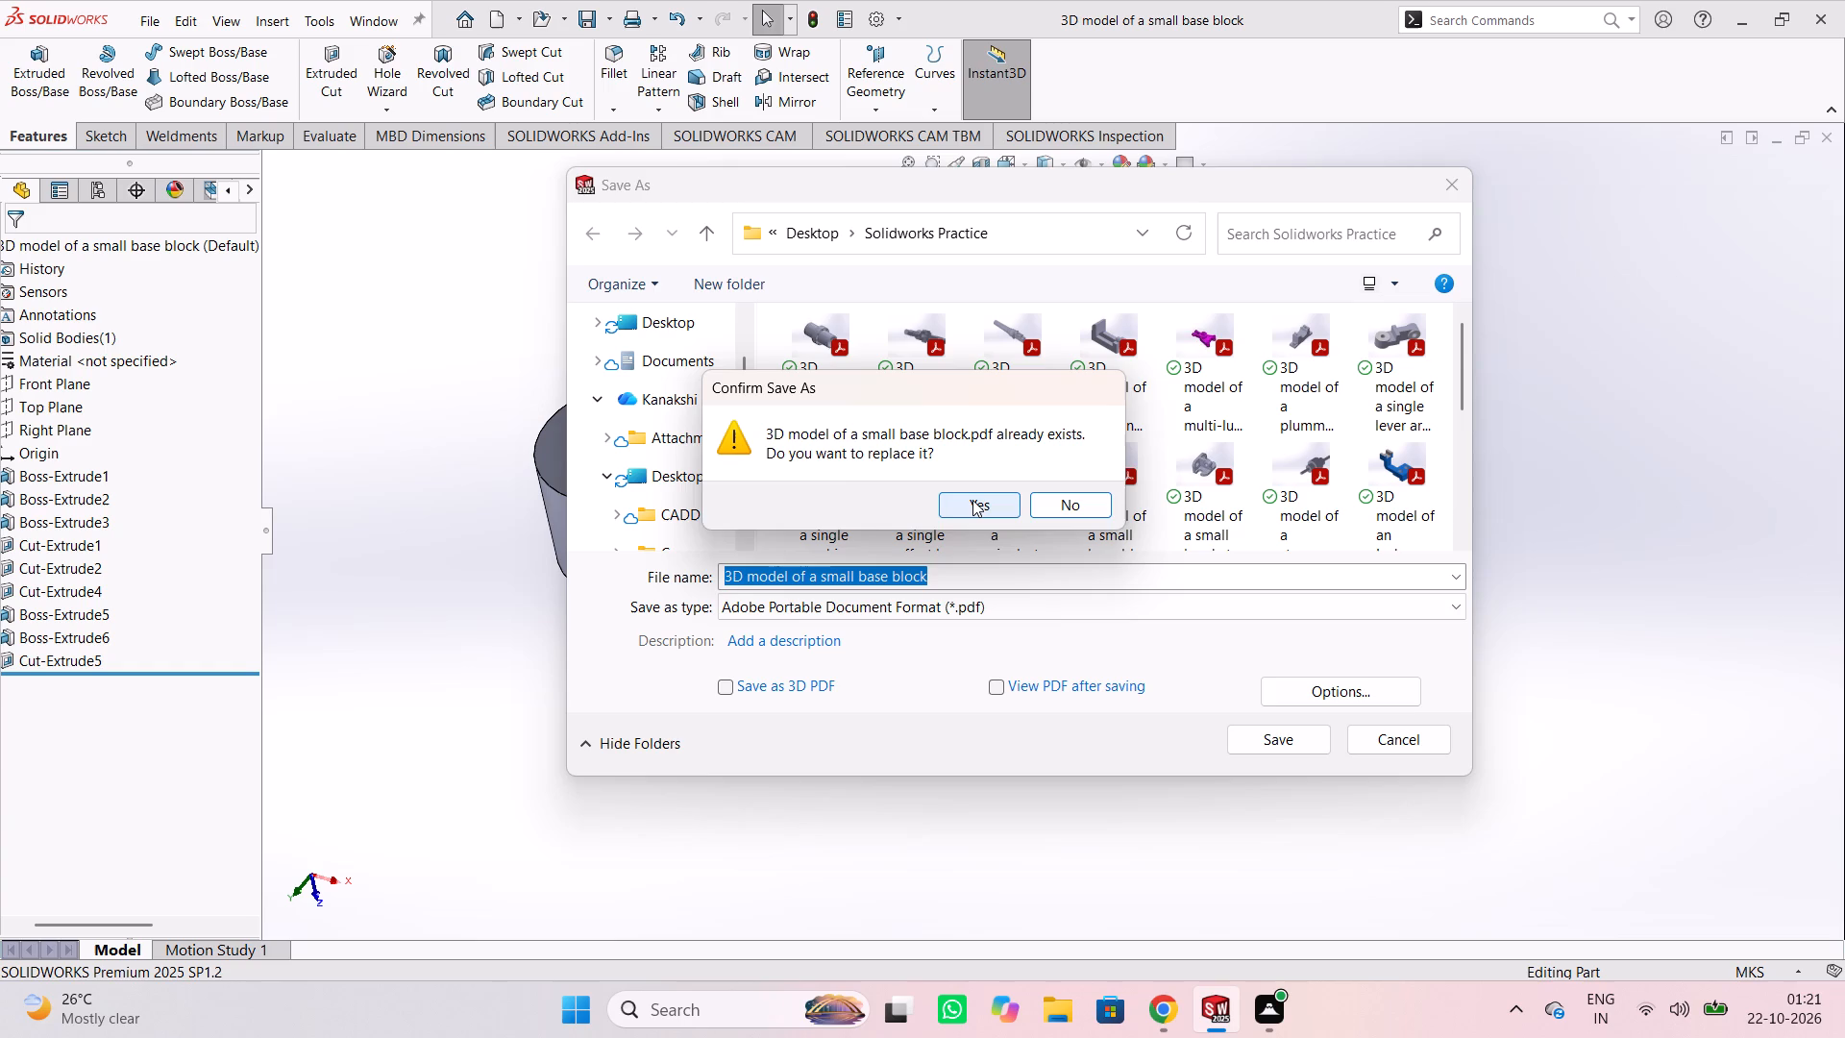
{"action": "left_click", "coordinate": [972, 500]}
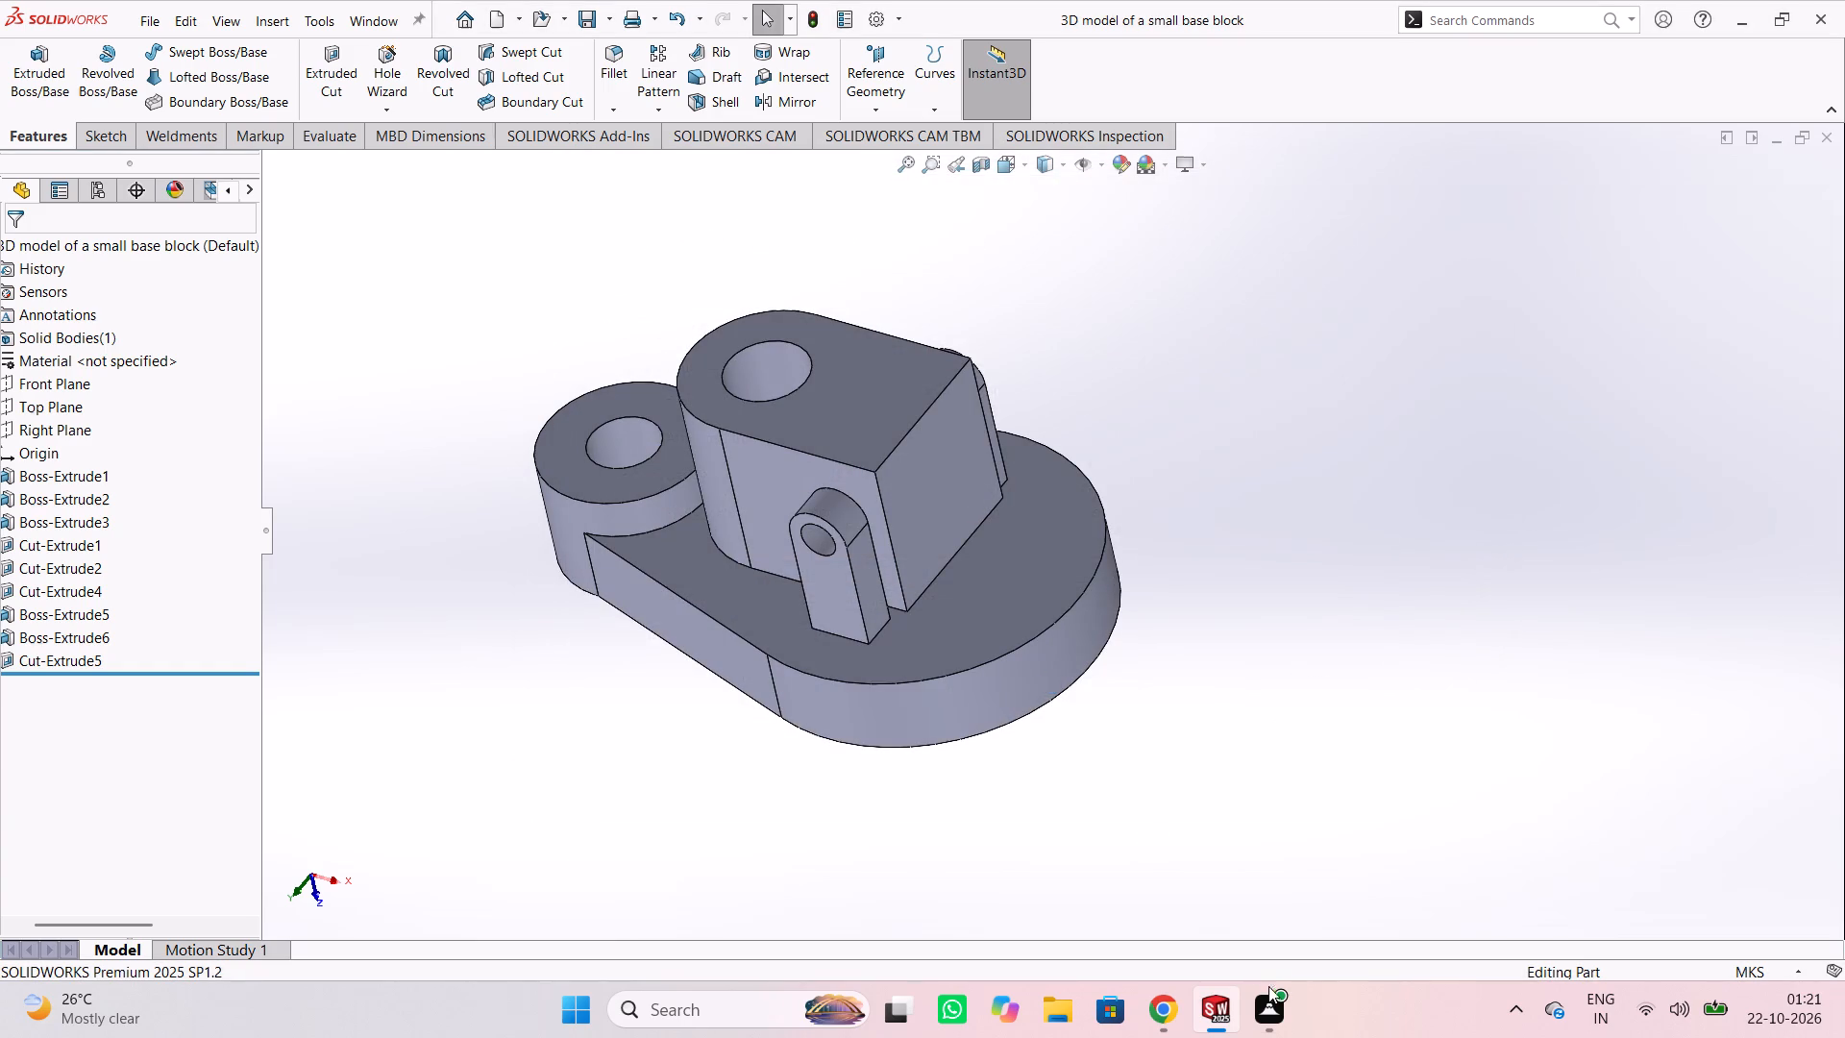